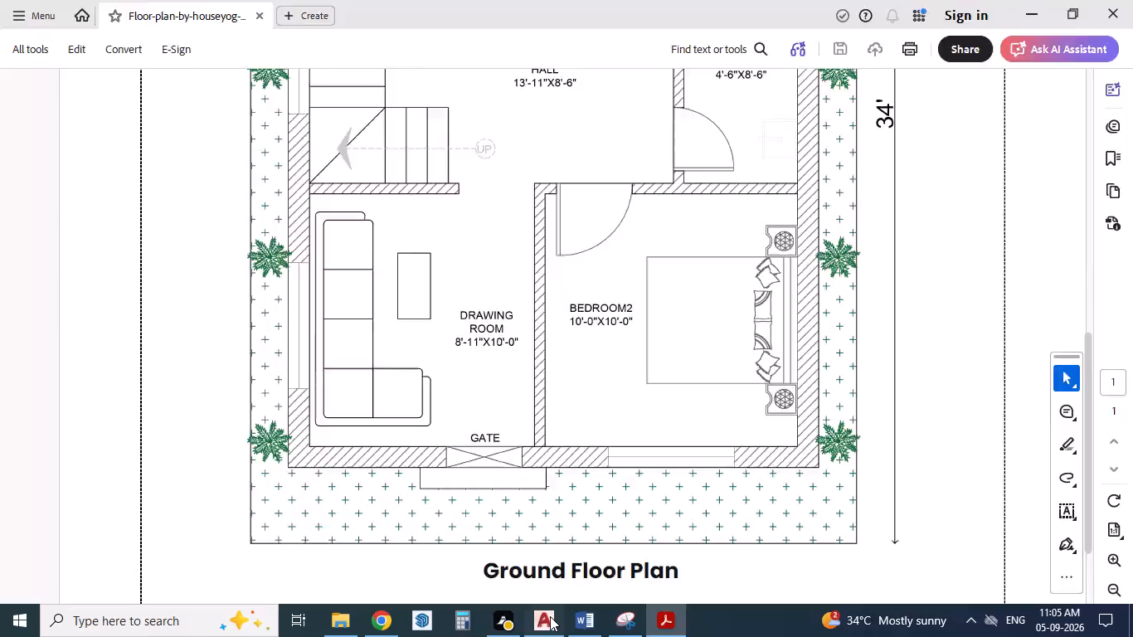
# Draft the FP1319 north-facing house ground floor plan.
# Examine the 24x34 North face ground floor plan in the PDF, including its overall dimensions and room layout.
pyautogui.scroll(-1, 460, 404)
pyautogui.scroll(1, 460, 404)
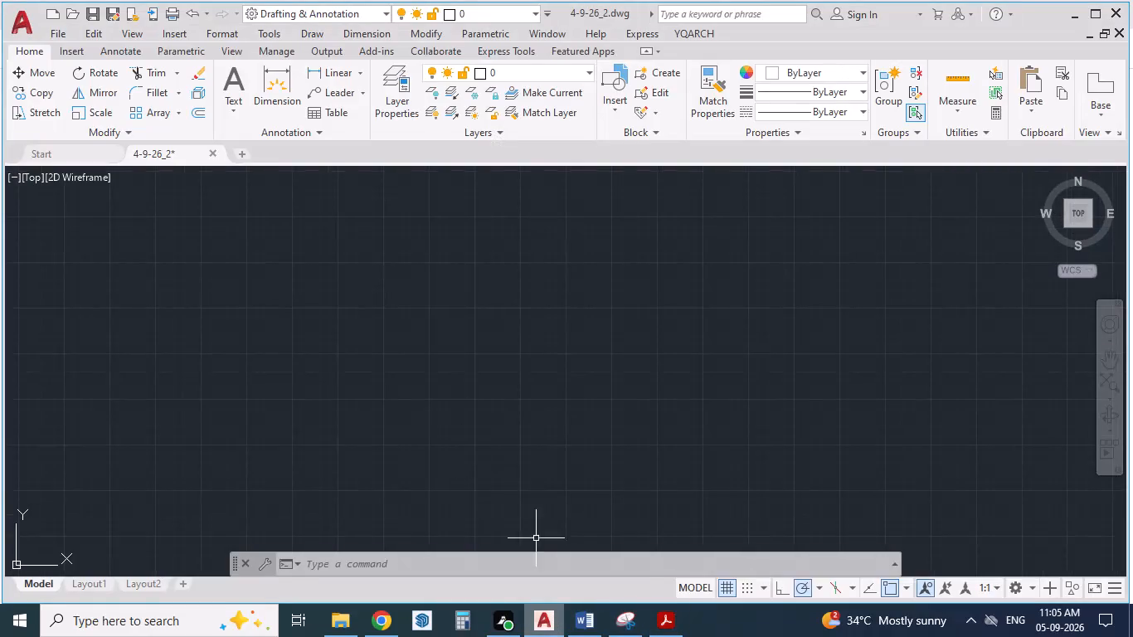
pyautogui.click(670, 625)
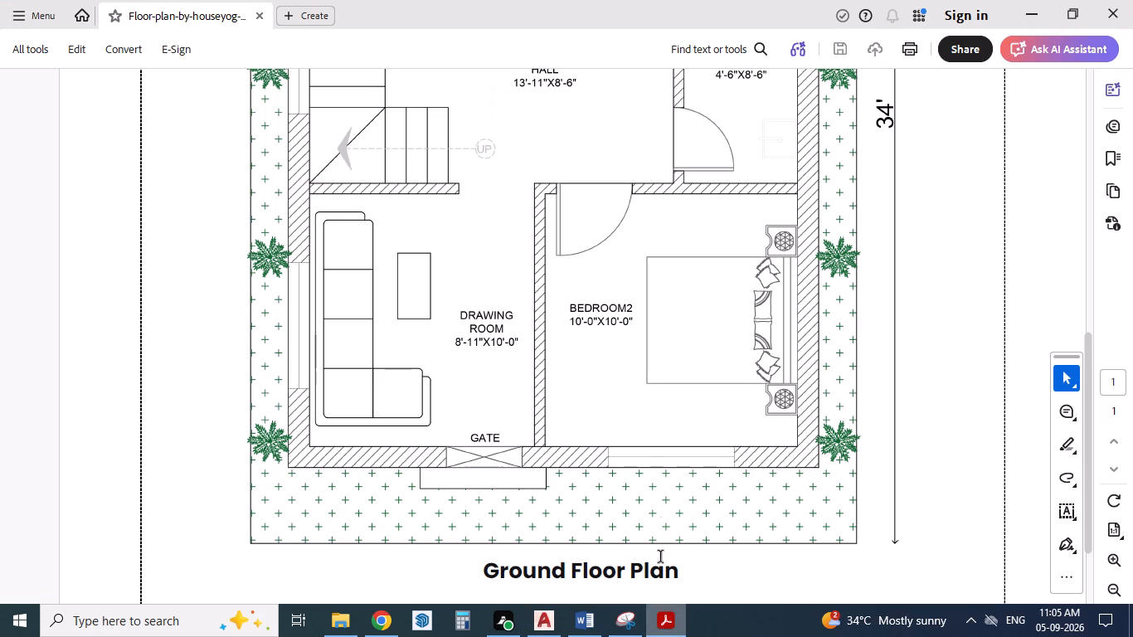
pyautogui.keyDown('ctrl'); pyautogui.scroll(-2, 638, 435); pyautogui.keyUp('ctrl')
pyautogui.scroll(2, 638, 435)
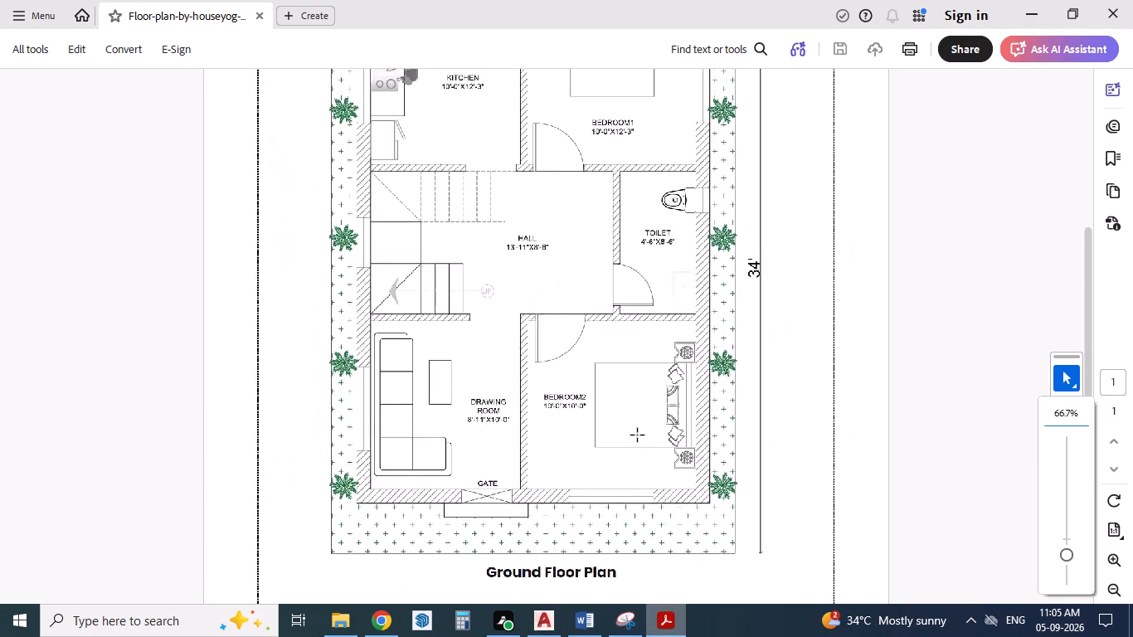
pyautogui.scroll(2, 638, 435)
pyautogui.scroll(-1, 638, 435)
pyautogui.keyDown('ctrl'); pyautogui.scroll(-1, 638, 435); pyautogui.keyUp('ctrl')
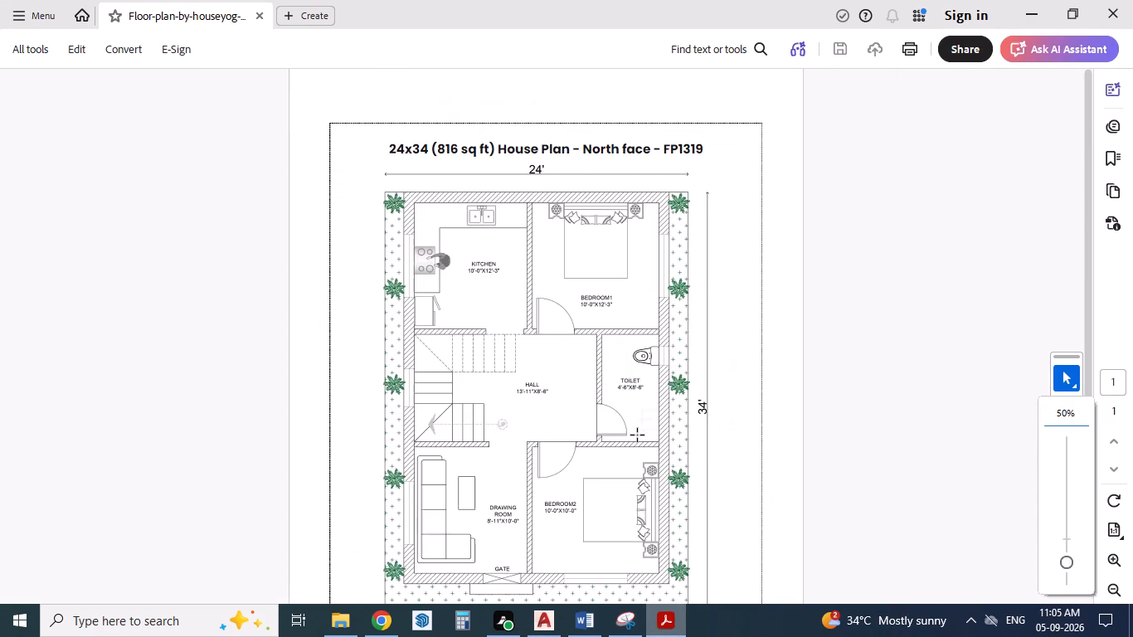
pyautogui.scroll(-1, 635, 433)
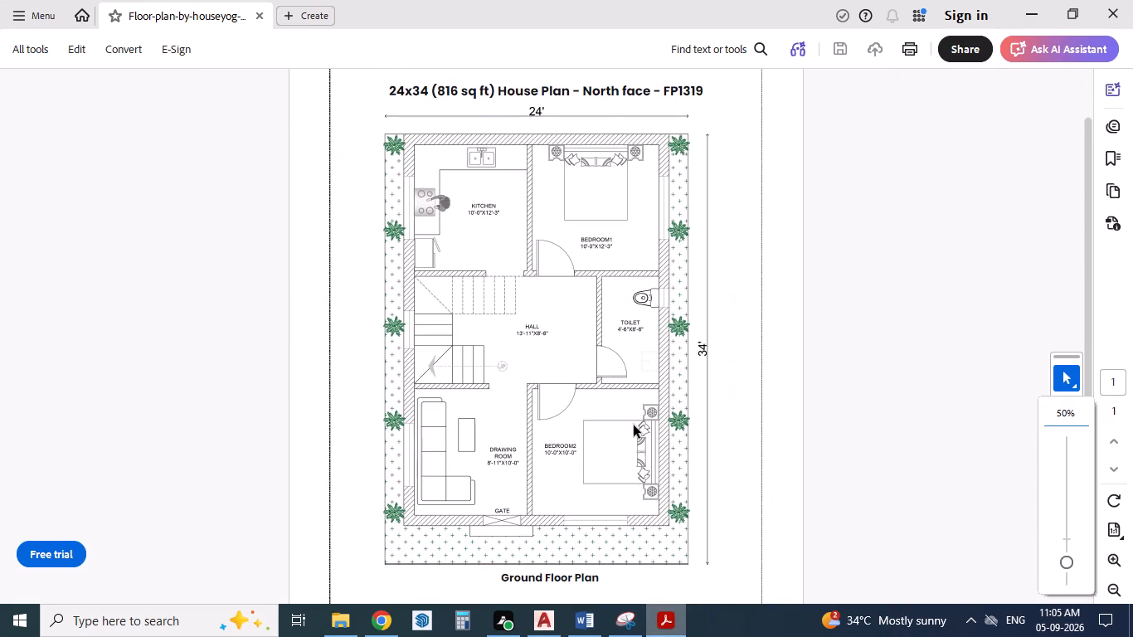
# In AutoCAD, start the YQArch wall tool with layer WALL, wall thickness 9 and left alignment.
pyautogui.hotkey('alt', 'Tab')
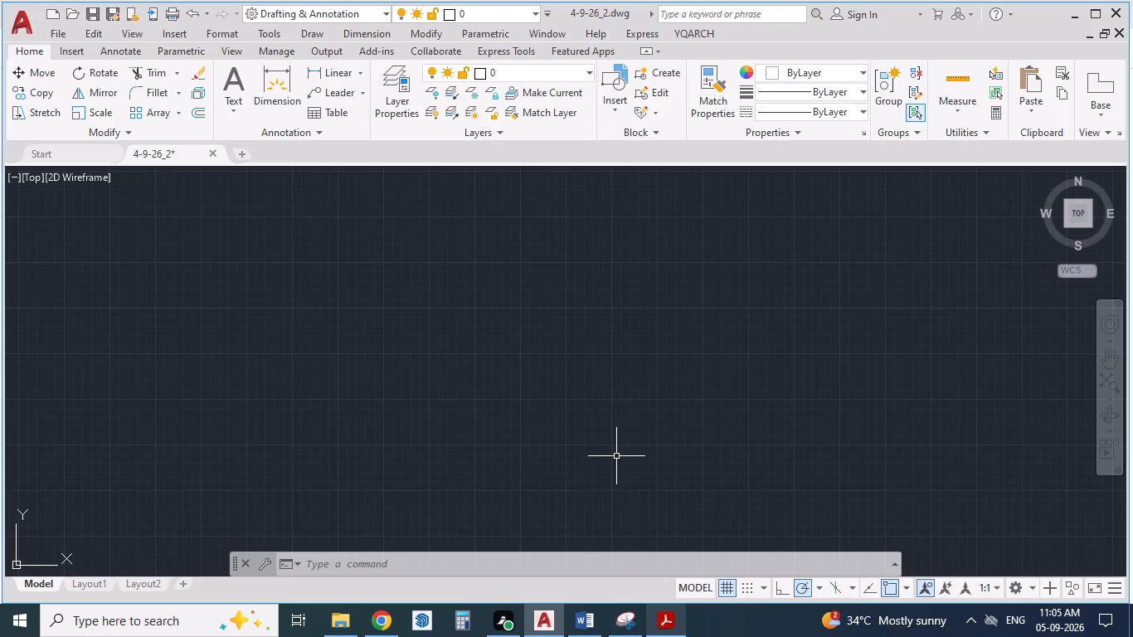
pyautogui.write('WW')
pyautogui.press('Return')
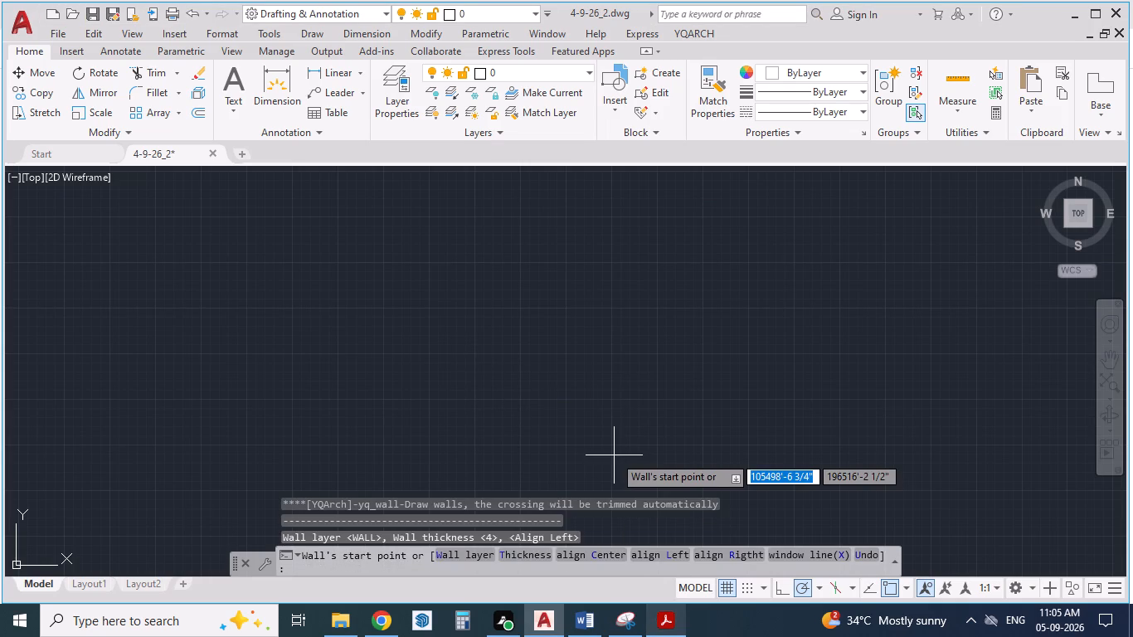
pyautogui.click(470, 558)
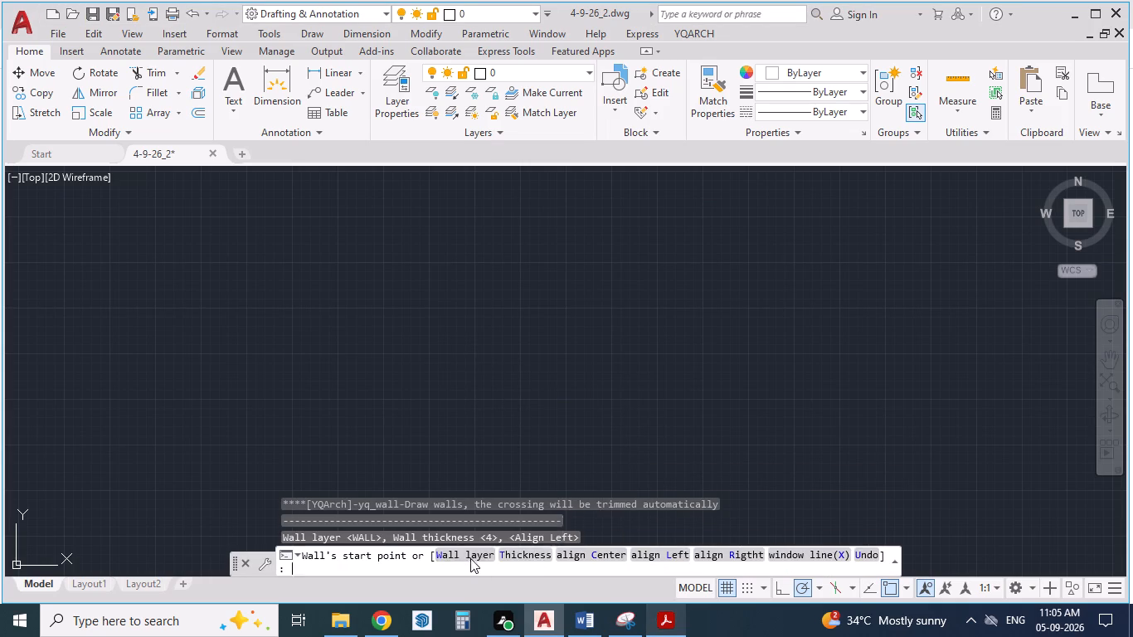
pyautogui.click(527, 371)
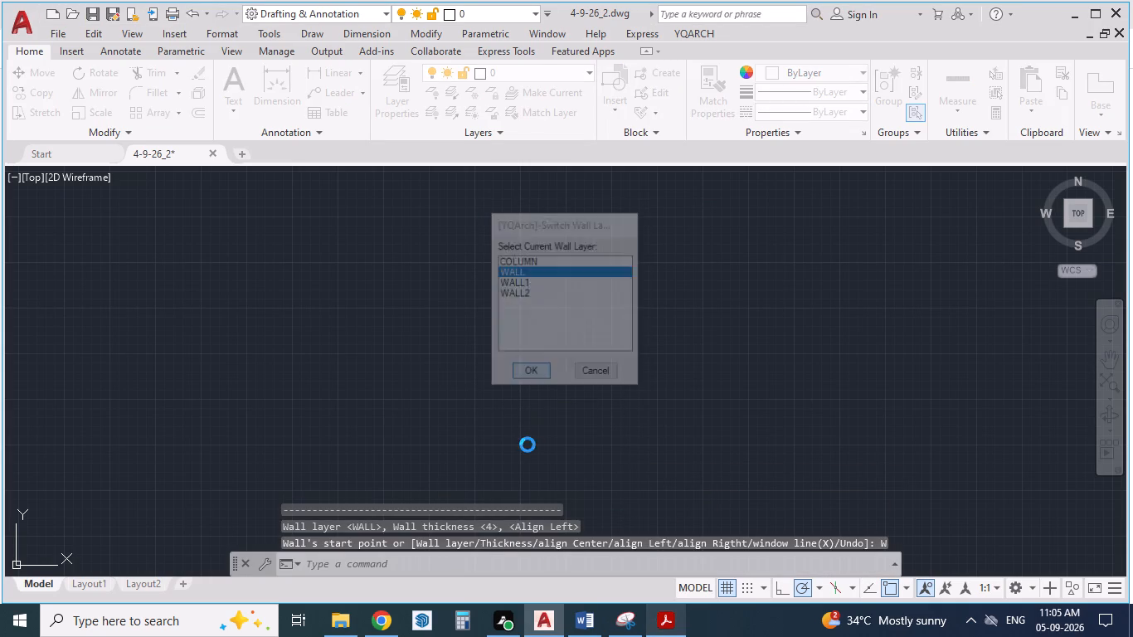
pyautogui.click(530, 552)
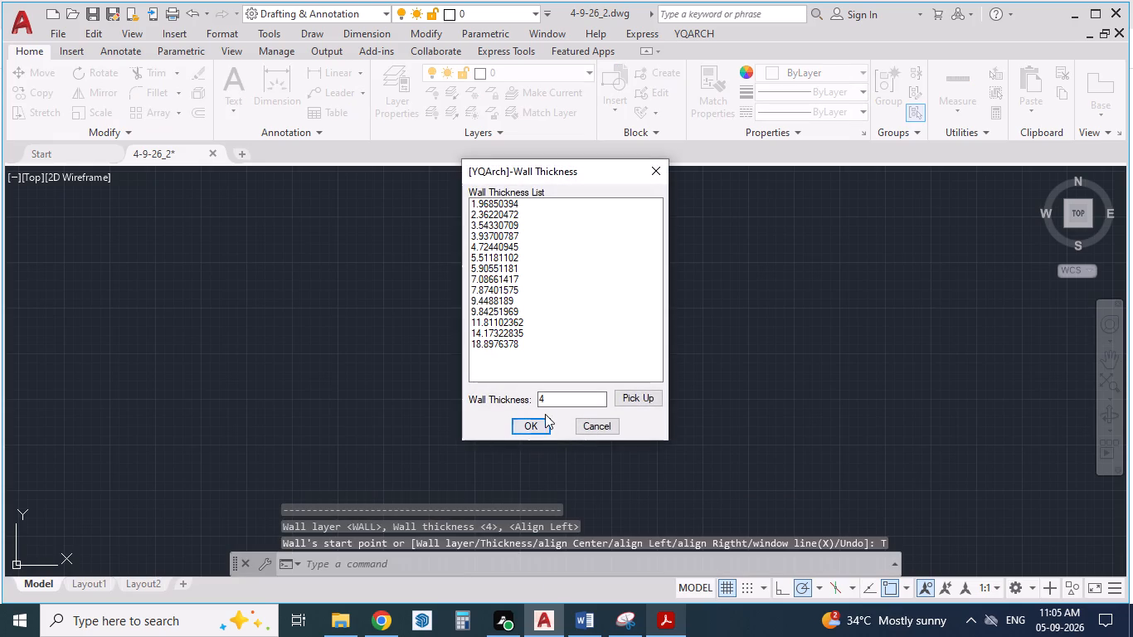
pyautogui.moveTo(553, 395); pyautogui.dragTo(503, 395)
pyautogui.press('9')
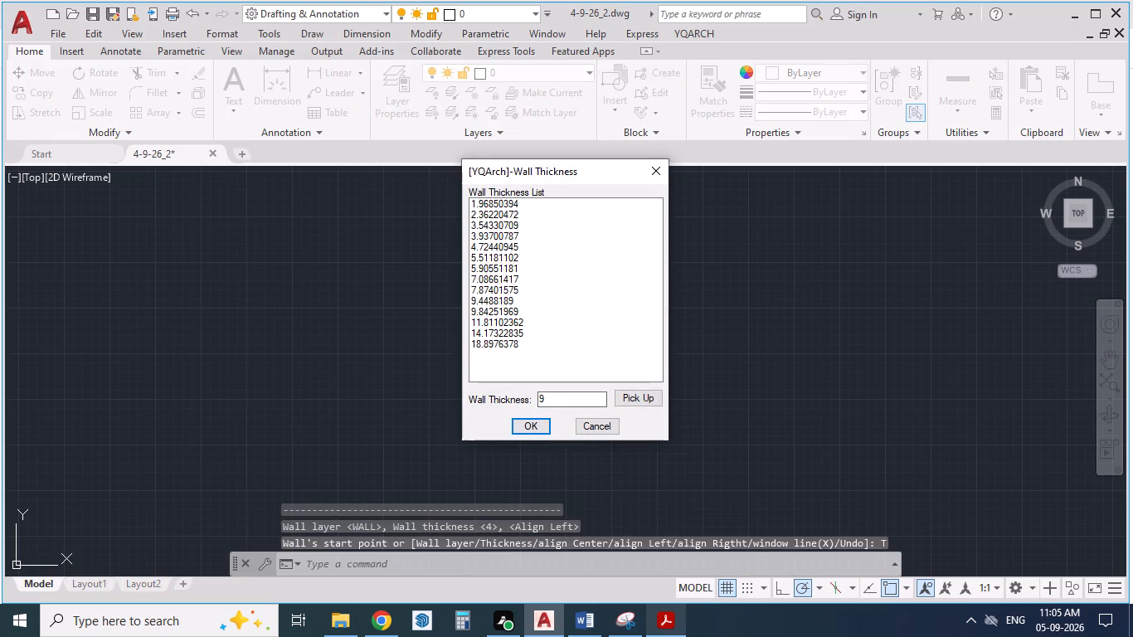
pyautogui.click(531, 431)
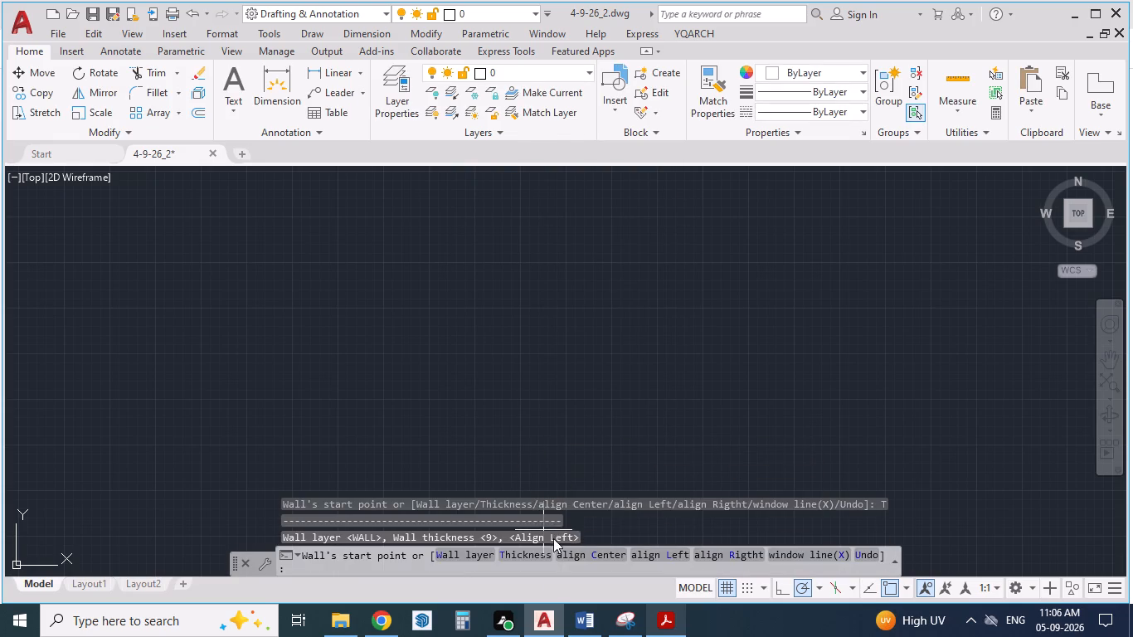
pyautogui.click(659, 553)
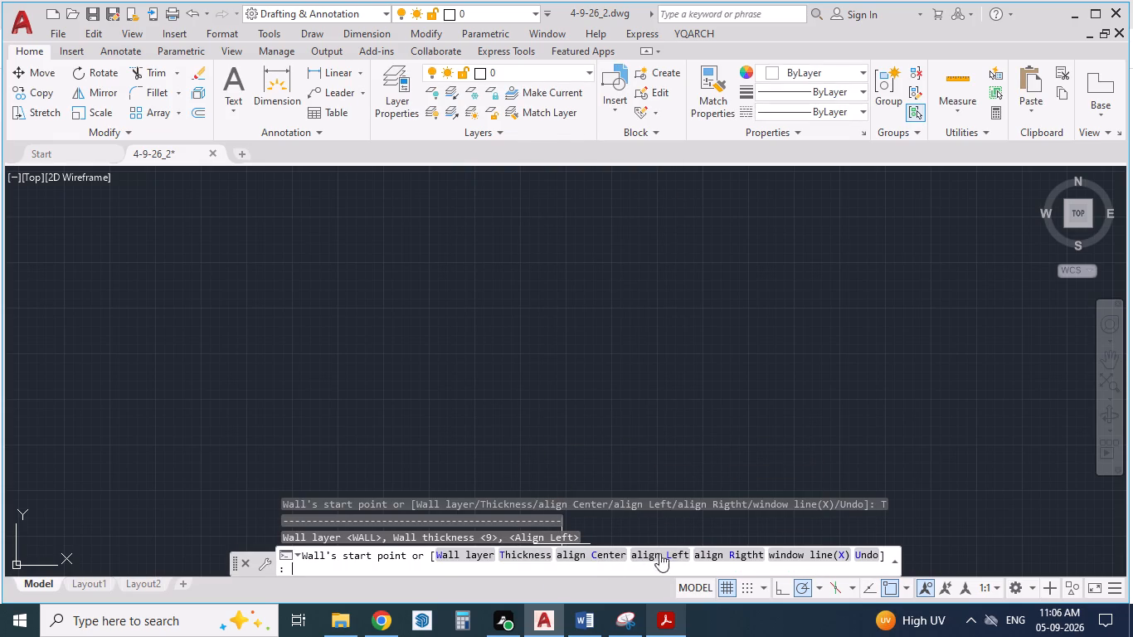
# Draw a 24' horizontal top wall rightward in the empty area, continuing with a 34' wall straight down from its end.
pyautogui.click(404, 250)
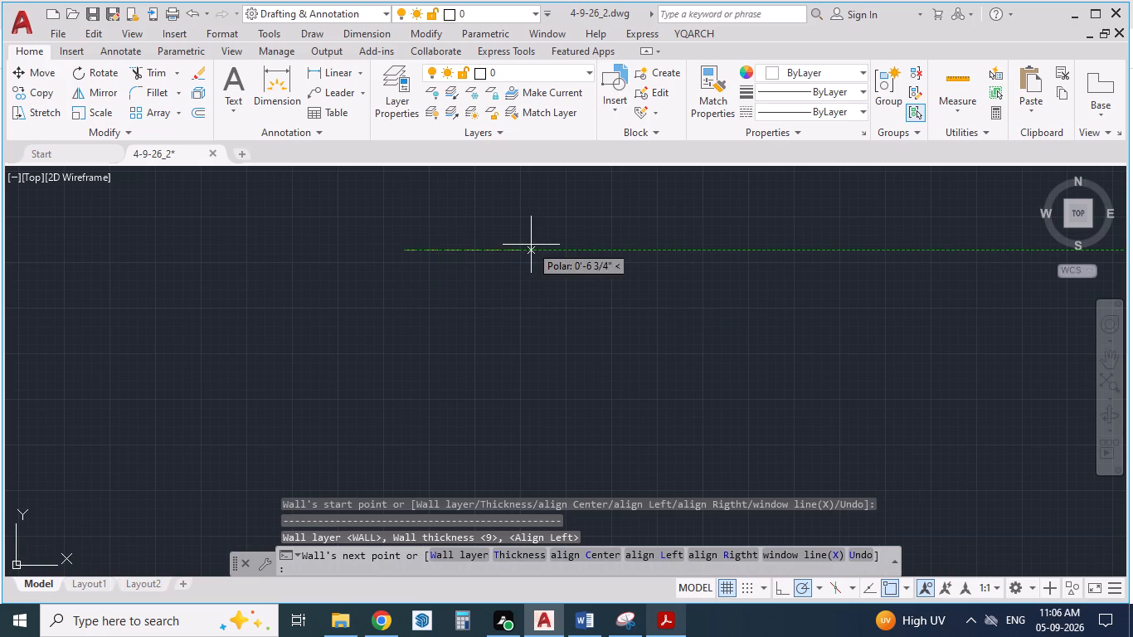
pyautogui.write("24'")
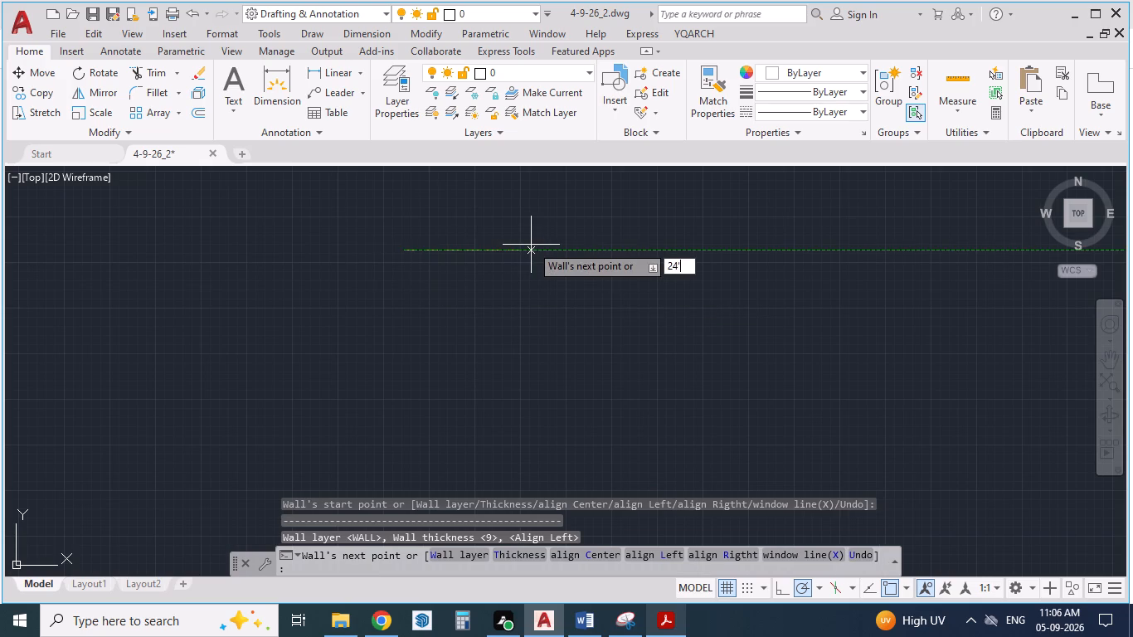
pyautogui.press('Return')
pyautogui.scroll(-9, 486, 295)
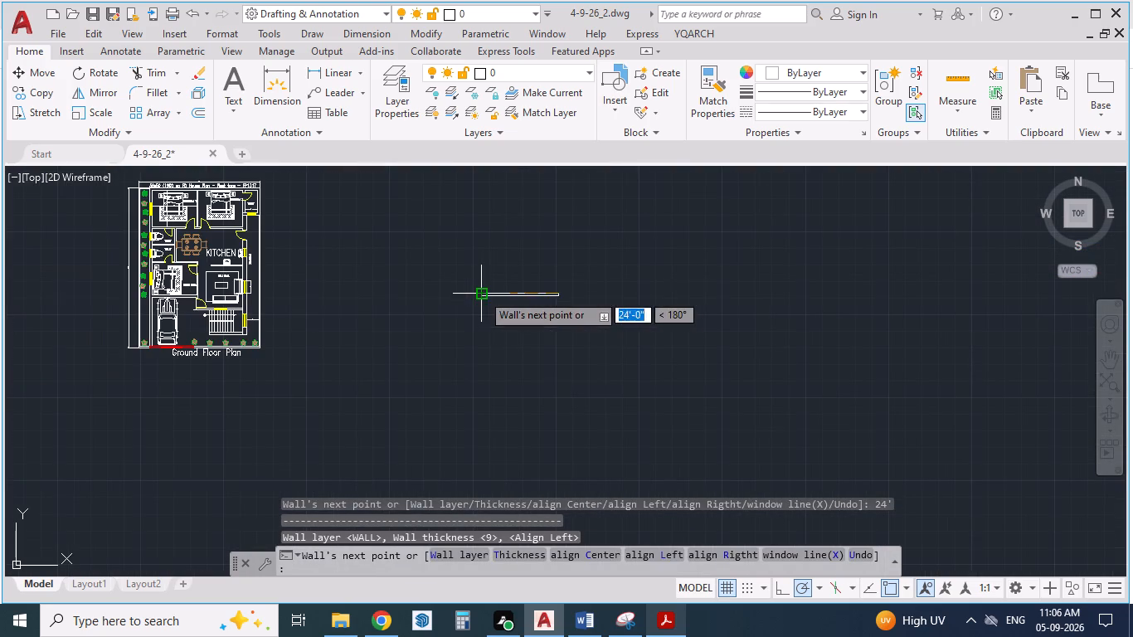
pyautogui.scroll(2, 630, 401)
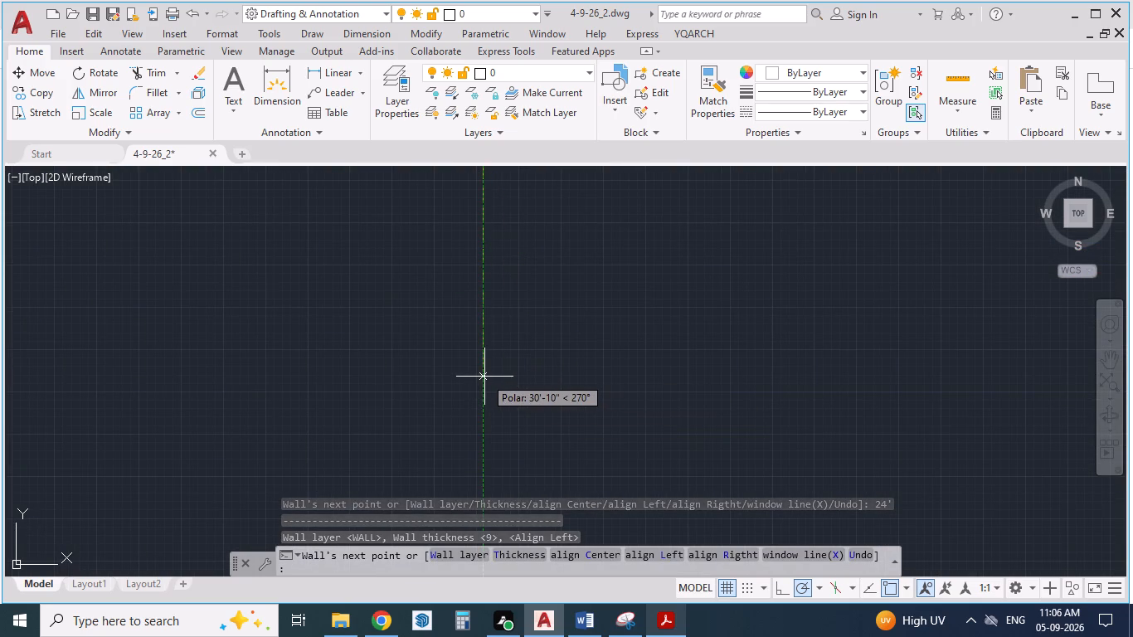
pyautogui.hotkey('alt', 'Tab')
pyautogui.hotkey('alt', 'Tab')
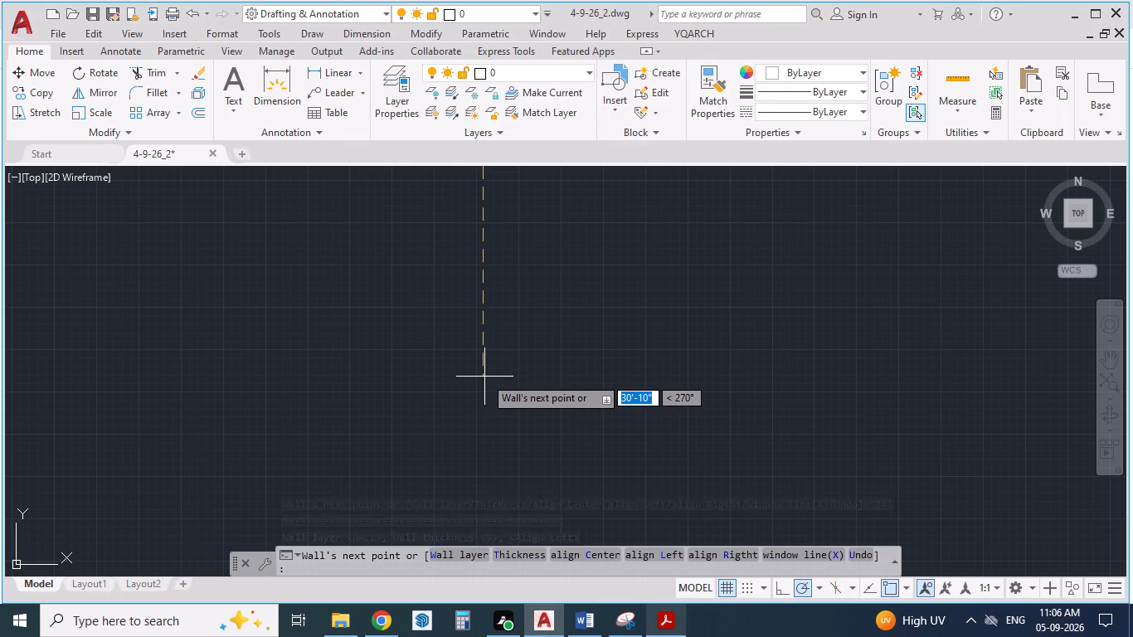
pyautogui.write("34'")
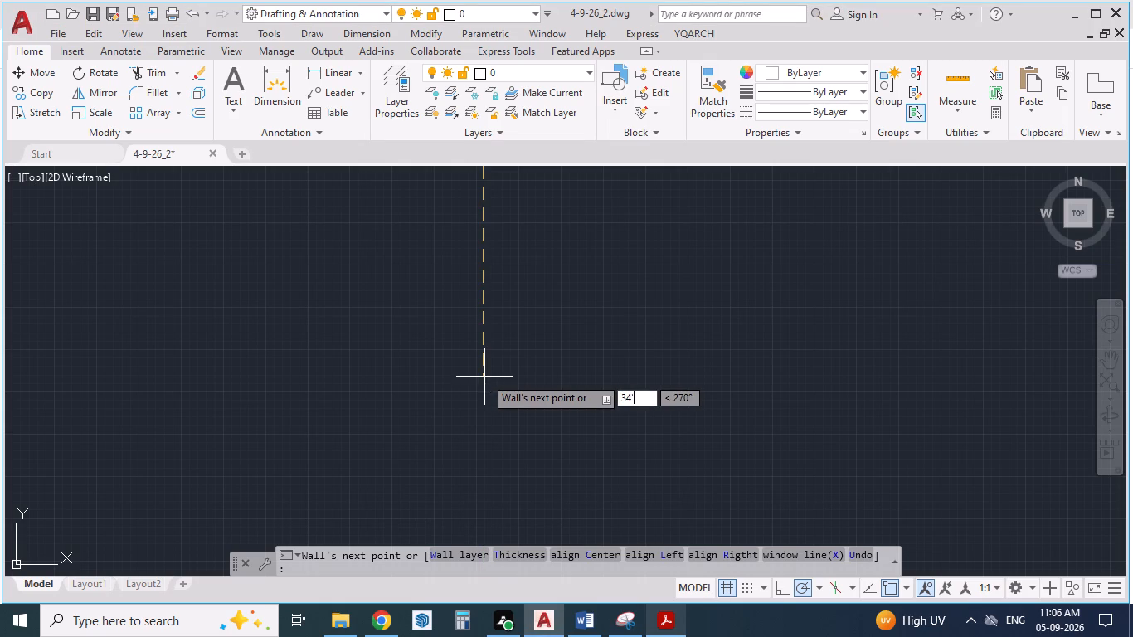
pyautogui.press('Return')
# Continue the outer wall with a 24' bottom run leftward and close the outline at the starting corner.
pyautogui.scroll(-3, 484, 377)
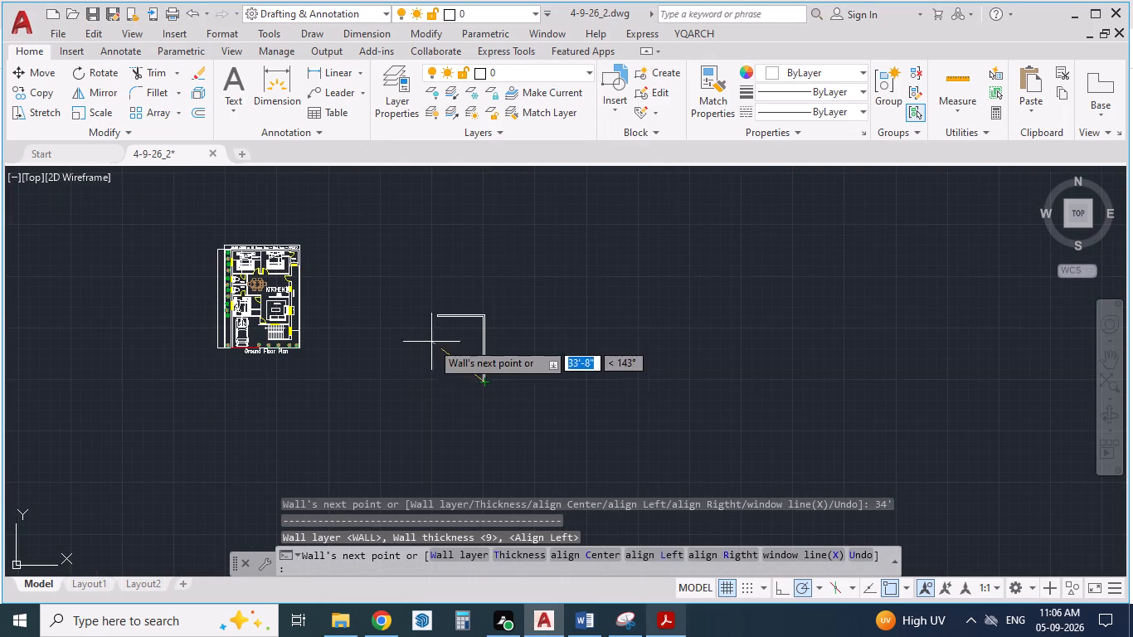
pyautogui.write("24'")
pyautogui.press('Return')
pyautogui.scroll(3, 444, 329)
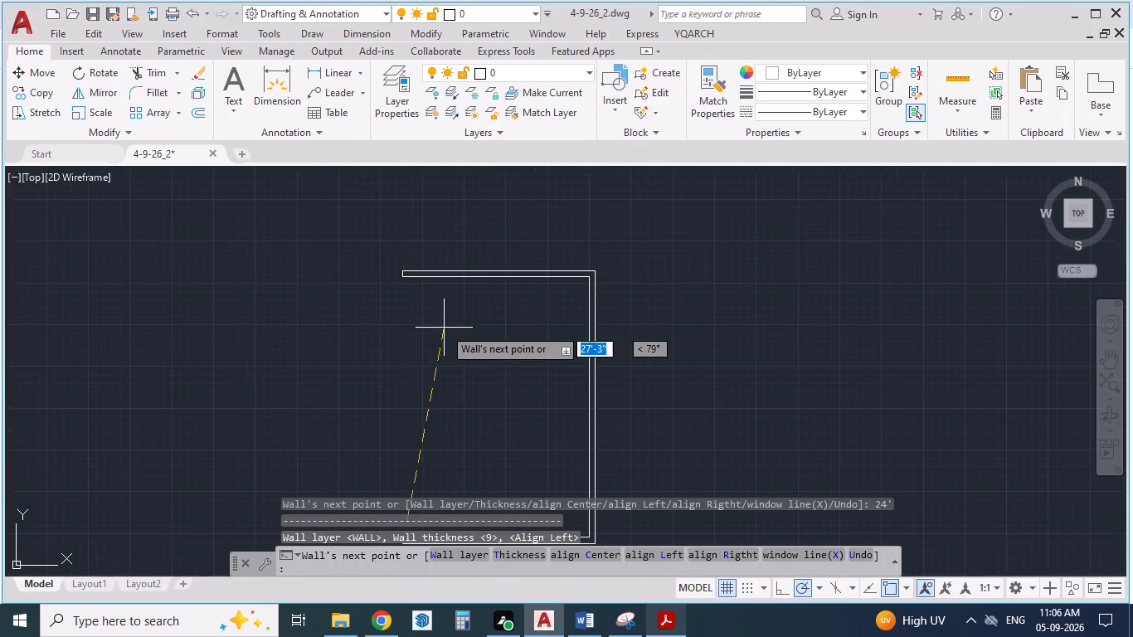
pyautogui.scroll(3, 415, 272)
pyautogui.click(350, 268)
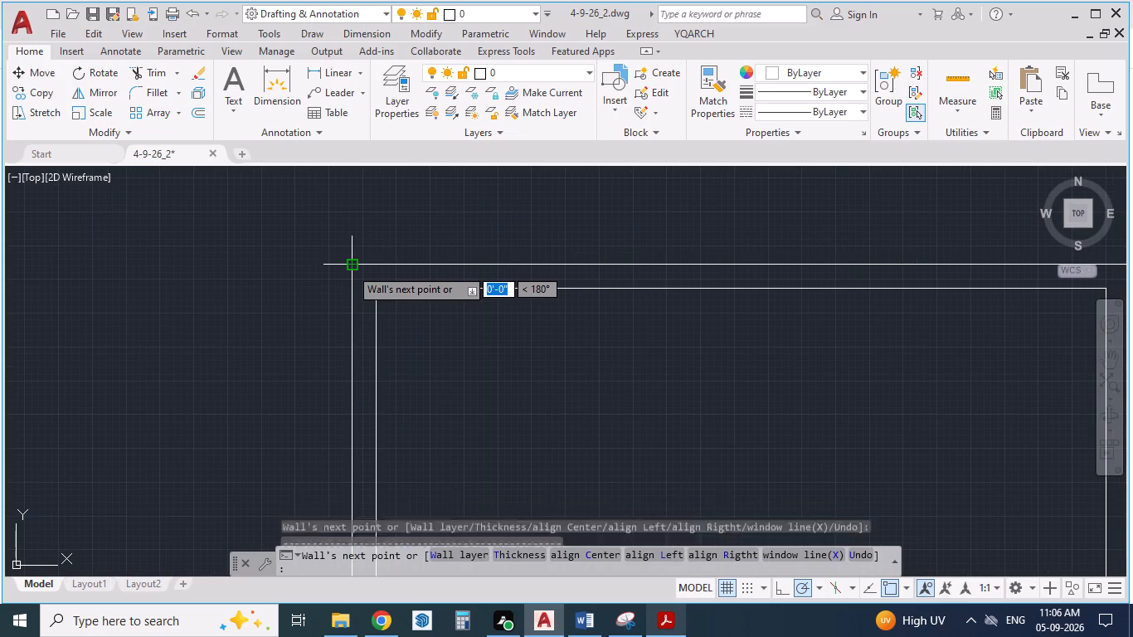
pyautogui.press('Return')
pyautogui.scroll(-4, 350, 268)
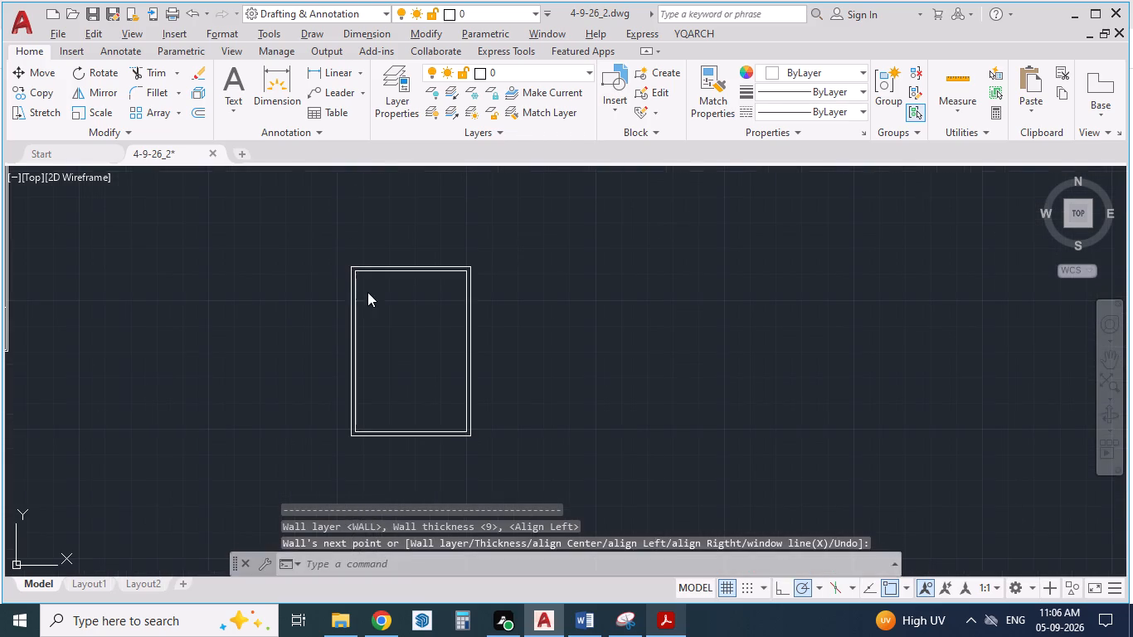
# Switch to the PDF floor plan in Acrobat and examine the room sizes, interior walls and side planting strips.
pyautogui.hotkey('alt', 'Tab')
pyautogui.scroll(2, 436, 221)
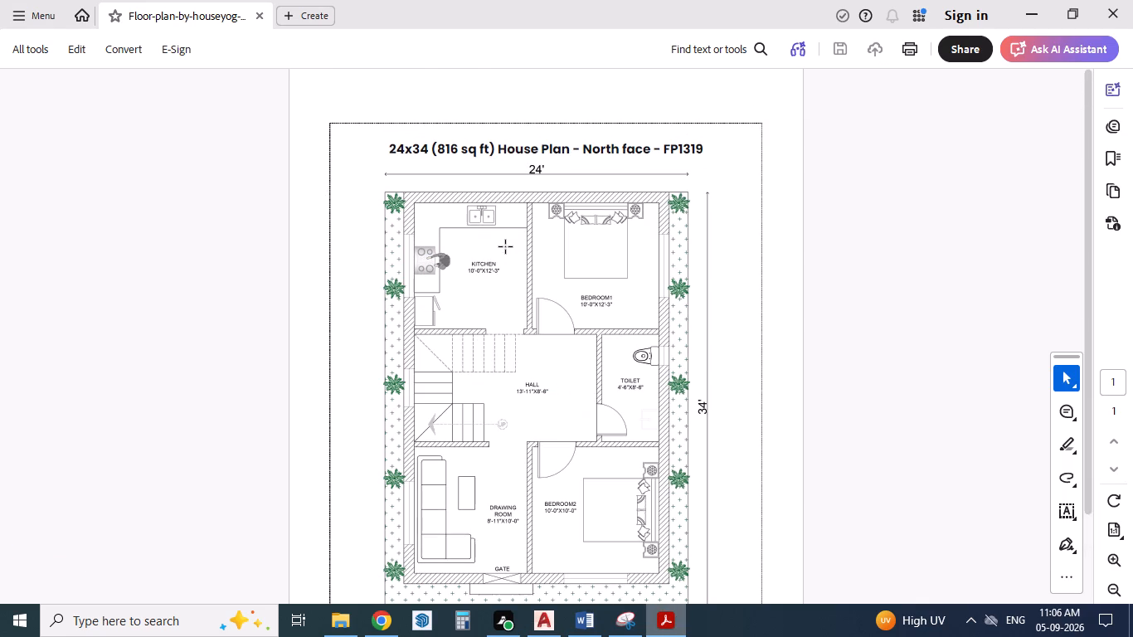
pyautogui.keyDown('ctrl'); pyautogui.scroll(1, 576, 341); pyautogui.keyUp('ctrl')
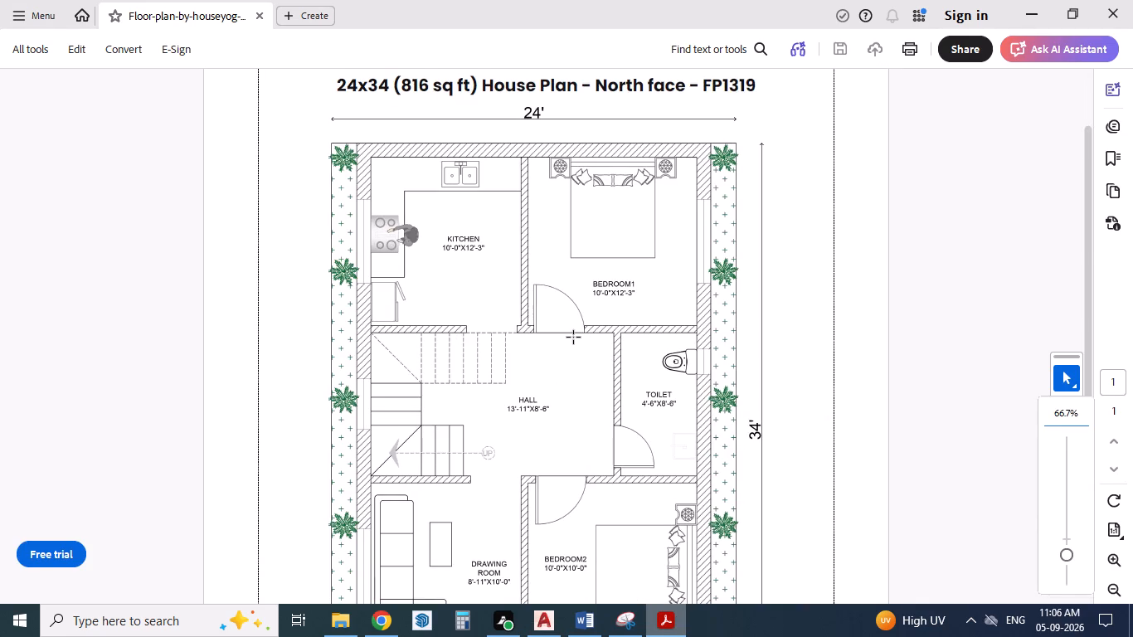
pyautogui.hotkey('alt', 'Tab')
pyautogui.hotkey('alt', 'Tab')
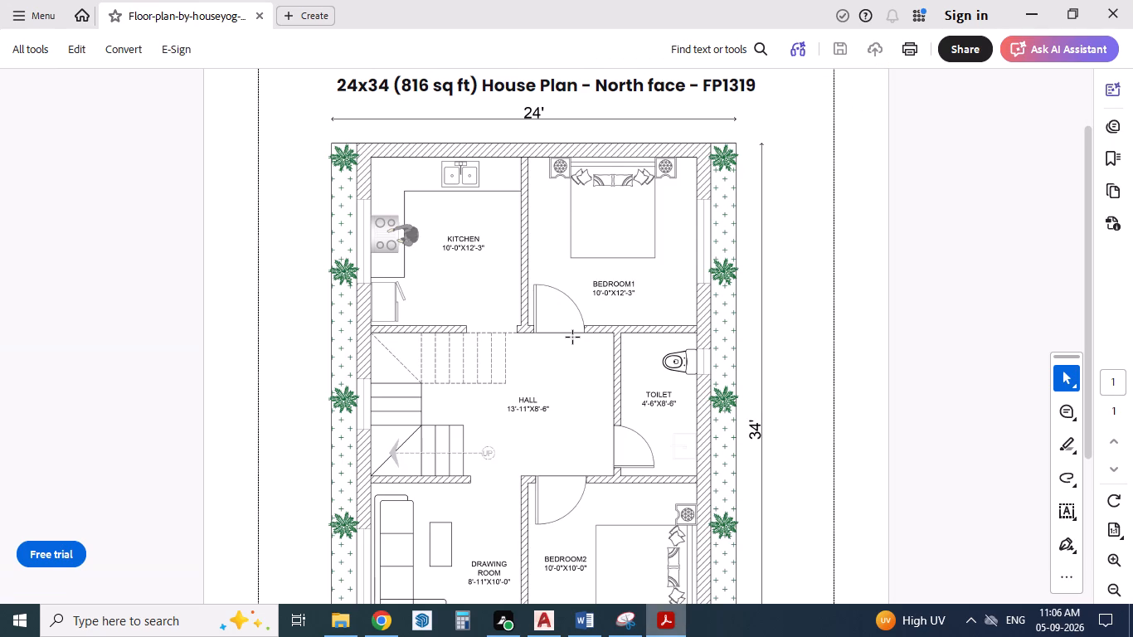
pyautogui.scroll(-2, 572, 331)
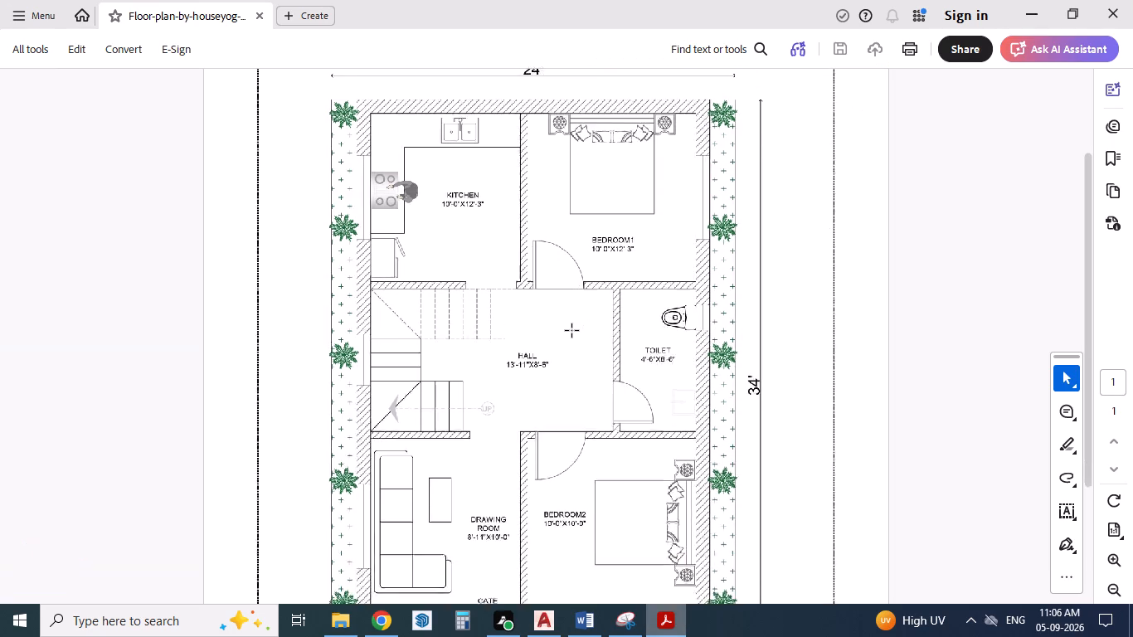
pyautogui.scroll(-2, 572, 331)
pyautogui.scroll(2, 572, 331)
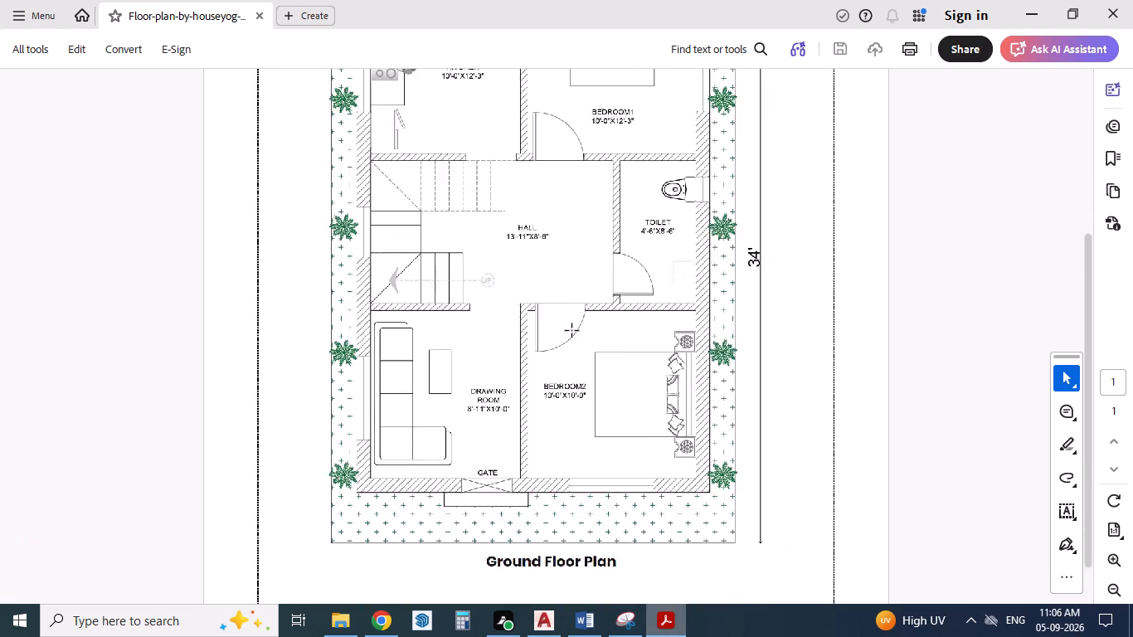
pyautogui.scroll(2, 572, 331)
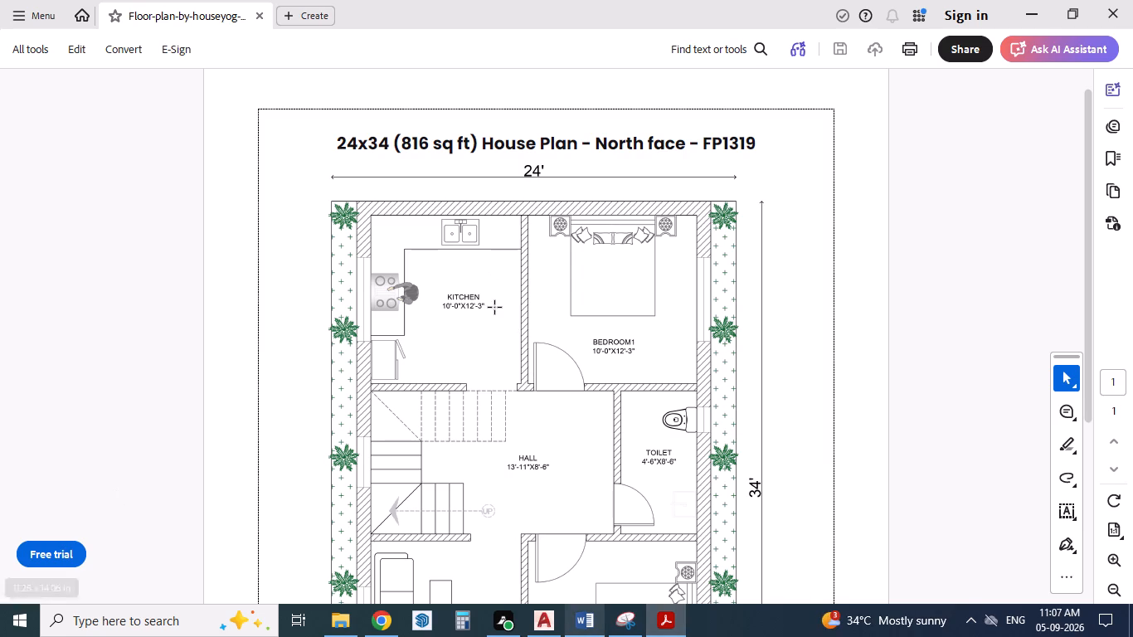
pyautogui.scroll(-6, 495, 308)
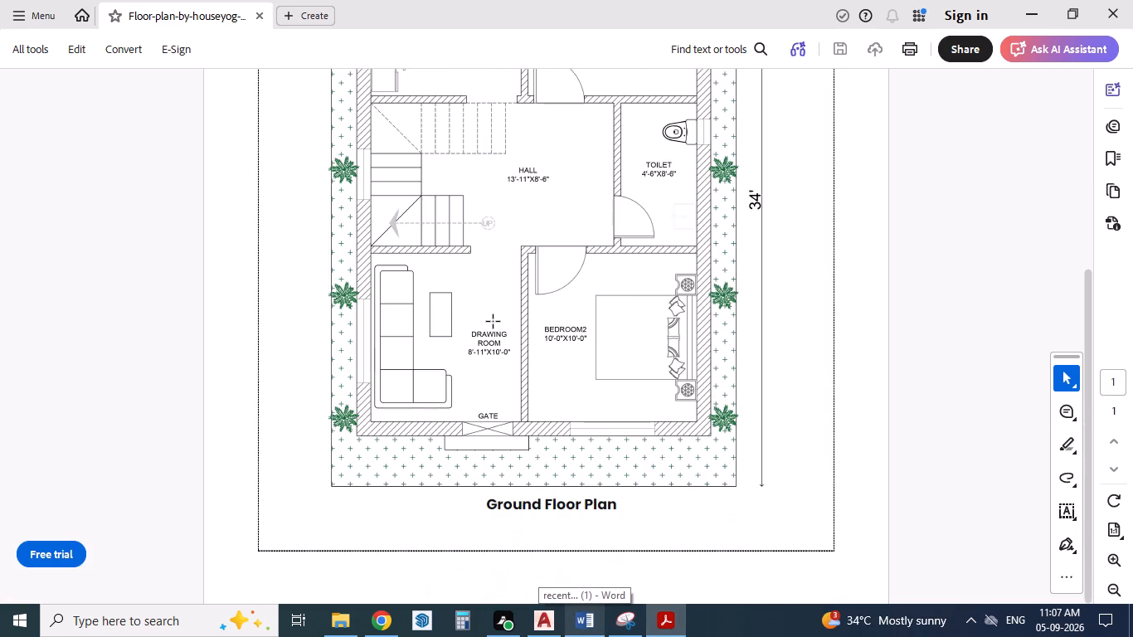
pyautogui.scroll(4, 584, 432)
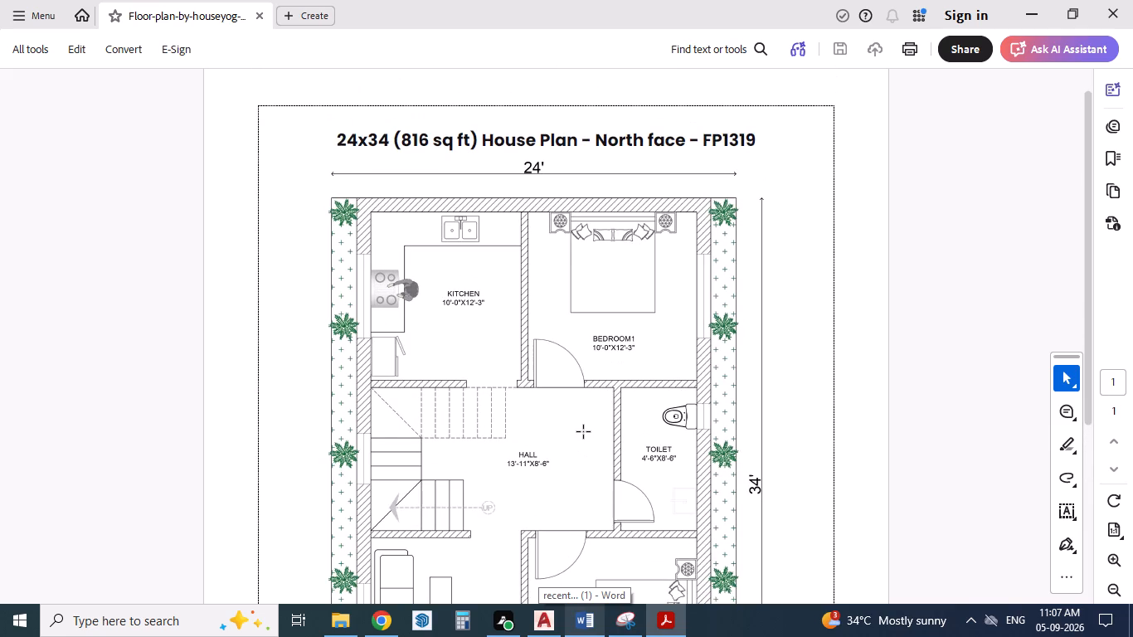
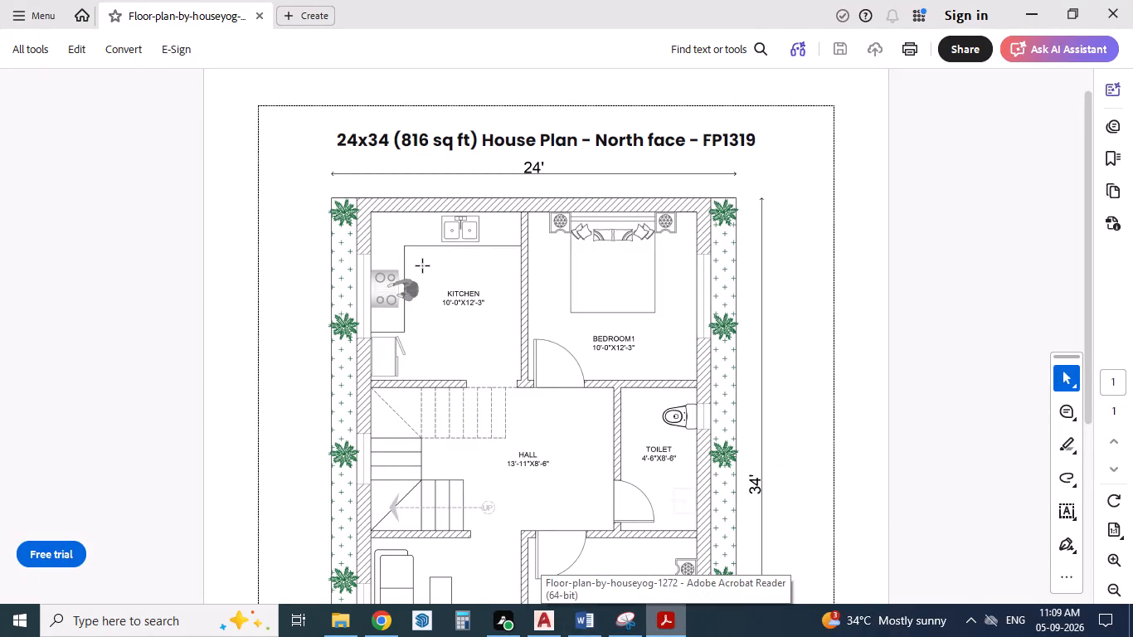
# Switch back to AutoCAD and erase the inner lines of the left and right outer walls.
pyautogui.hotkey('alt', 'Tab')
pyautogui.click(544, 624)
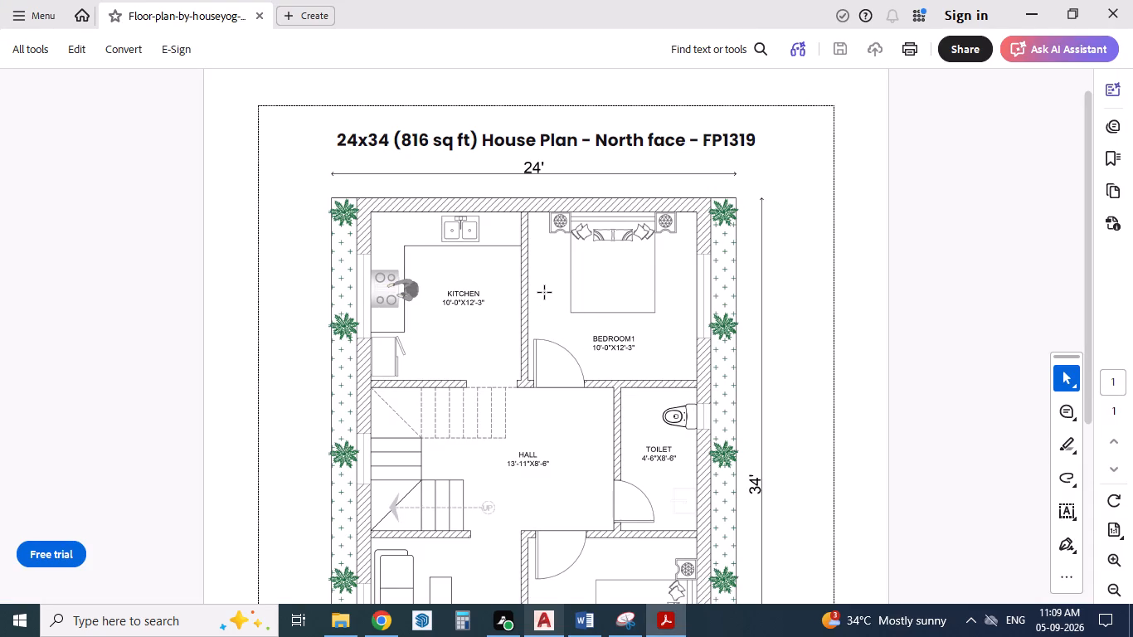
pyautogui.hotkey('alt', 'Tab')
pyautogui.scroll(2, 390, 307)
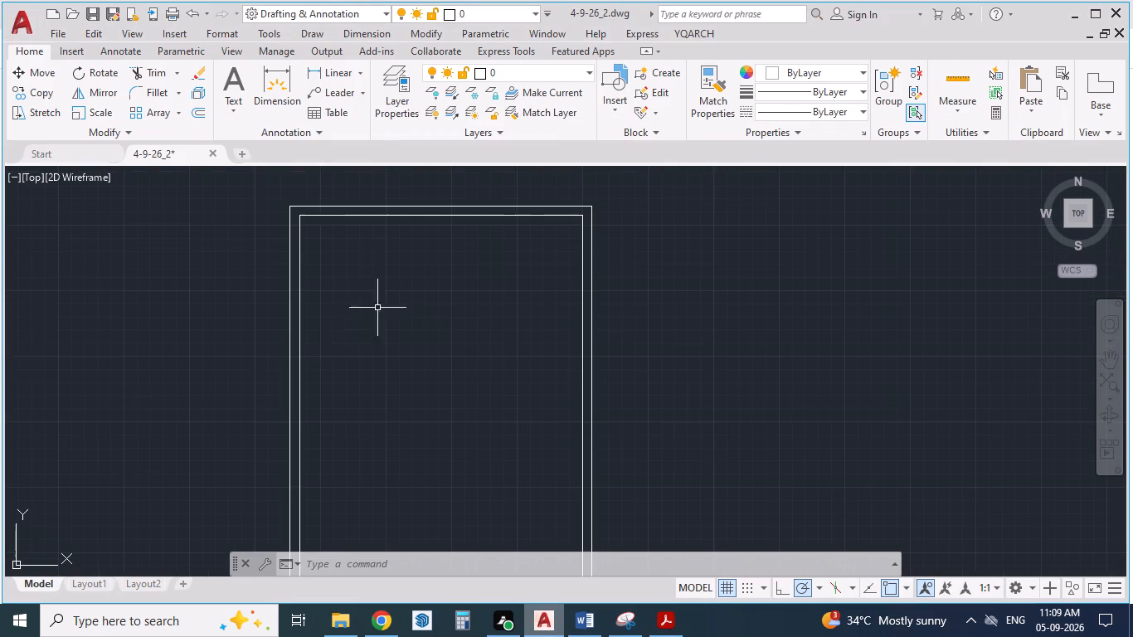
pyautogui.click(301, 357)
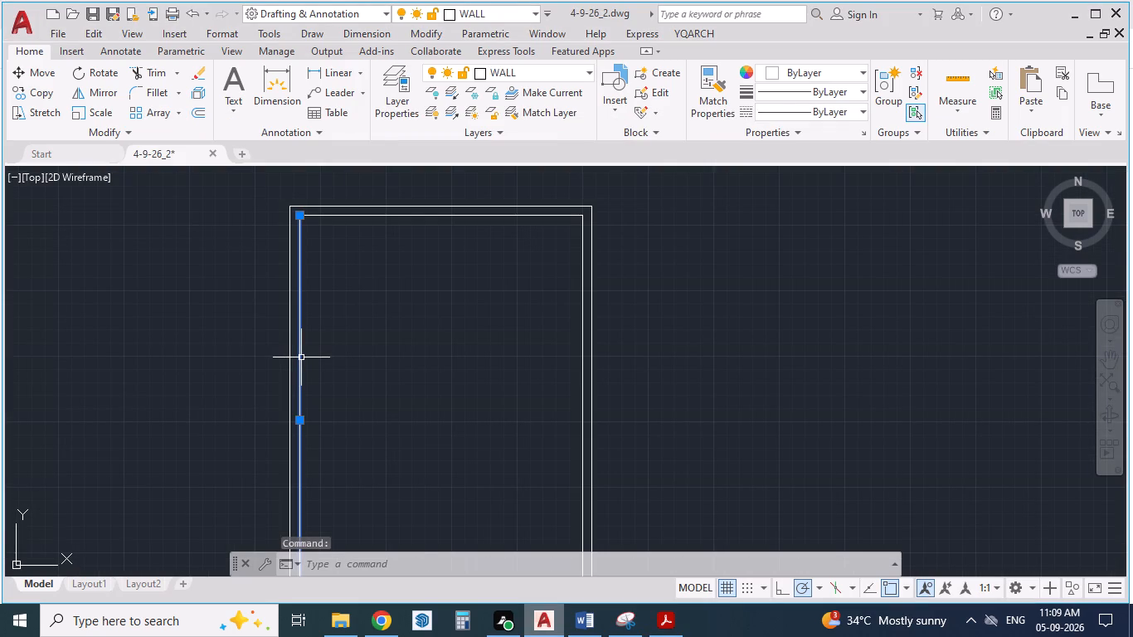
pyautogui.press('Delete')
pyautogui.click(581, 362)
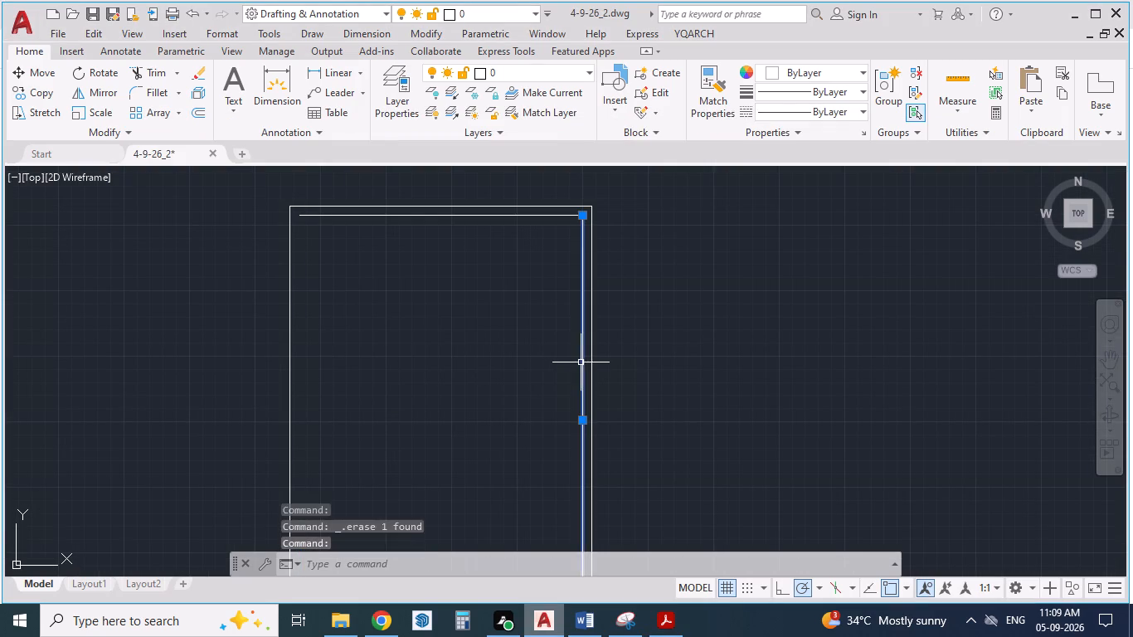
pyautogui.press('Delete')
# Offset the remaining left and right outer lines inward by 1'4" for the side planting strips.
pyautogui.press('o')
pyautogui.press('Return')
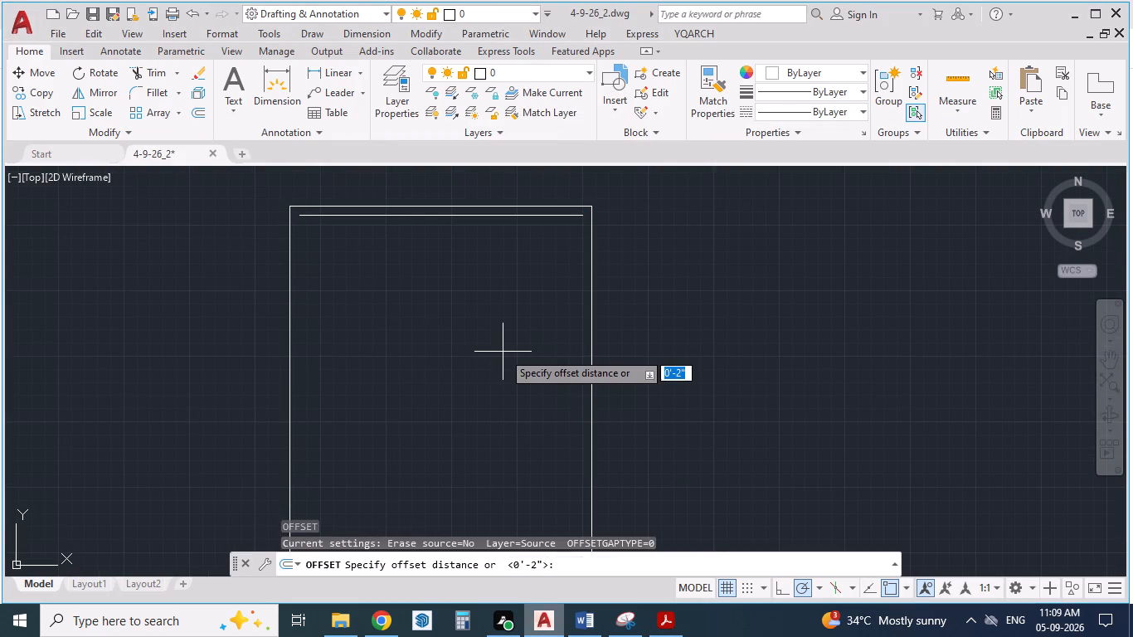
pyautogui.write('1\'4"')
pyautogui.press('Return')
pyautogui.click(289, 342)
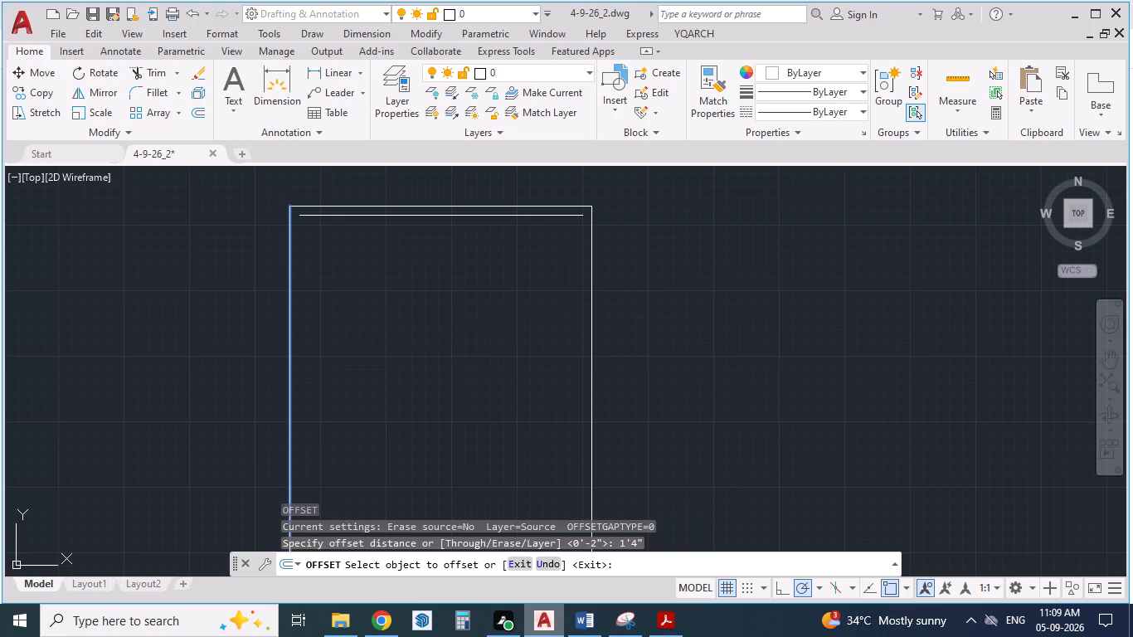
pyautogui.click(500, 283)
pyautogui.click(535, 284)
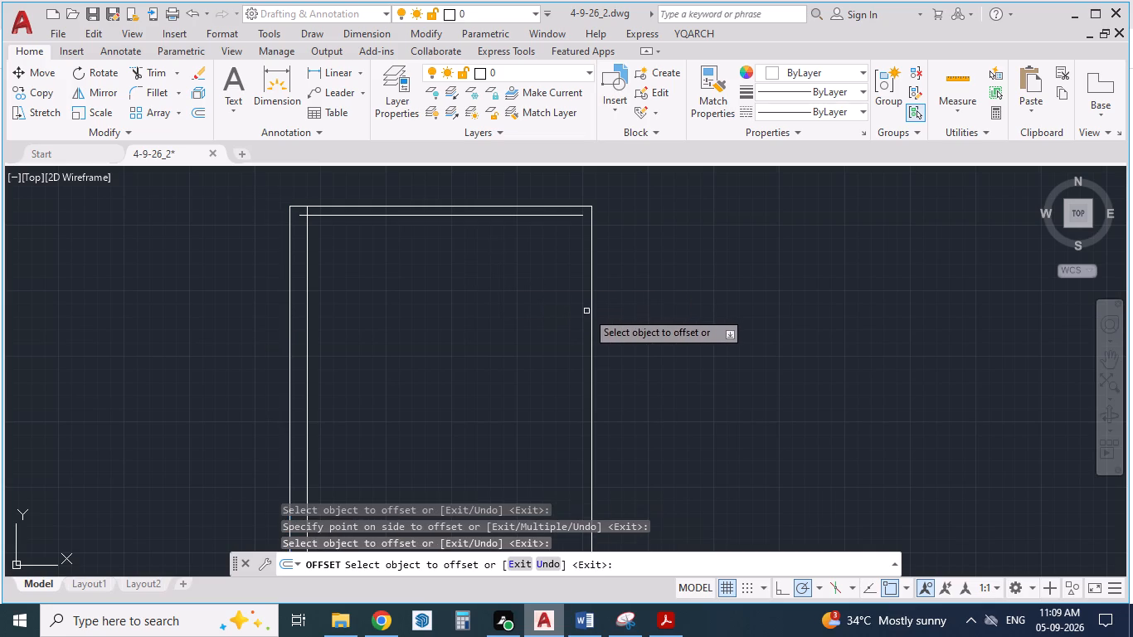
pyautogui.click(590, 314)
pyautogui.click(522, 307)
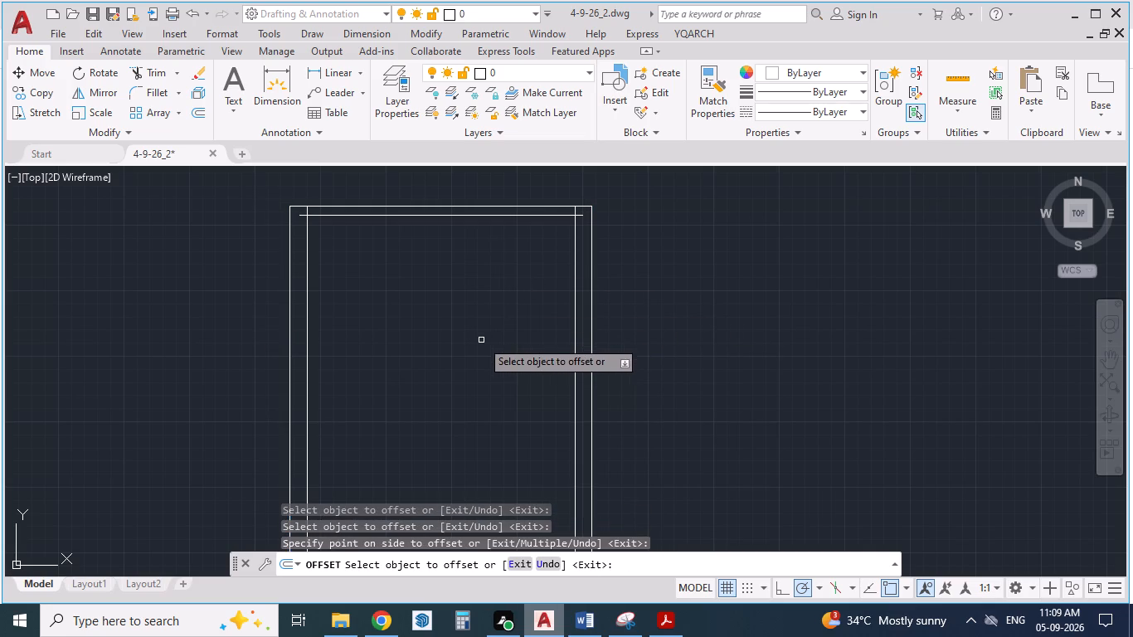
# Offset both planting strip lines inward by 9" for the side wall thickness, checking against the PDF plan.
pyautogui.hotkey('alt', 'Tab')
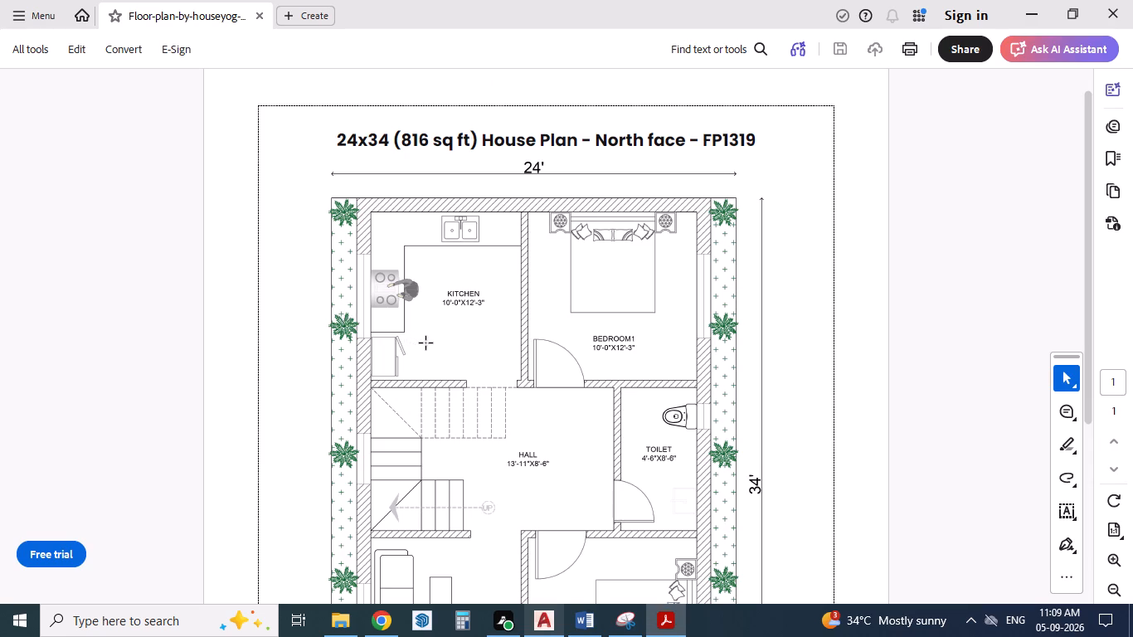
pyautogui.hotkey('alt', 'Tab')
pyautogui.click(306, 316)
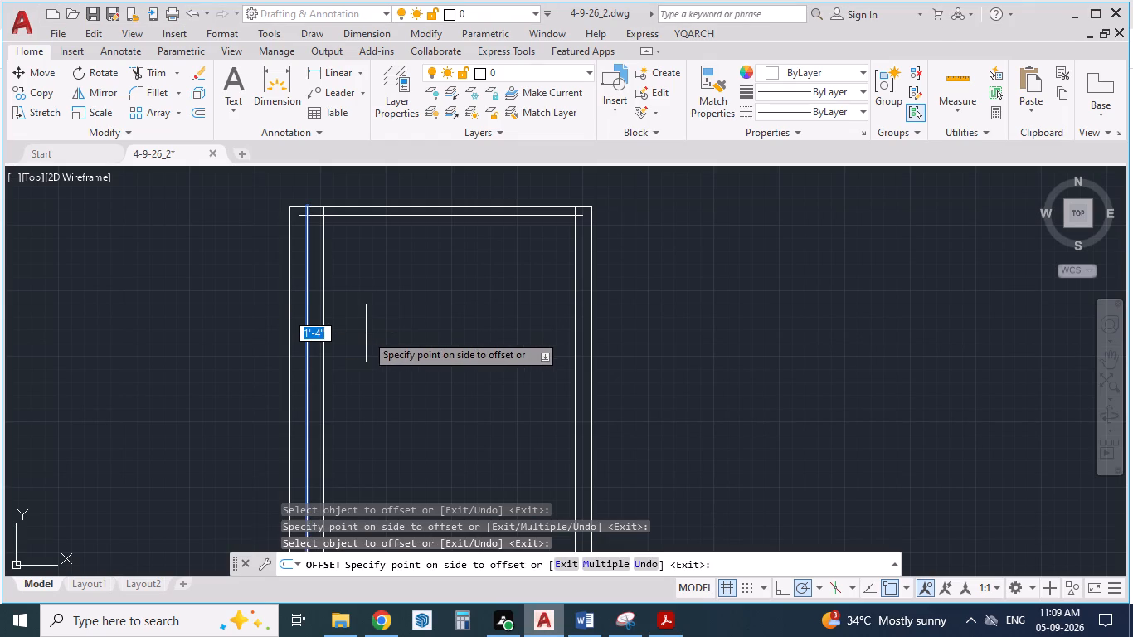
pyautogui.press('9')
pyautogui.hotkey('shift', '"')
pyautogui.press('Return')
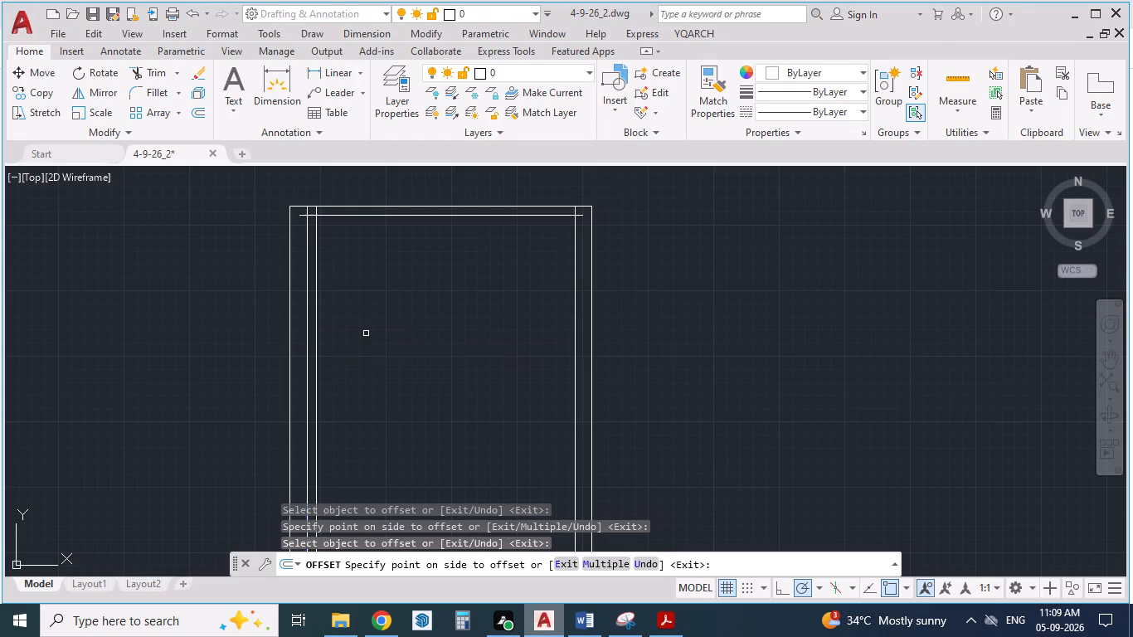
pyautogui.click(573, 337)
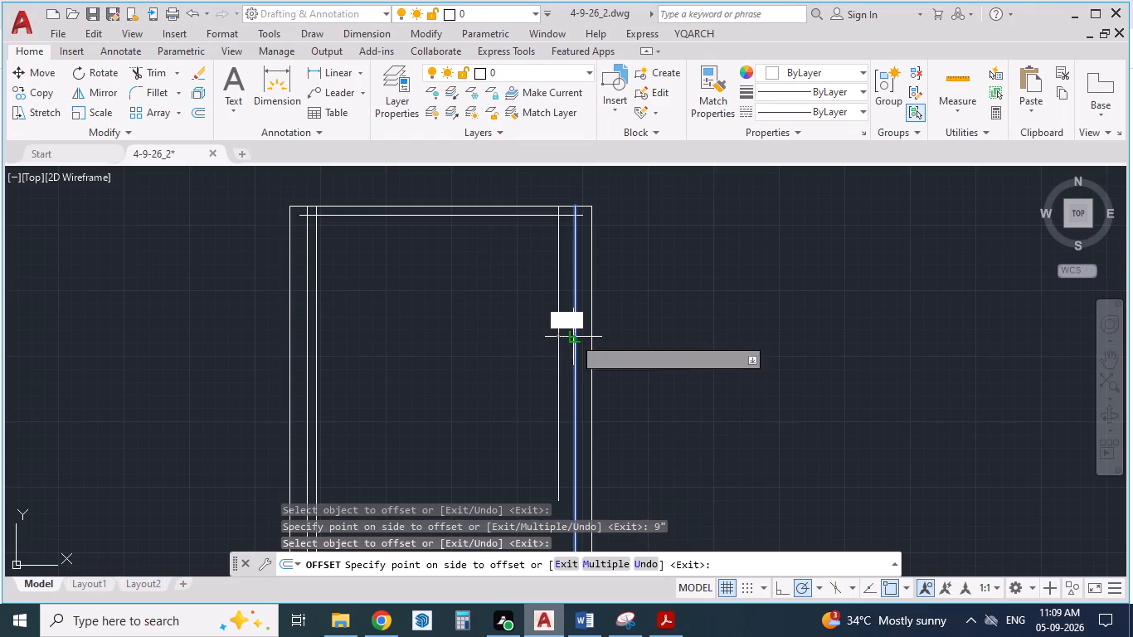
pyautogui.press('9')
pyautogui.hotkey('shift', '"')
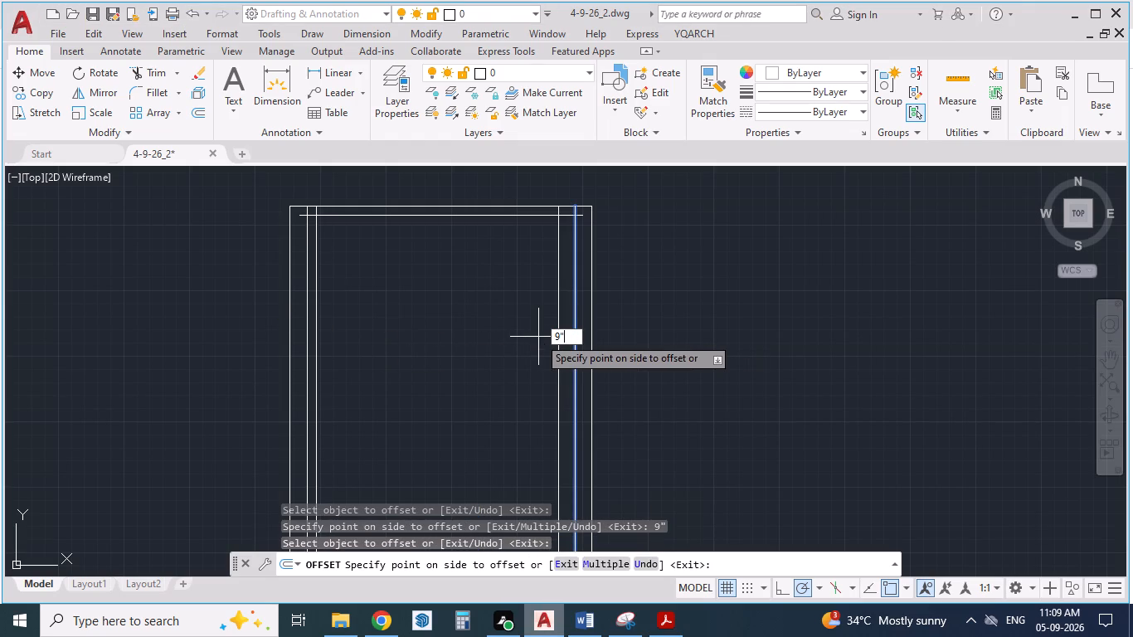
pyautogui.press('Return')
pyautogui.click(538, 337)
# Check the room widths in the PDF plan, and offset the inner faces of both side walls inward by 10'.
pyautogui.hotkey('alt', 'Tab')
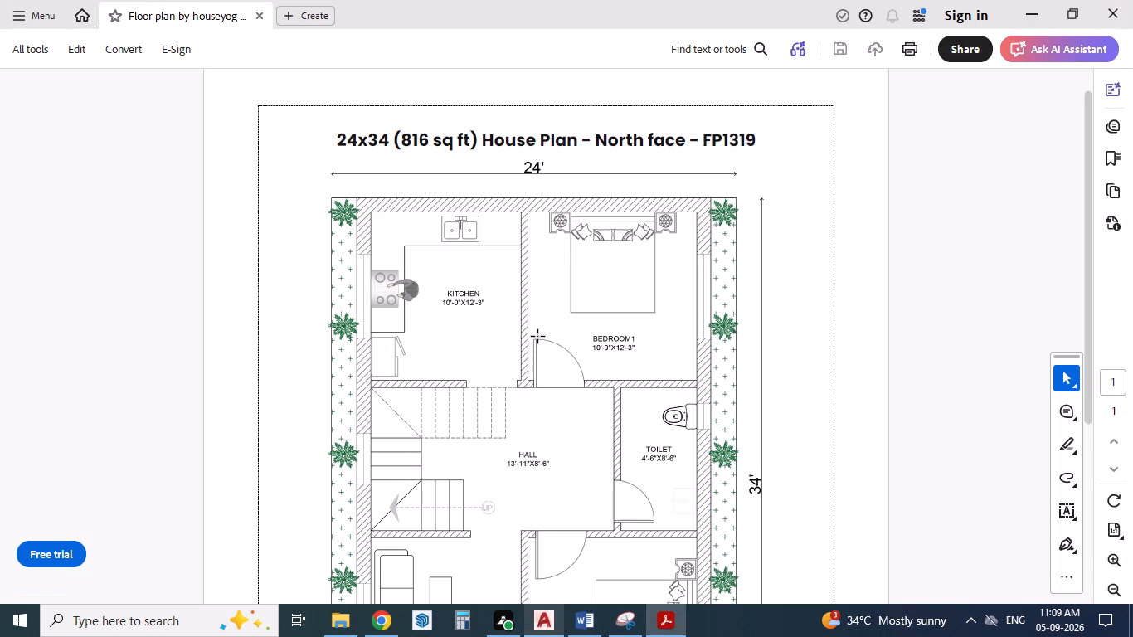
pyautogui.hotkey('alt', 'Tab')
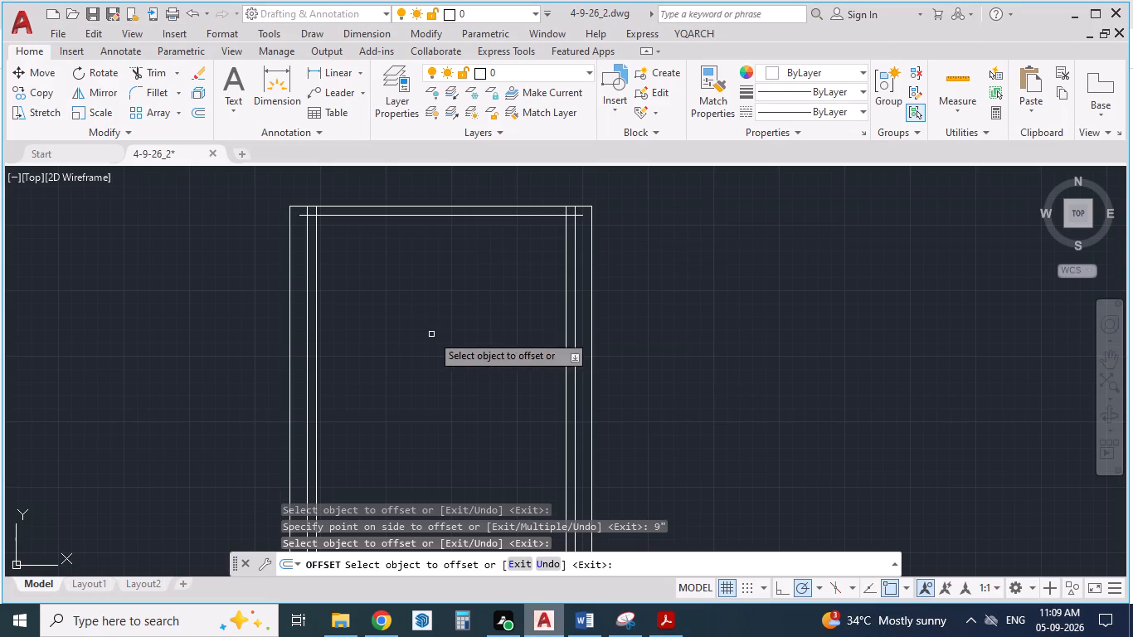
pyautogui.click(318, 328)
pyautogui.write("10'")
pyautogui.press('Return')
pyautogui.click(409, 350)
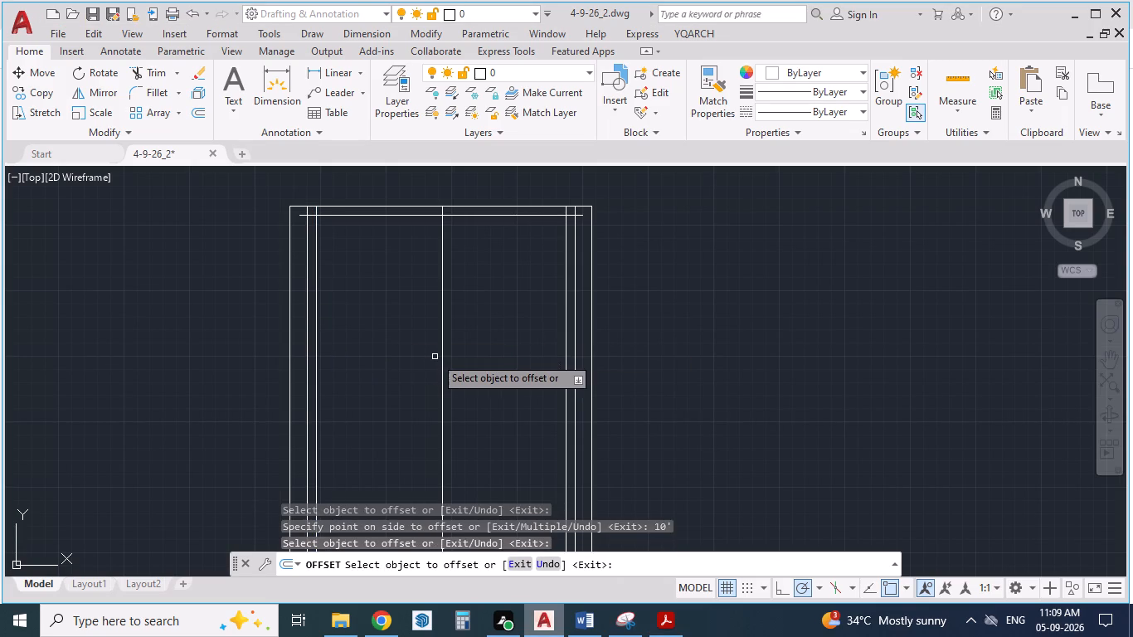
pyautogui.click(563, 356)
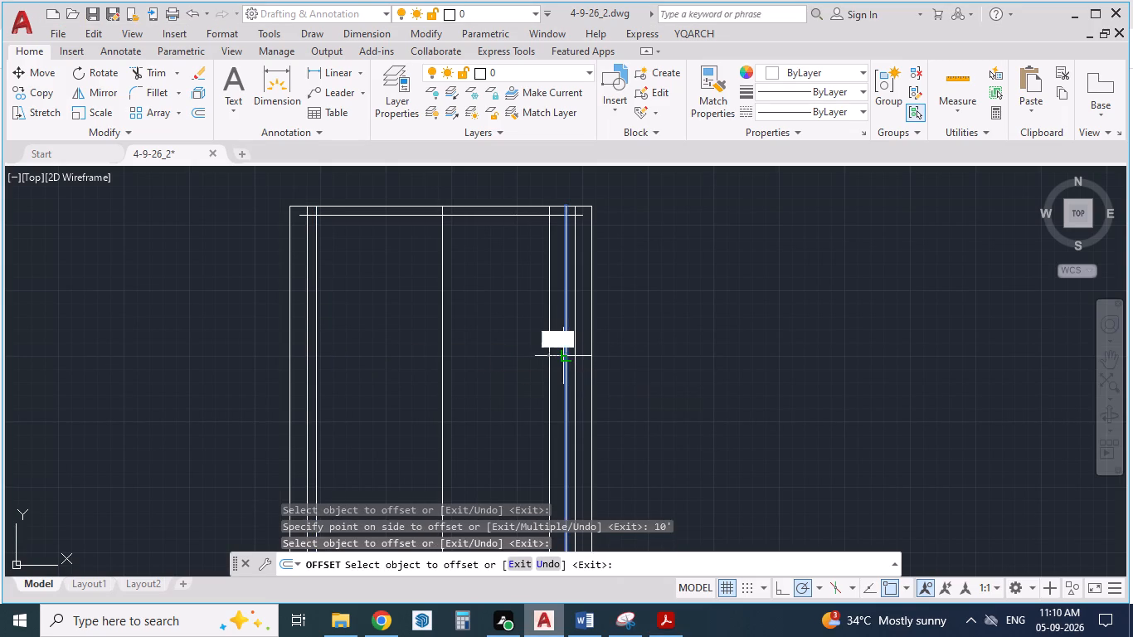
pyautogui.write("10'")
pyautogui.press('Return')
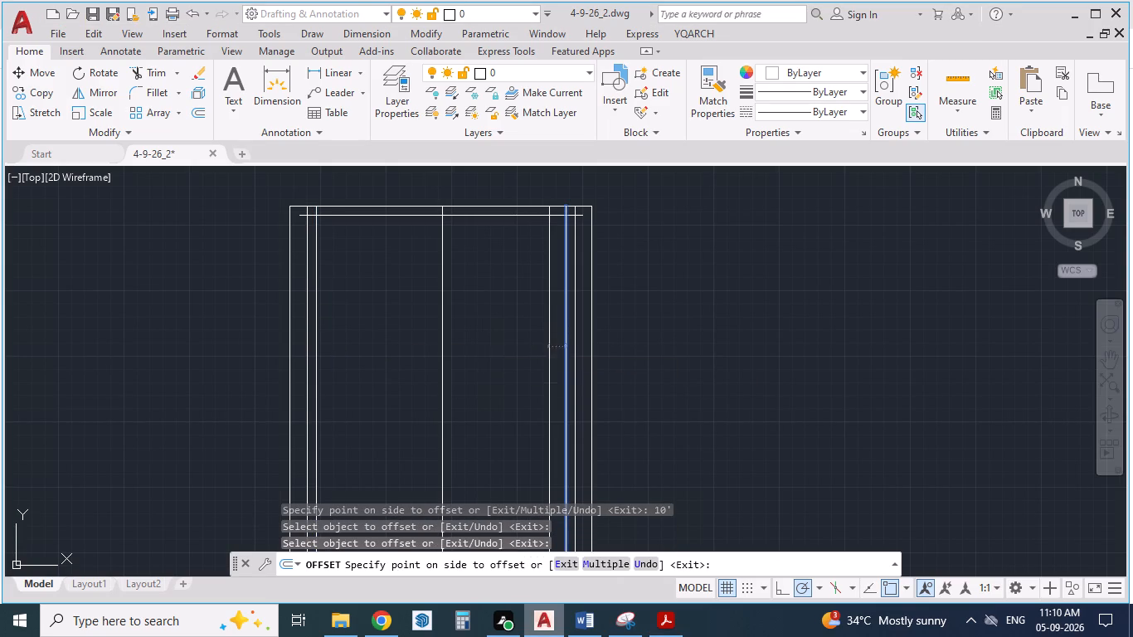
pyautogui.click(466, 344)
# Place an aligned dimension across the gap between the two central vertical partition lines.
pyautogui.scroll(3, 450, 309)
pyautogui.scroll(1, 382, 319)
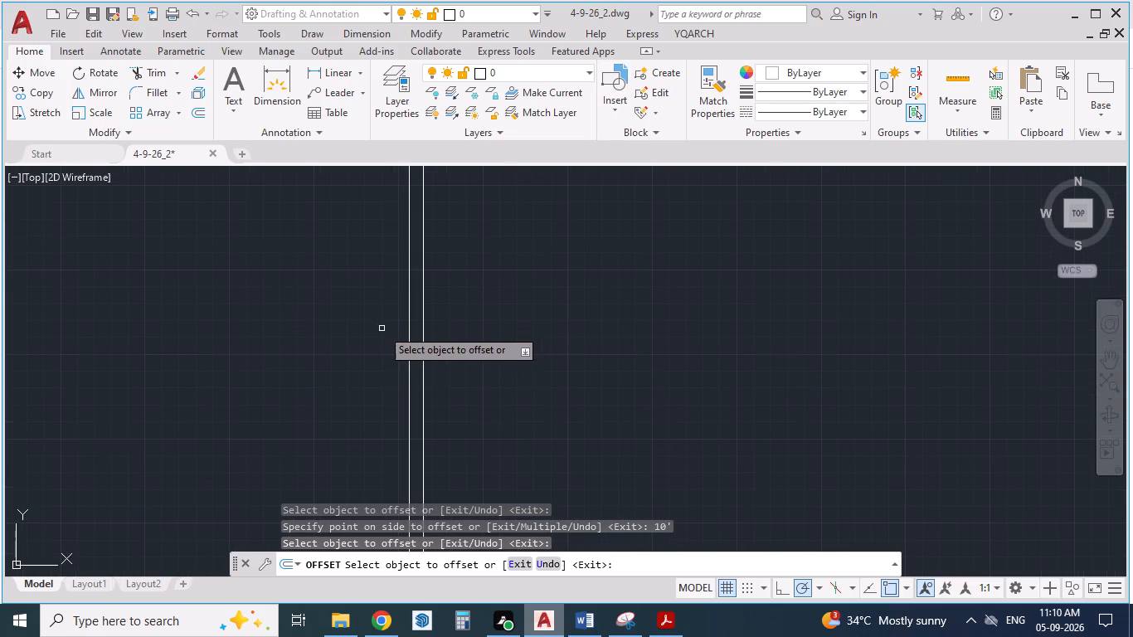
pyautogui.press('Escape')
pyautogui.write('DA')
pyautogui.press('Return')
pyautogui.scroll(2, 398, 303)
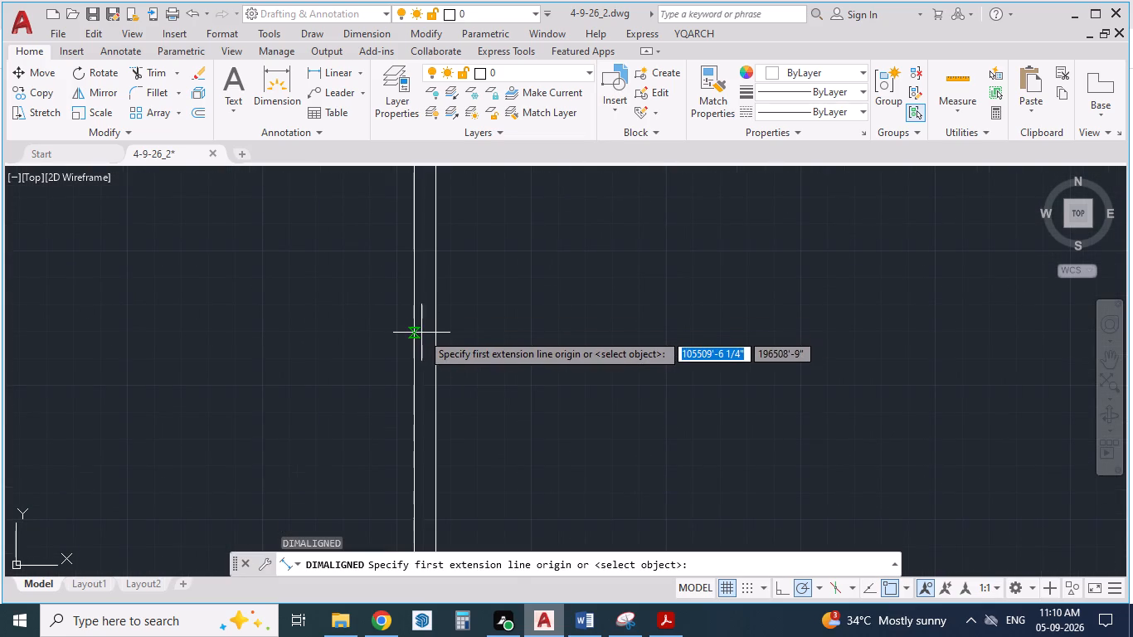
pyautogui.click(416, 333)
pyautogui.click(433, 335)
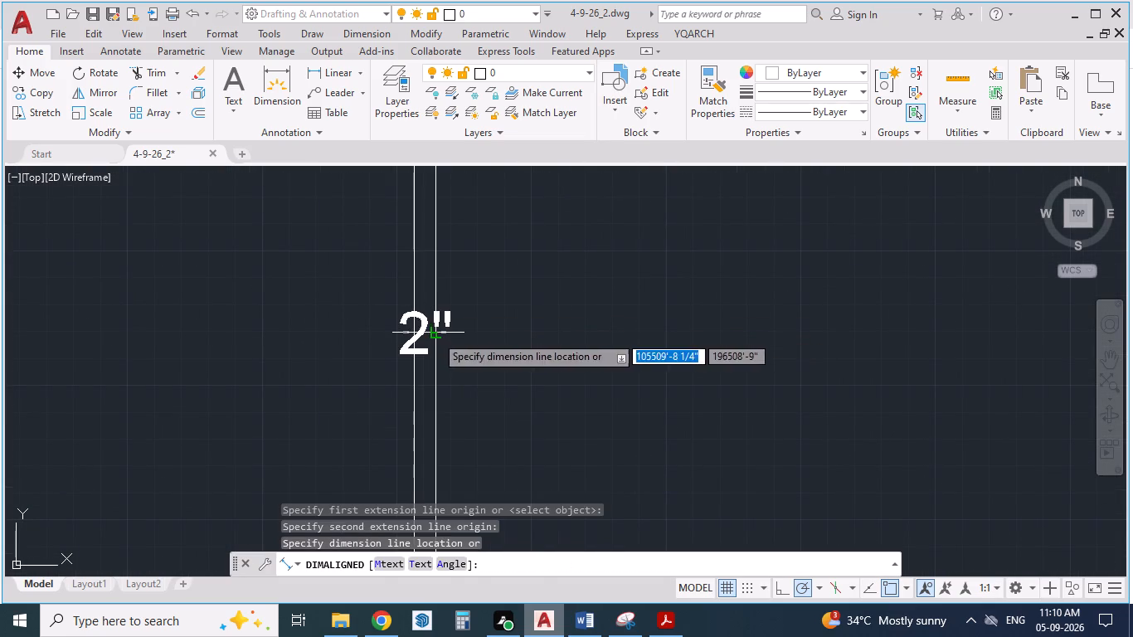
pyautogui.click(475, 333)
pyautogui.scroll(-6, 511, 364)
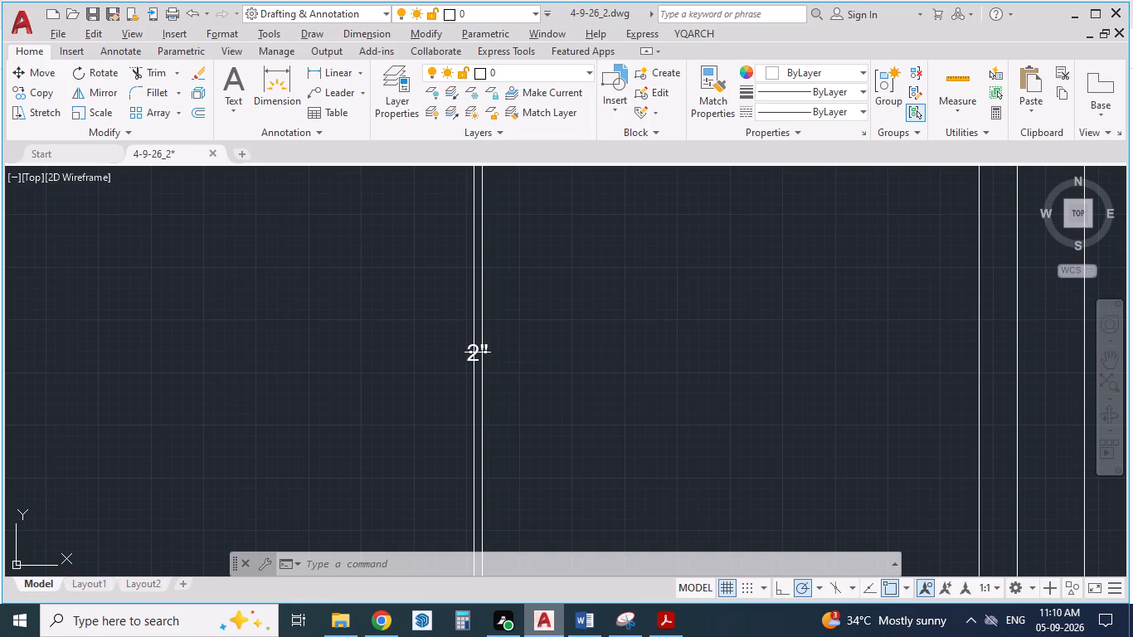
pyautogui.hotkey('alt', 'Tab')
pyautogui.hotkey('alt', 'Tab')
pyautogui.scroll(-2, 528, 391)
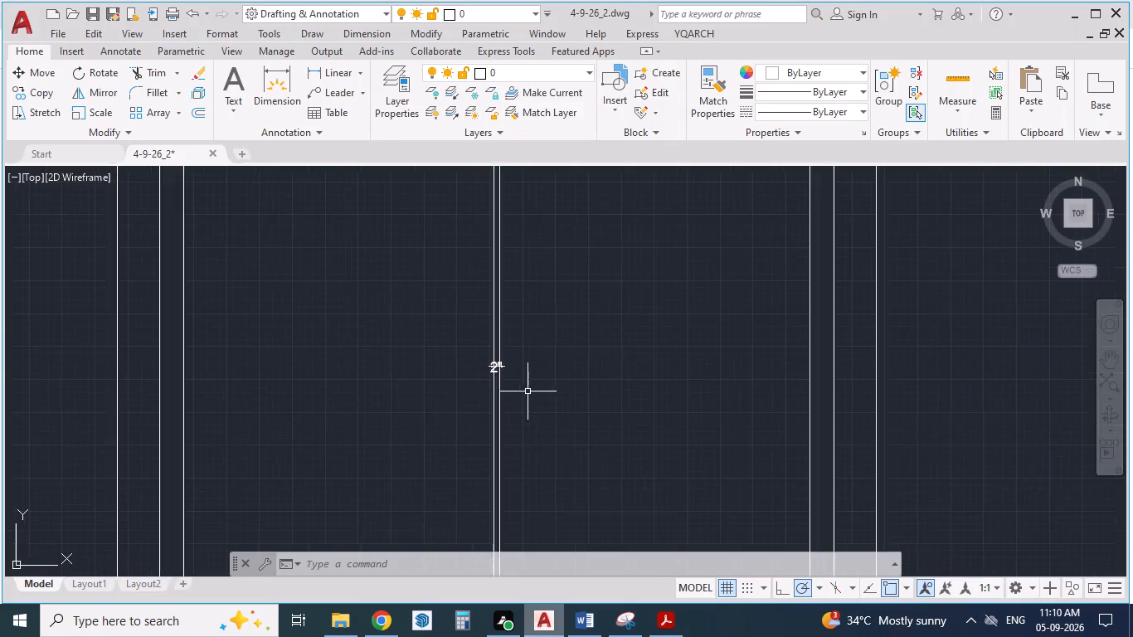
pyautogui.scroll(1, 278, 351)
pyautogui.press('Escape')
pyautogui.press('Escape')
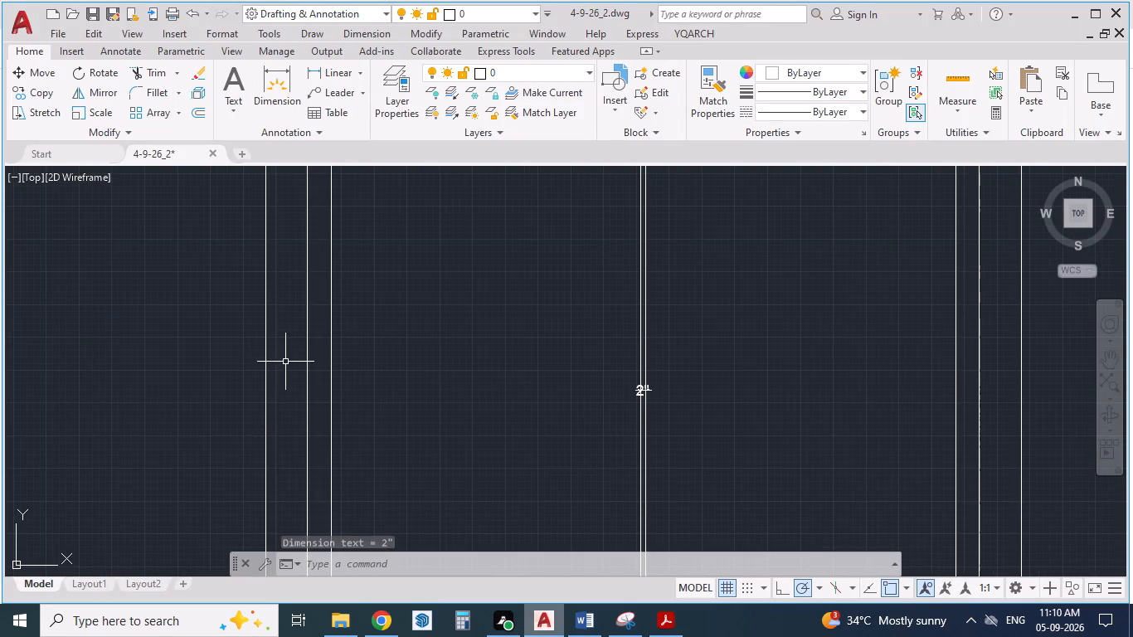
# Offset both left side wall lines and the left central partition line 1" to the left.
pyautogui.scroll(1, 287, 362)
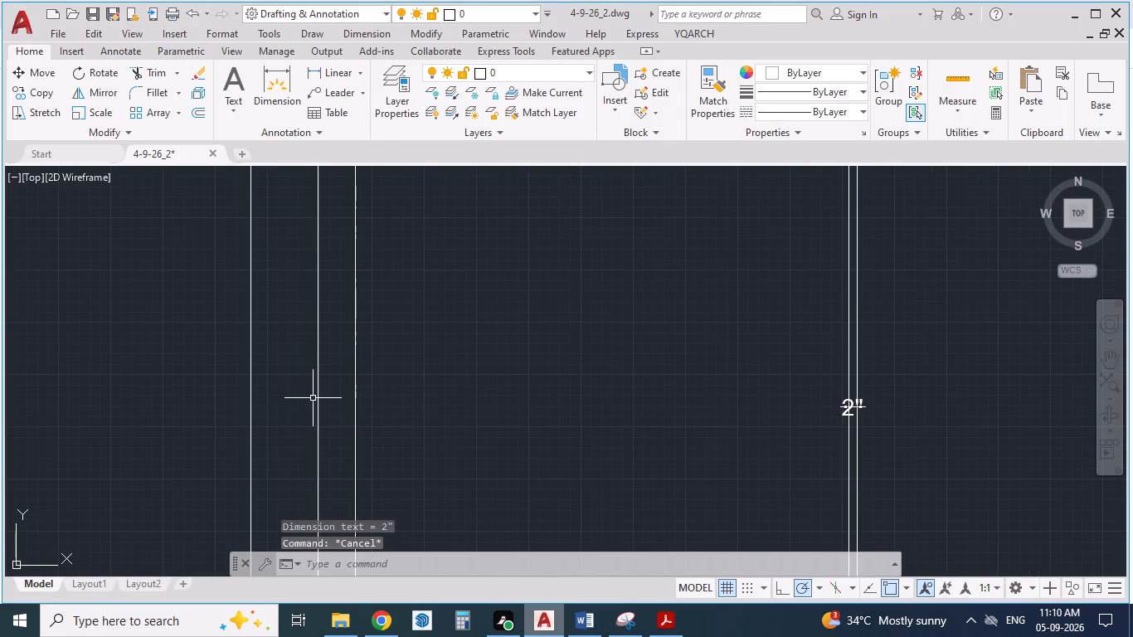
pyautogui.click(317, 400)
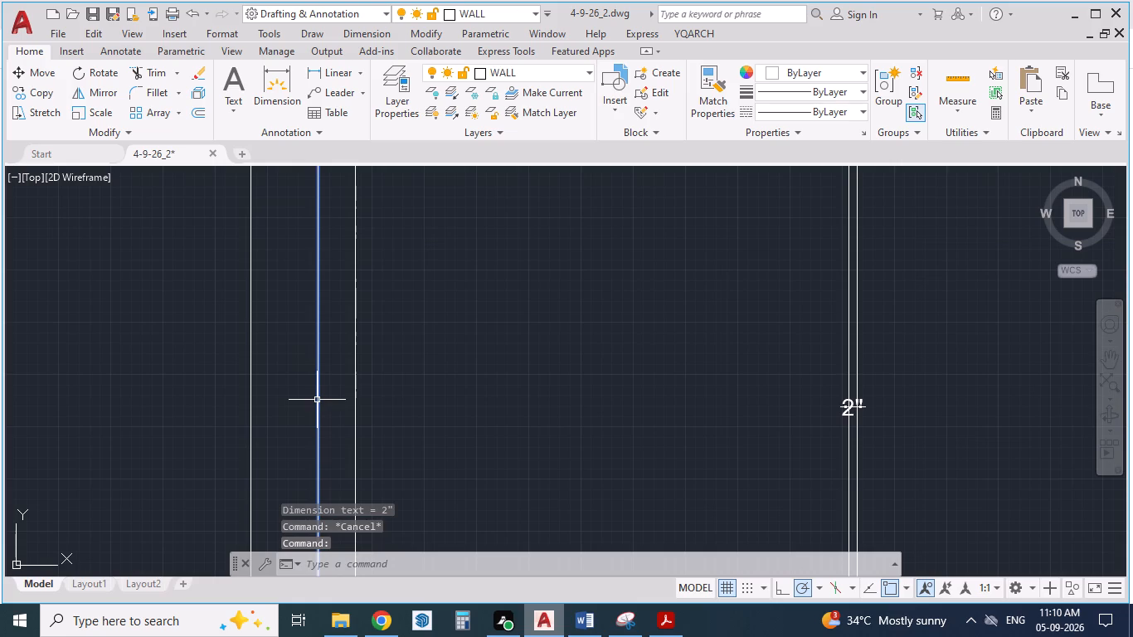
pyautogui.press('o')
pyautogui.press('Return')
pyautogui.write('1"')
pyautogui.press('Return')
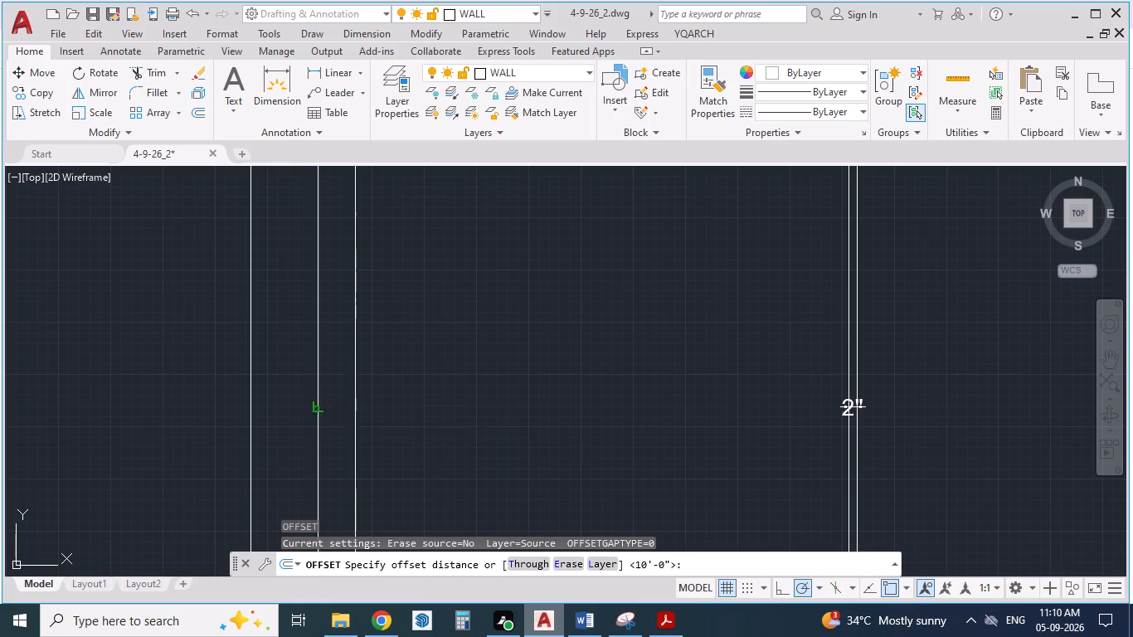
pyautogui.click(285, 391)
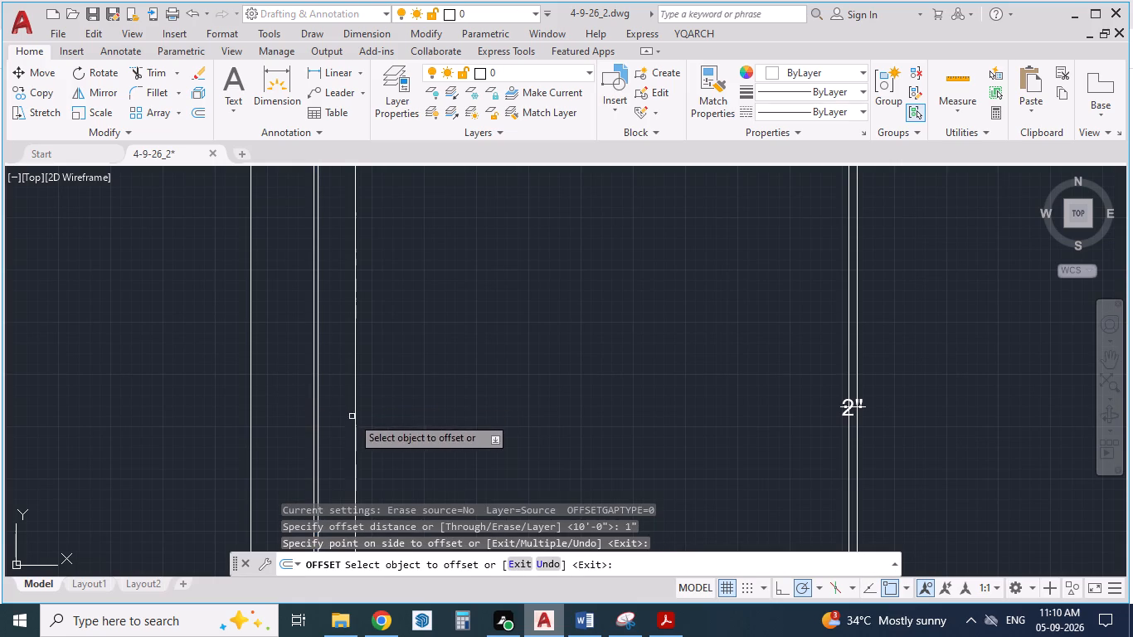
pyautogui.click(357, 418)
pyautogui.click(337, 416)
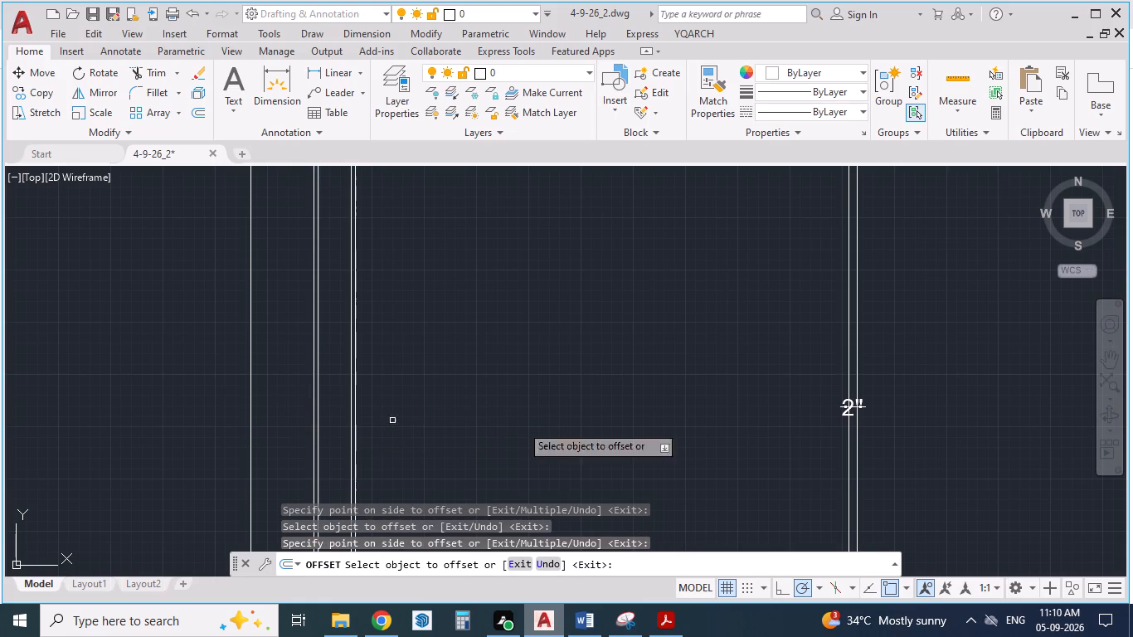
pyautogui.click(848, 359)
pyautogui.click(710, 362)
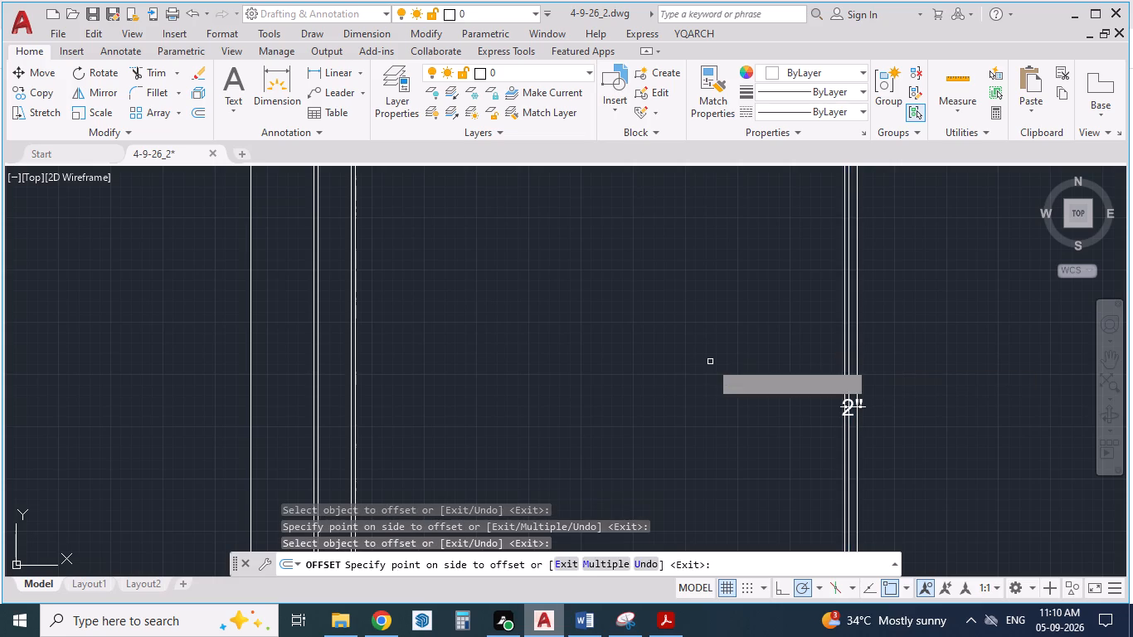
# Offset both right side wall lines and the right central partition line 1" to the right.
pyautogui.scroll(-2, 498, 374)
pyautogui.scroll(1, 805, 371)
pyautogui.click(868, 389)
pyautogui.click(884, 391)
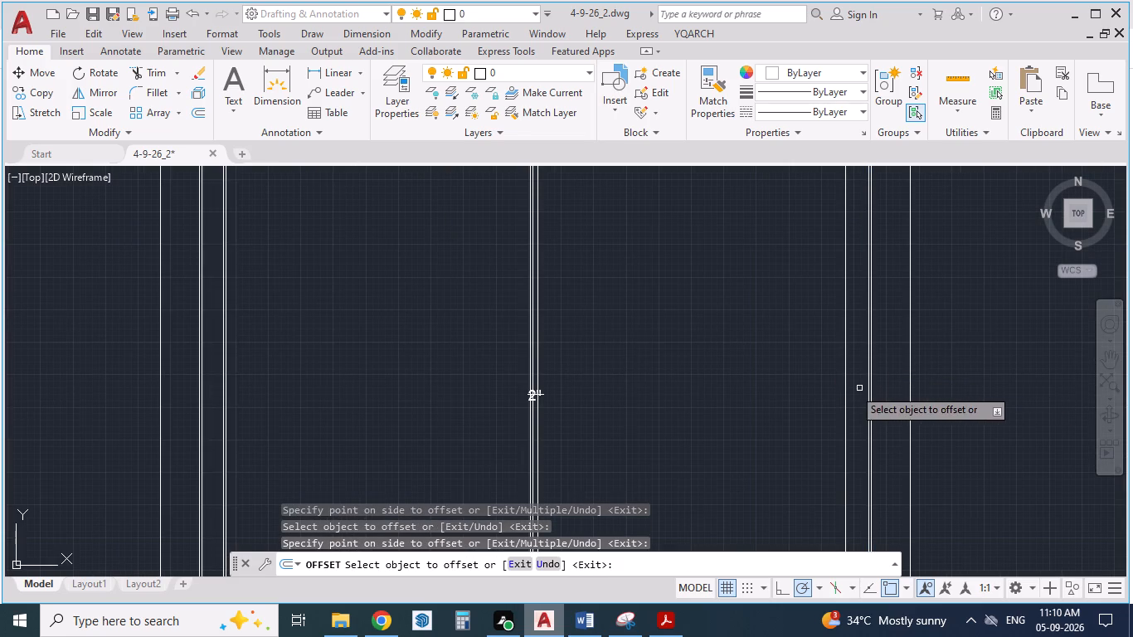
pyautogui.click(847, 390)
pyautogui.click(860, 396)
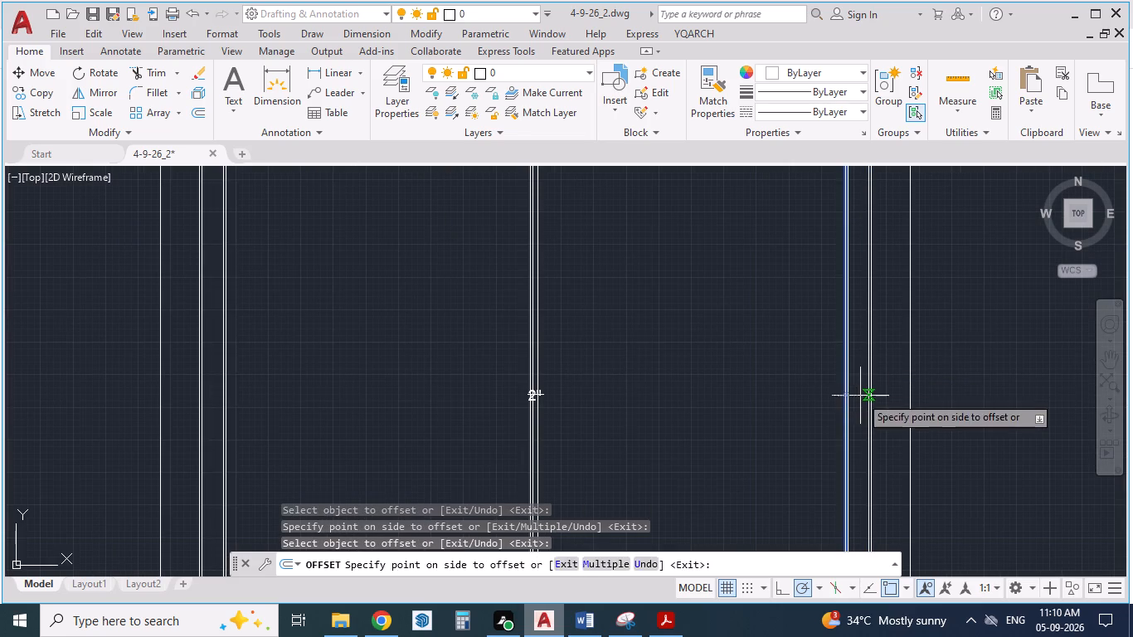
pyautogui.scroll(2, 539, 382)
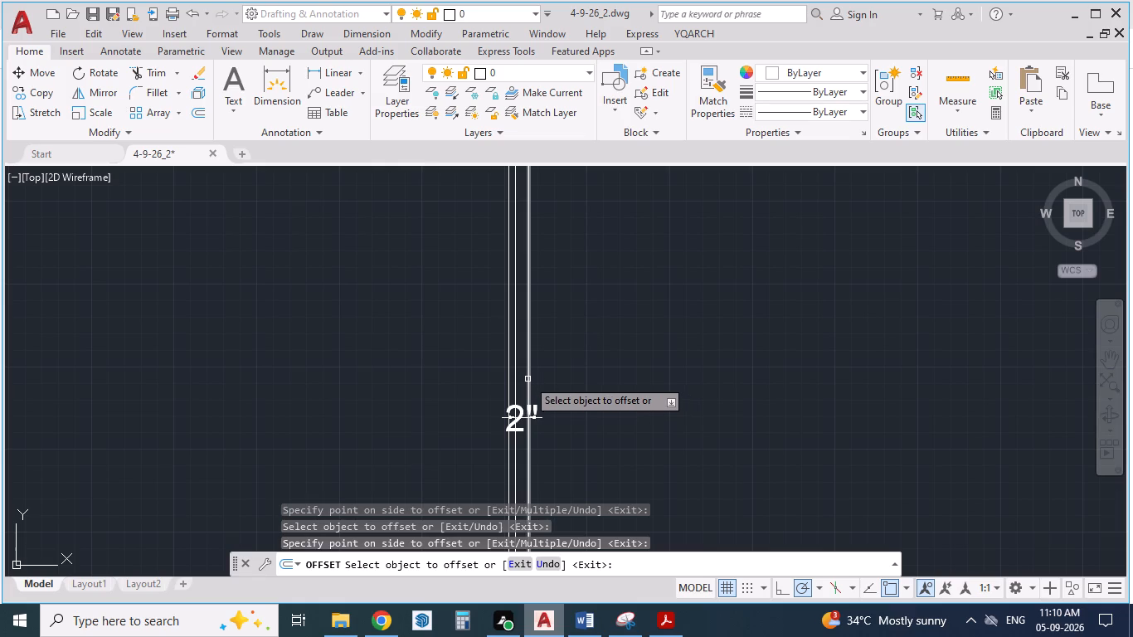
pyautogui.click(528, 379)
pyautogui.click(551, 379)
pyautogui.scroll(-3, 600, 425)
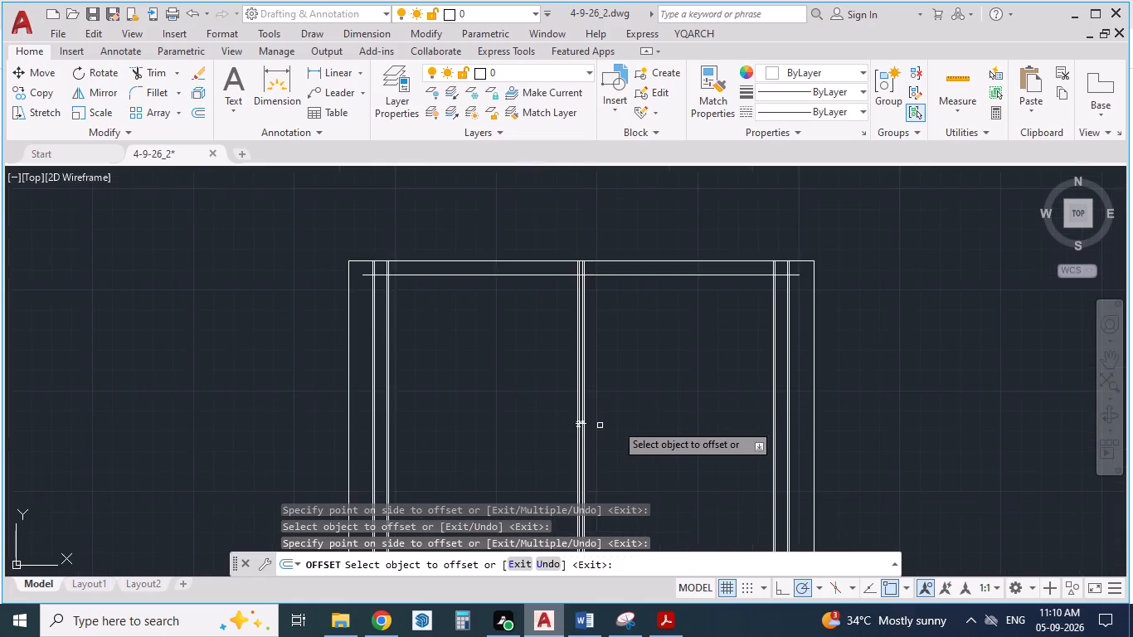
pyautogui.scroll(-2, 632, 421)
pyautogui.scroll(2, 546, 416)
pyautogui.scroll(3, 685, 260)
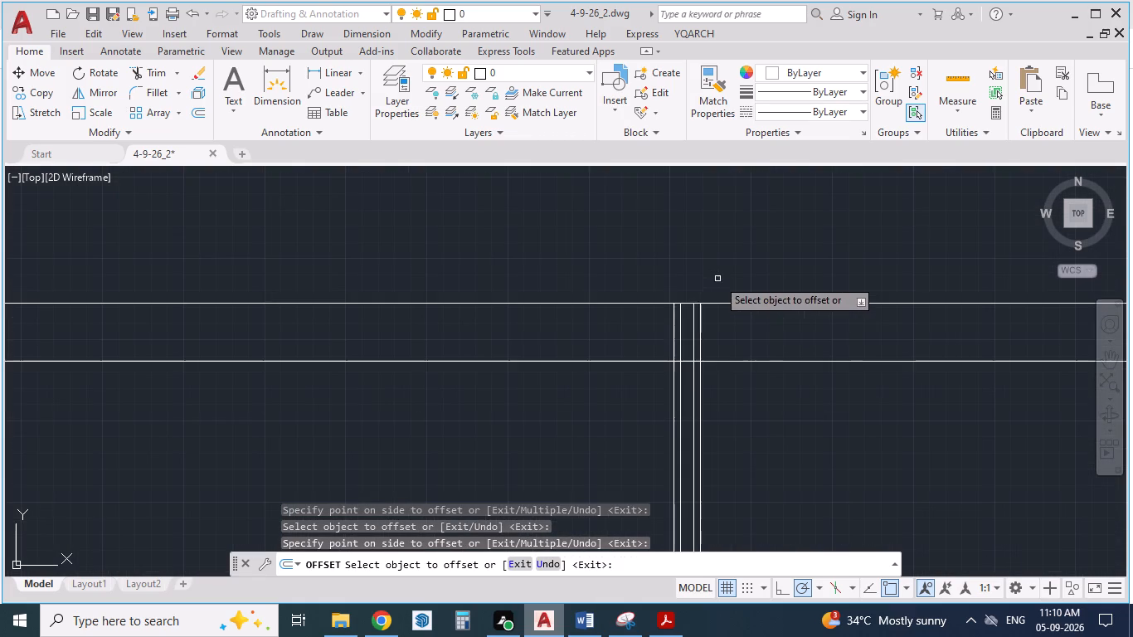
pyautogui.press('Escape')
pyautogui.press('Escape')
# Delete the two original inner lines of the central partition, keeping the outer offset pair.
pyautogui.scroll(2, 727, 283)
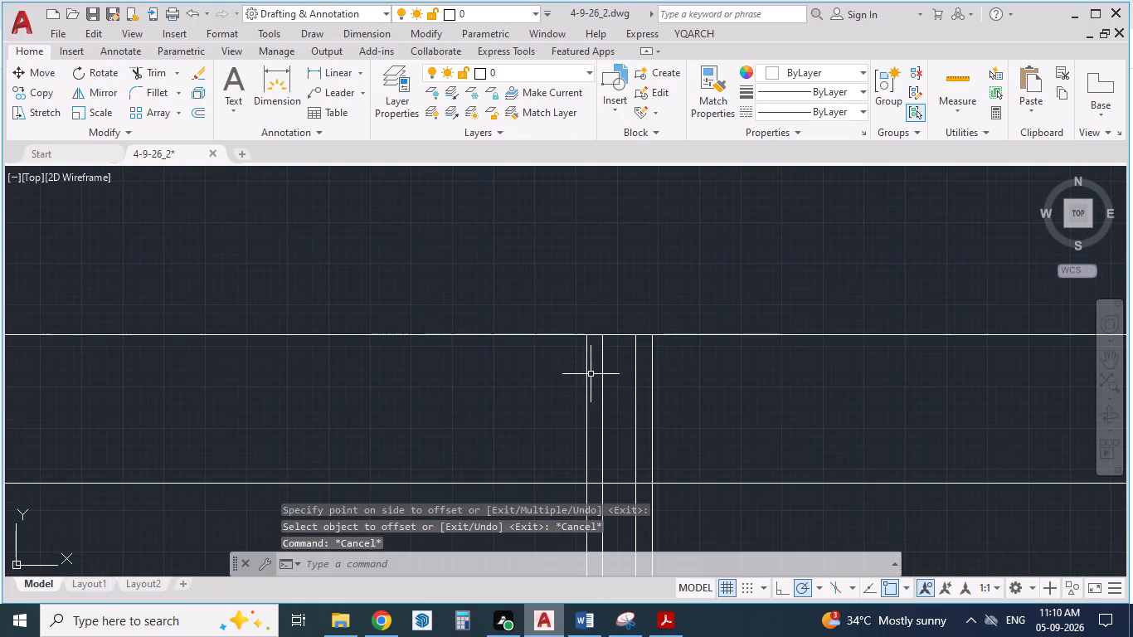
pyautogui.scroll(1, 639, 391)
pyautogui.click(639, 391)
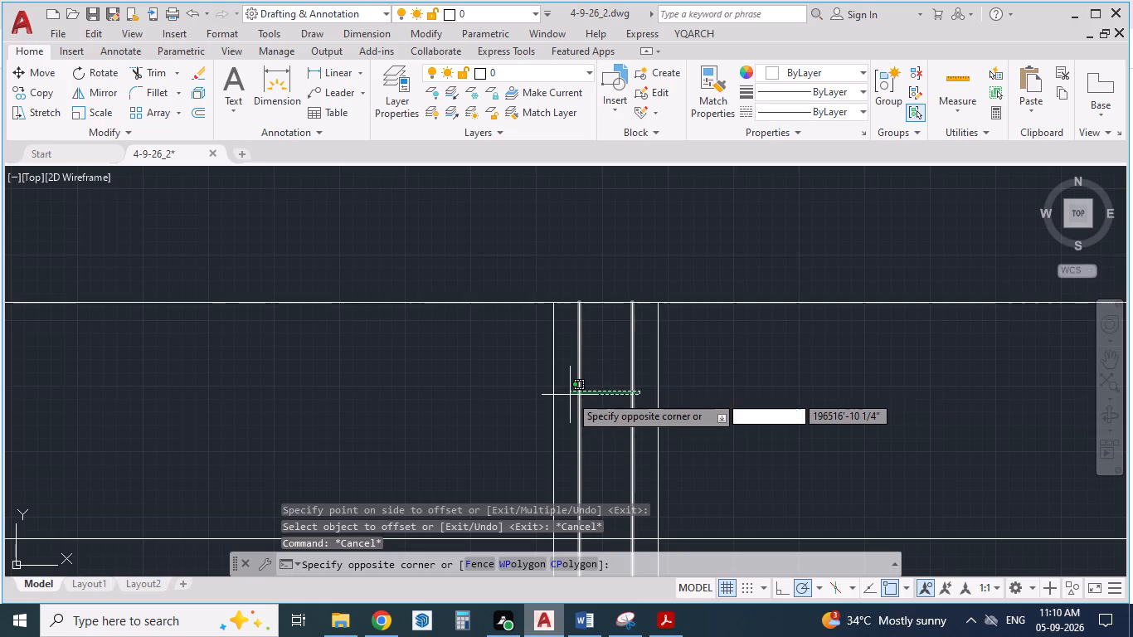
pyautogui.click(570, 395)
pyautogui.press('Delete')
# Delete the two original left side wall lines, keeping their 1" offset copies.
pyautogui.scroll(-3, 686, 325)
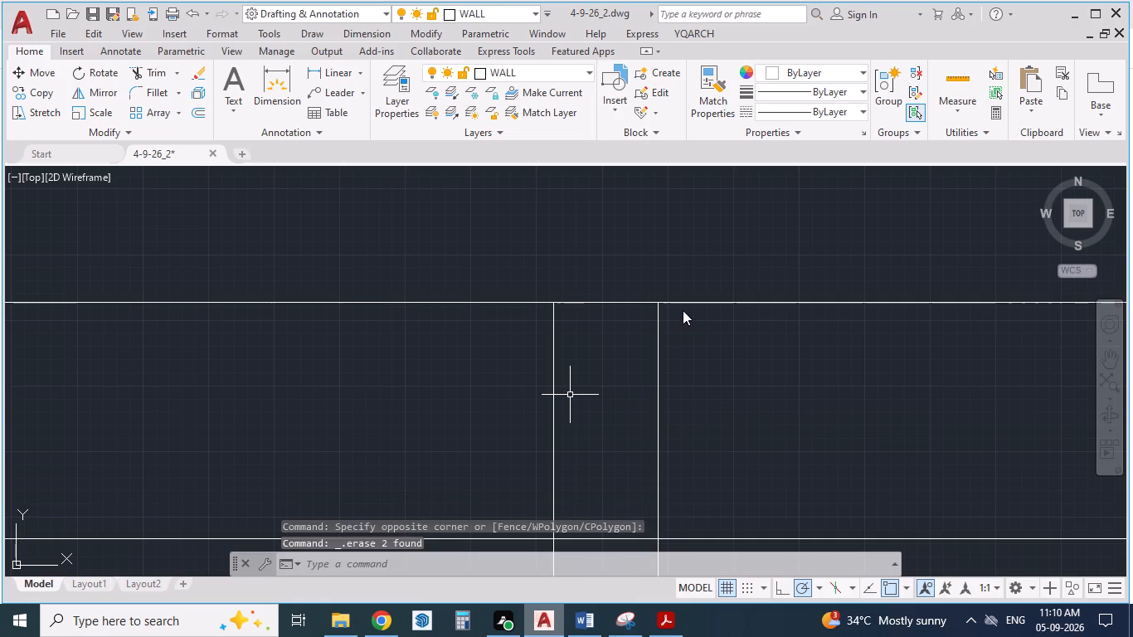
pyautogui.scroll(-3, 683, 310)
pyautogui.scroll(1, 685, 343)
pyautogui.scroll(-3, 828, 273)
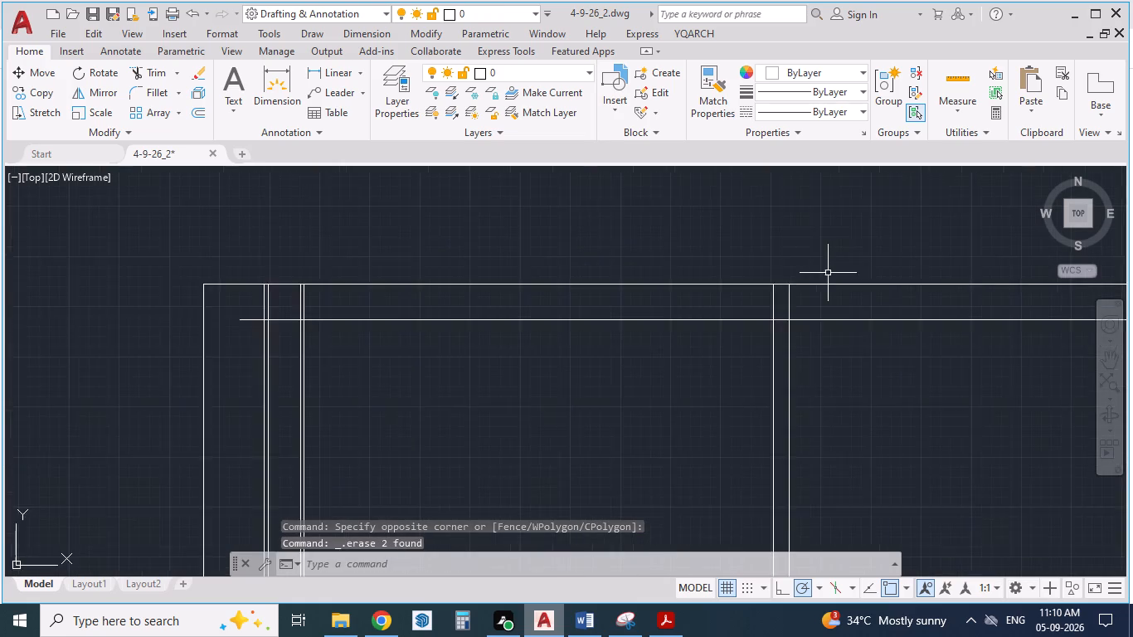
pyautogui.scroll(-1, 828, 274)
pyautogui.scroll(3, 460, 304)
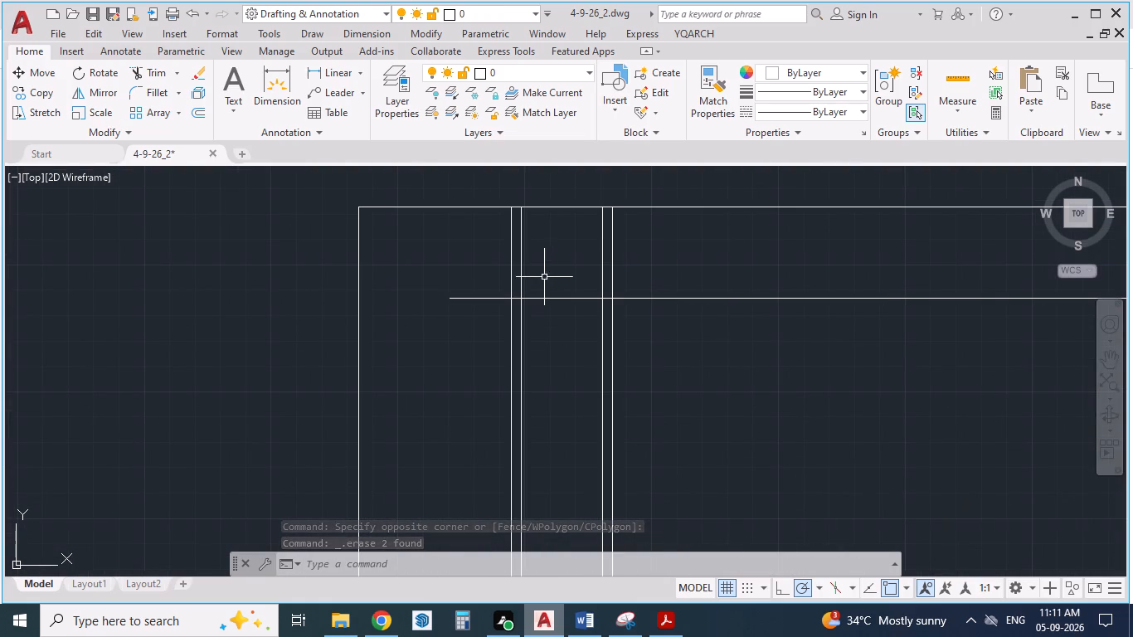
pyautogui.scroll(-2, 513, 300)
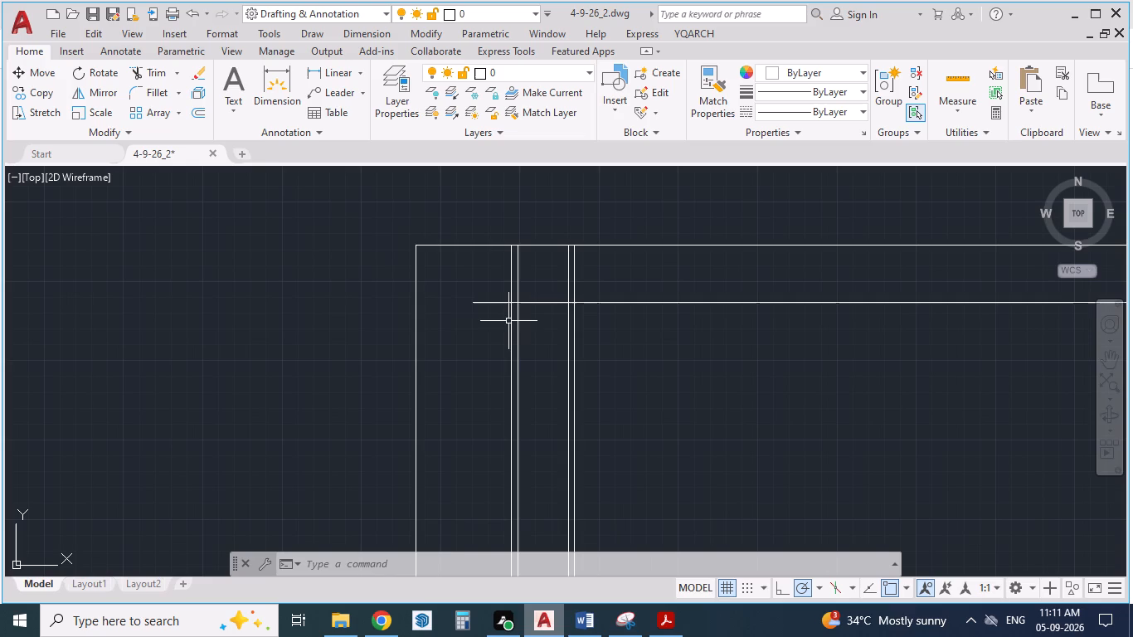
pyautogui.scroll(-1, 506, 357)
pyautogui.scroll(2, 558, 377)
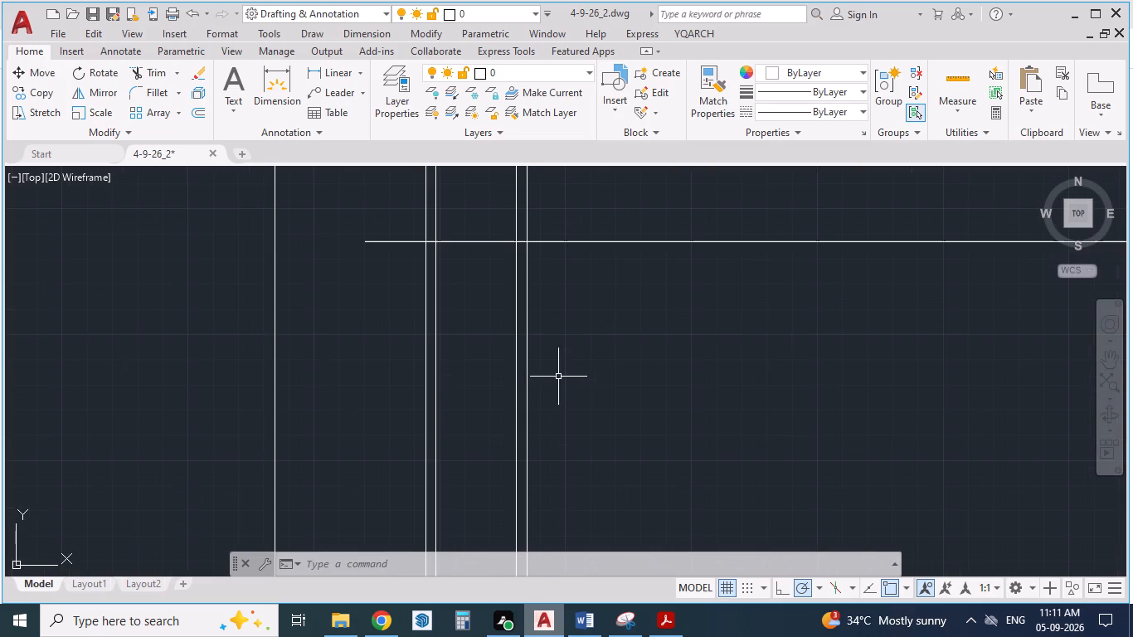
pyautogui.click(435, 401)
pyautogui.press('Delete')
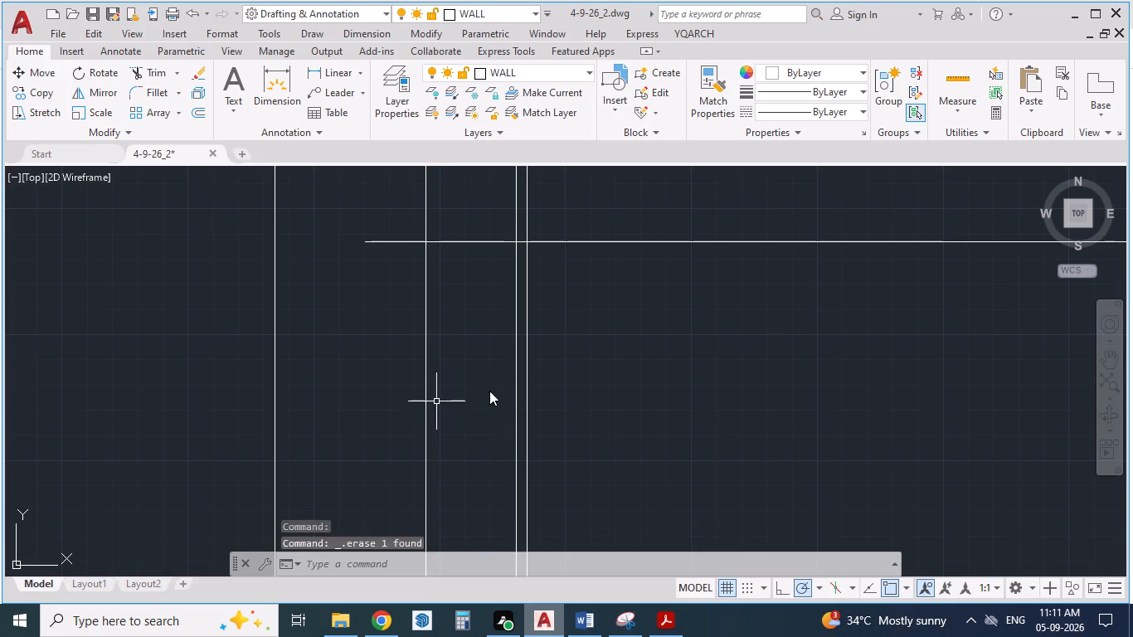
pyautogui.click(528, 399)
pyautogui.press('Delete')
# Delete the two original right side wall lines, keeping their 1" offset copies.
pyautogui.scroll(-3, 412, 385)
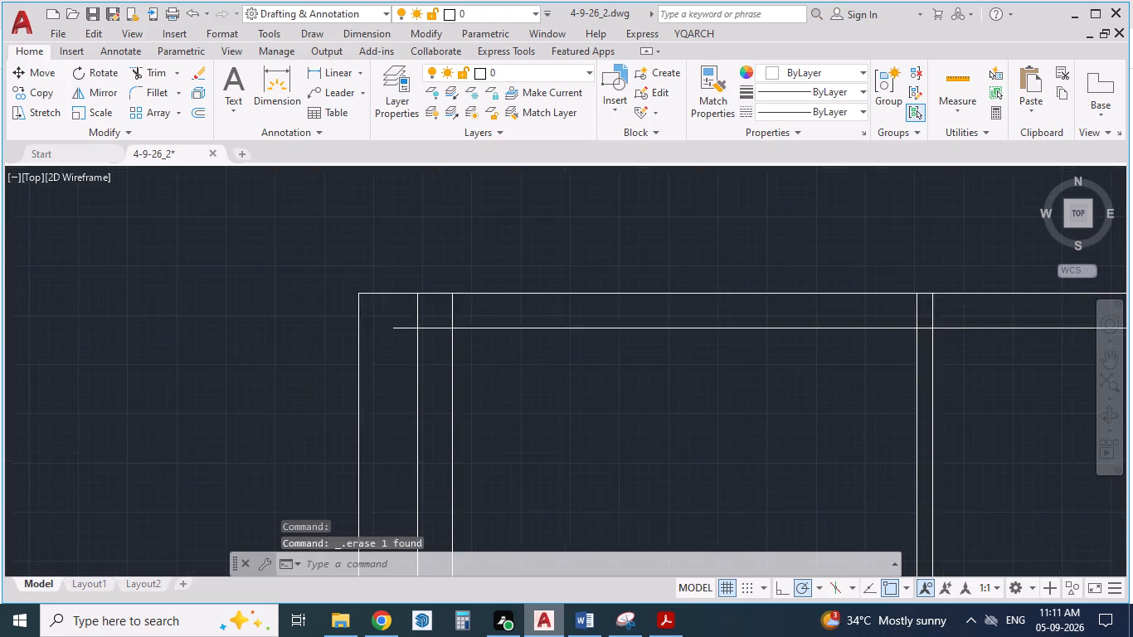
pyautogui.scroll(-2, 406, 382)
pyautogui.scroll(3, 631, 406)
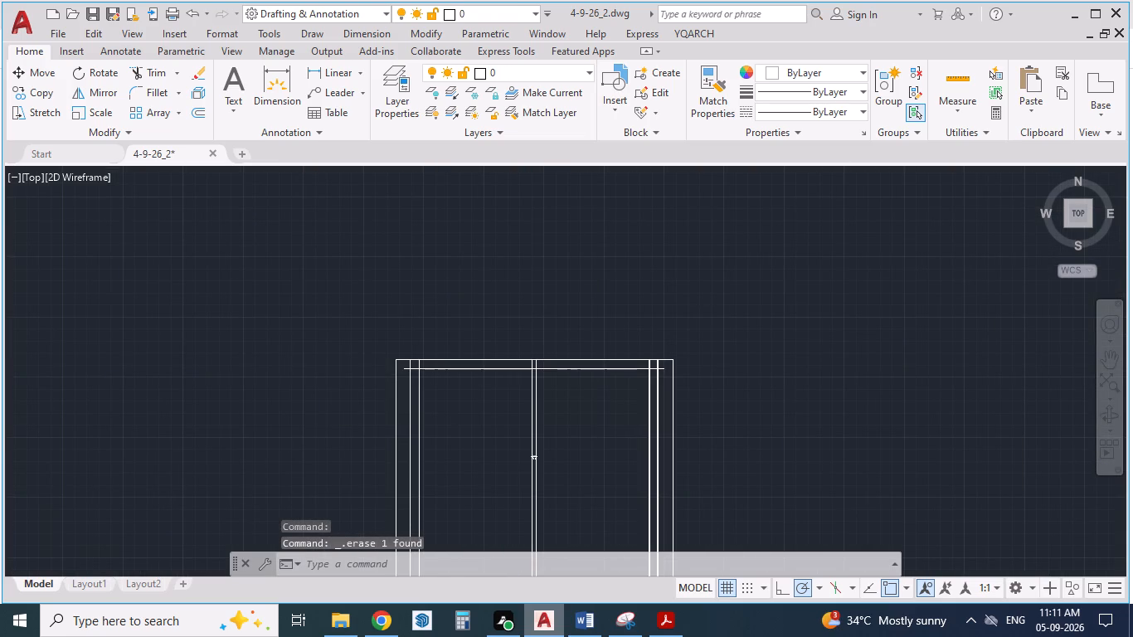
pyautogui.scroll(4, 675, 401)
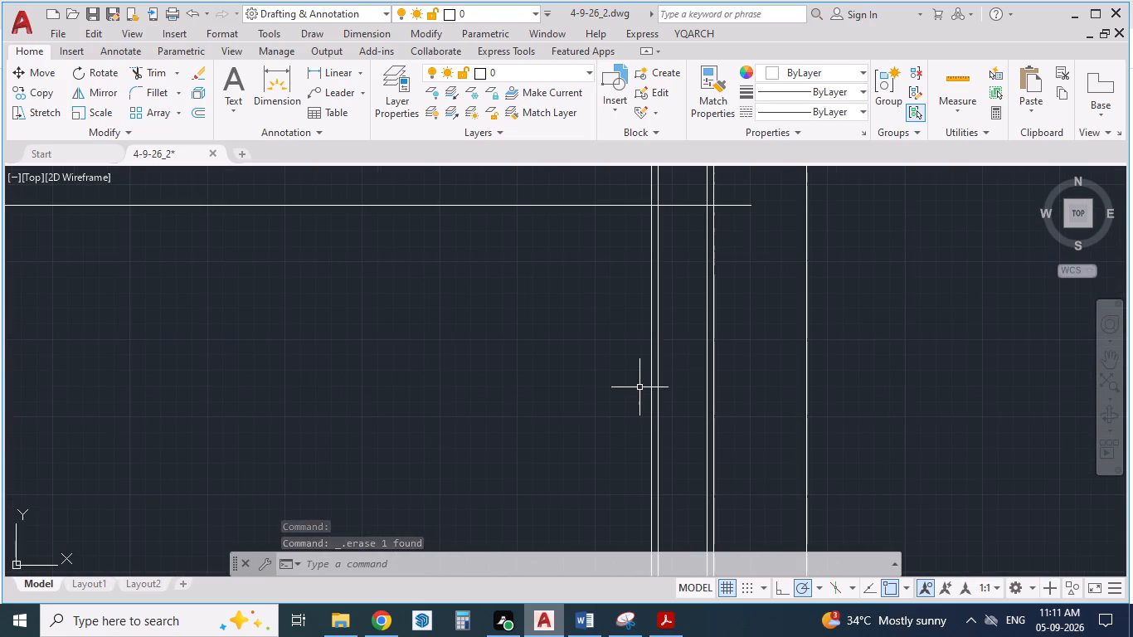
pyautogui.click(706, 380)
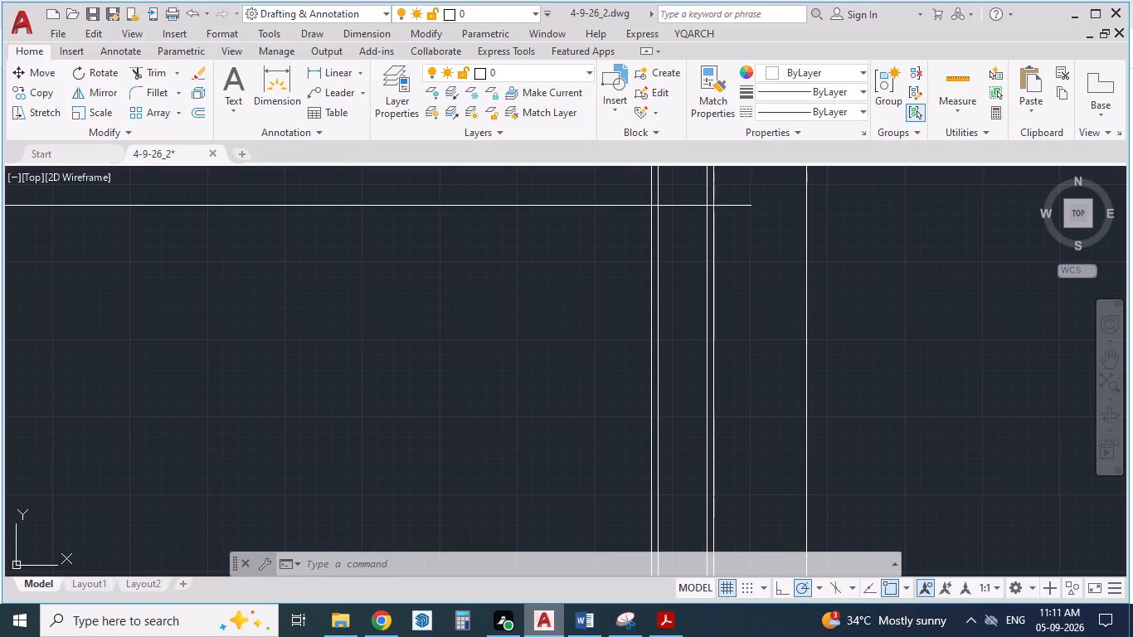
pyautogui.press('Delete')
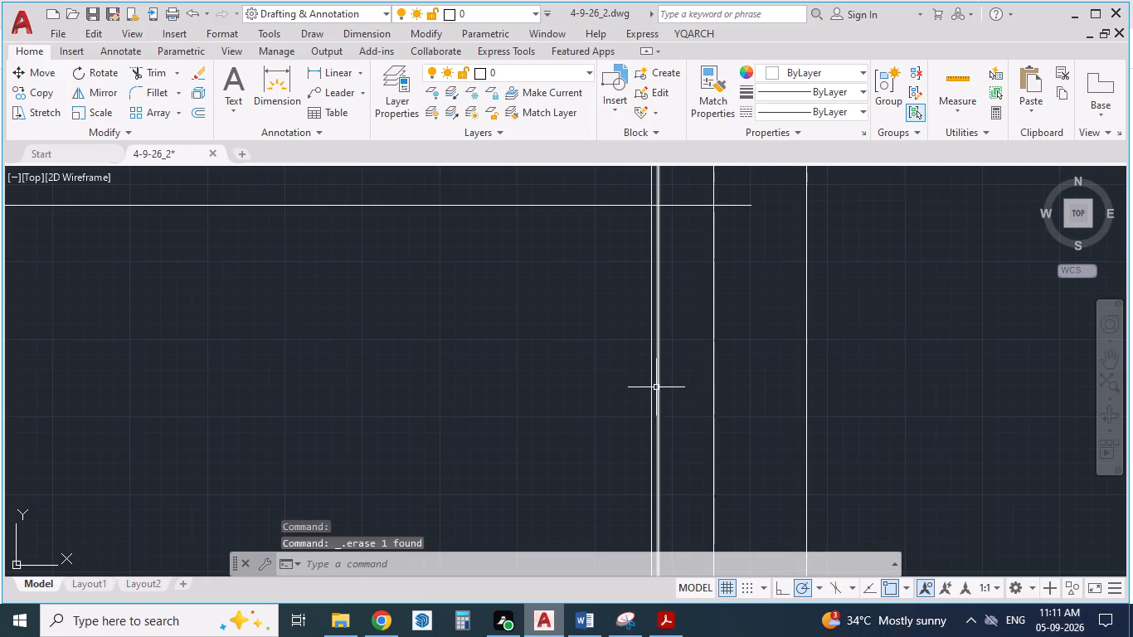
pyautogui.click(650, 387)
pyautogui.press('Delete')
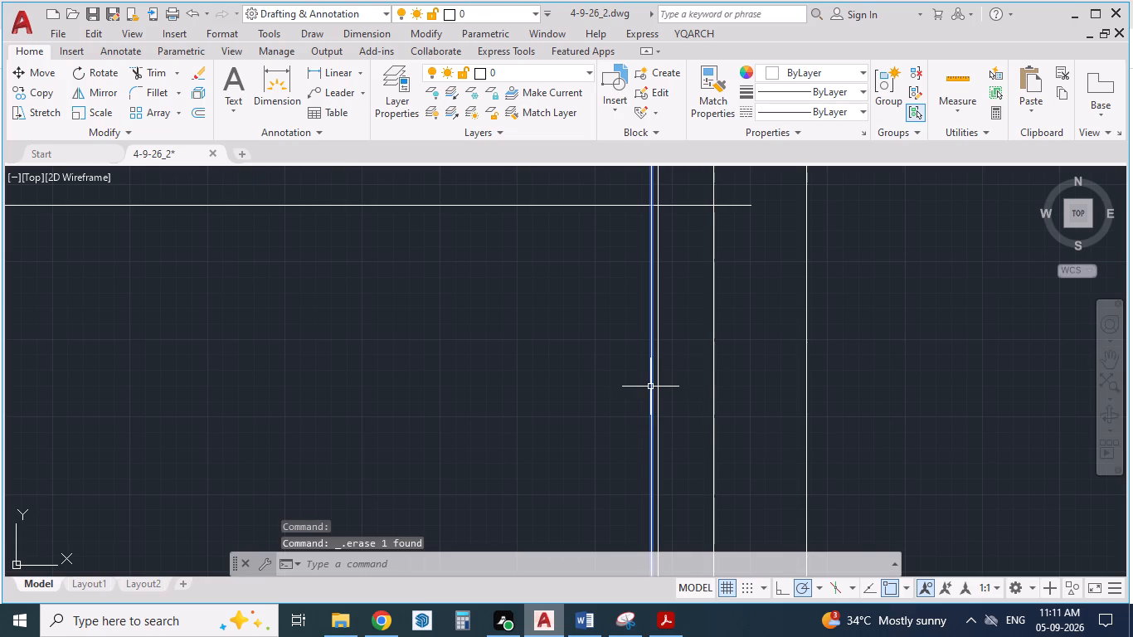
pyautogui.scroll(-2, 654, 384)
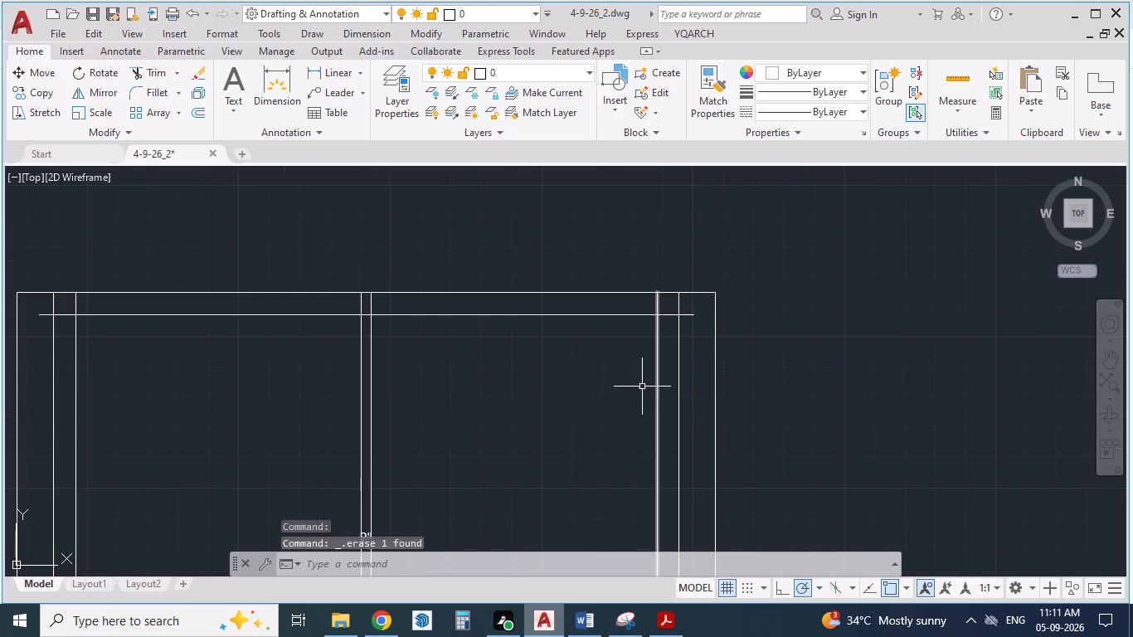
pyautogui.press('Escape')
pyautogui.press('Escape')
# Extend both ends of the inner top and bottom horizontal wall lines to the outer side boundary lines.
pyautogui.write('EX')
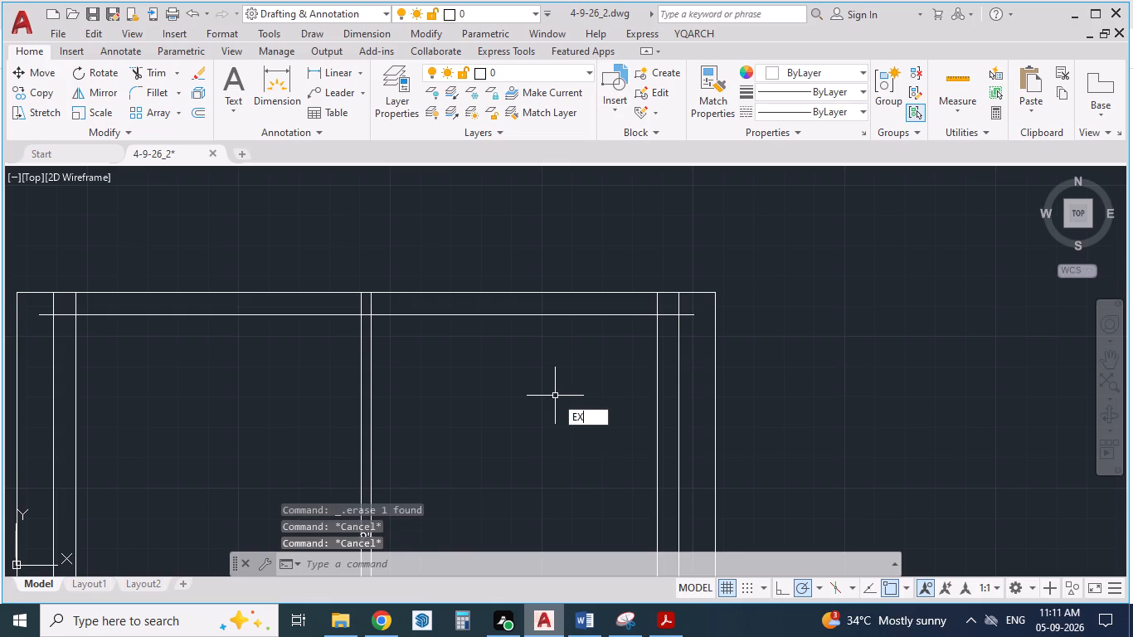
pyautogui.press('Return')
pyautogui.scroll(1, 584, 304)
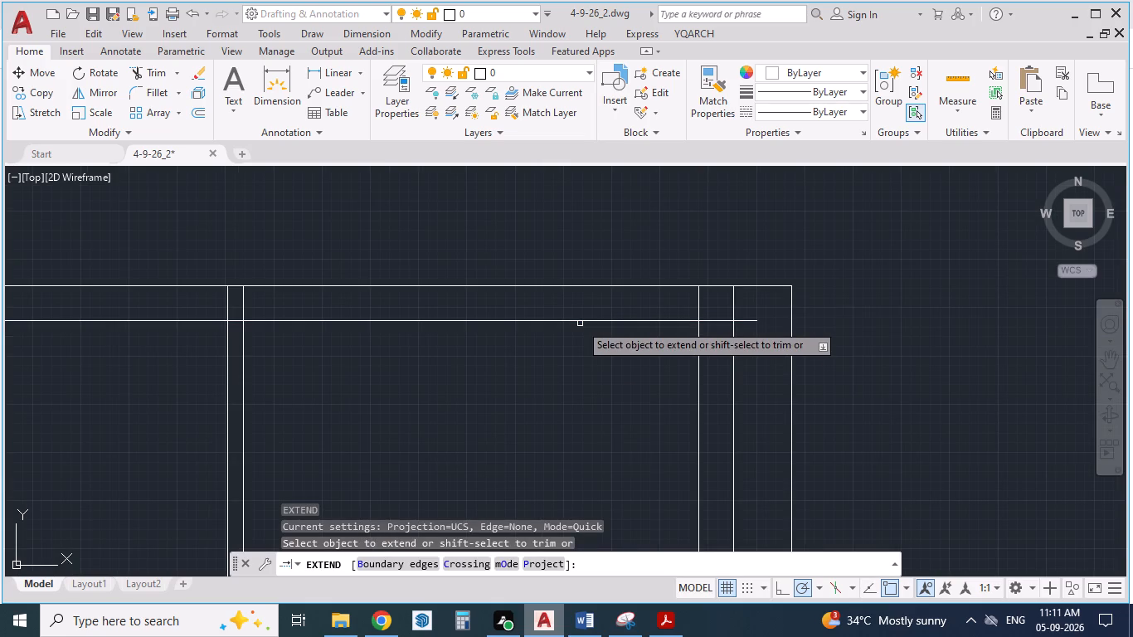
pyautogui.click(578, 319)
pyautogui.scroll(-2, 644, 329)
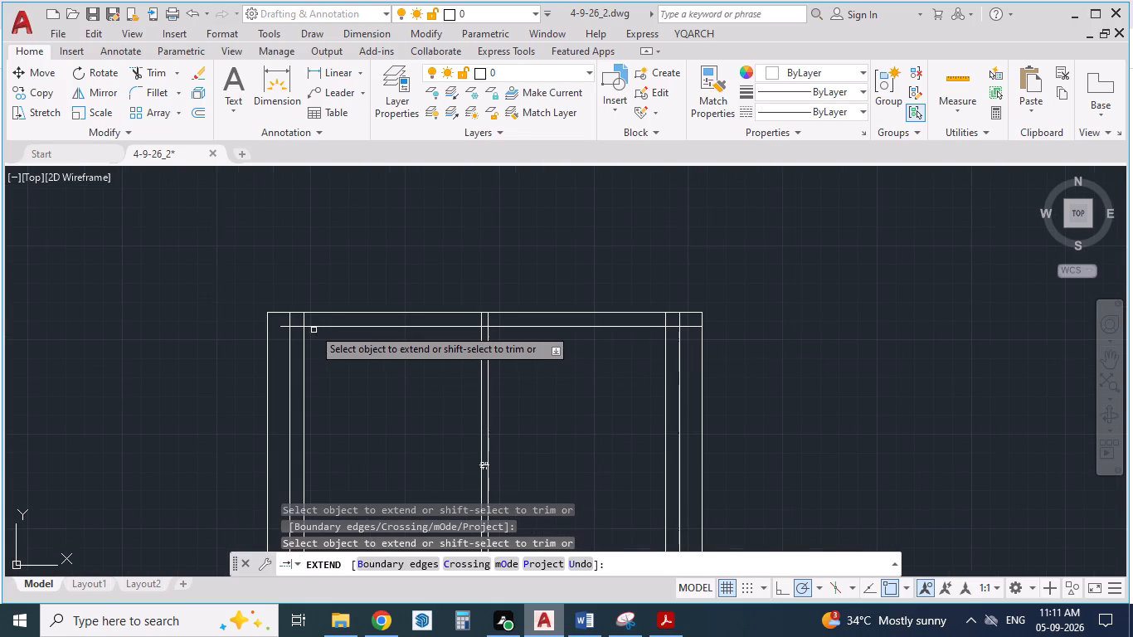
pyautogui.click(313, 328)
pyautogui.scroll(-3, 439, 292)
pyautogui.scroll(4, 396, 425)
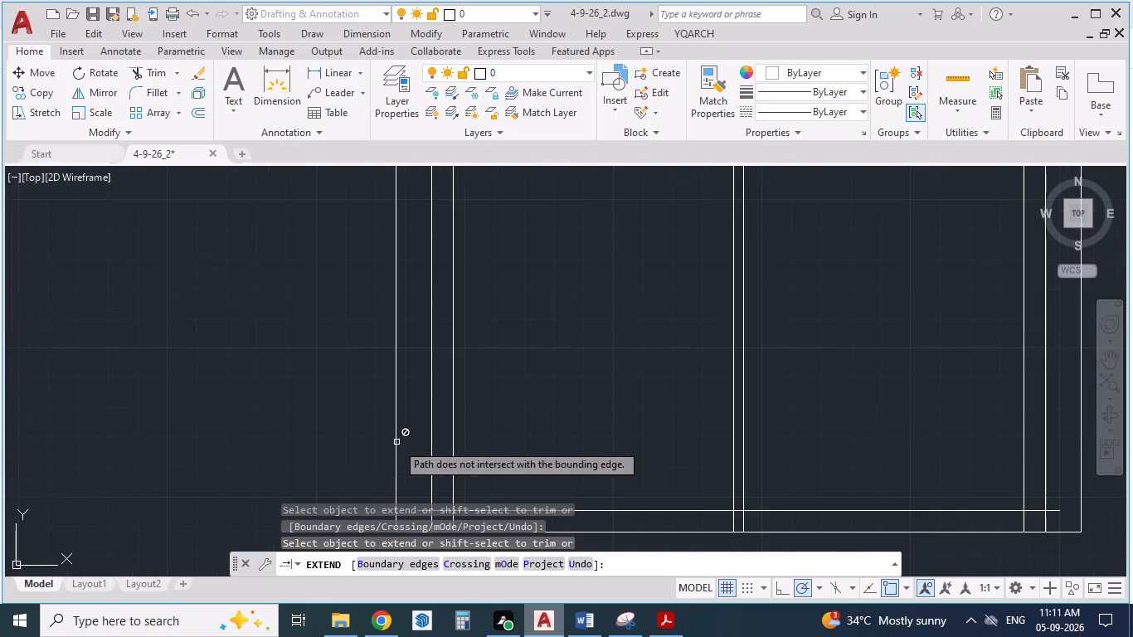
pyautogui.scroll(-1, 511, 387)
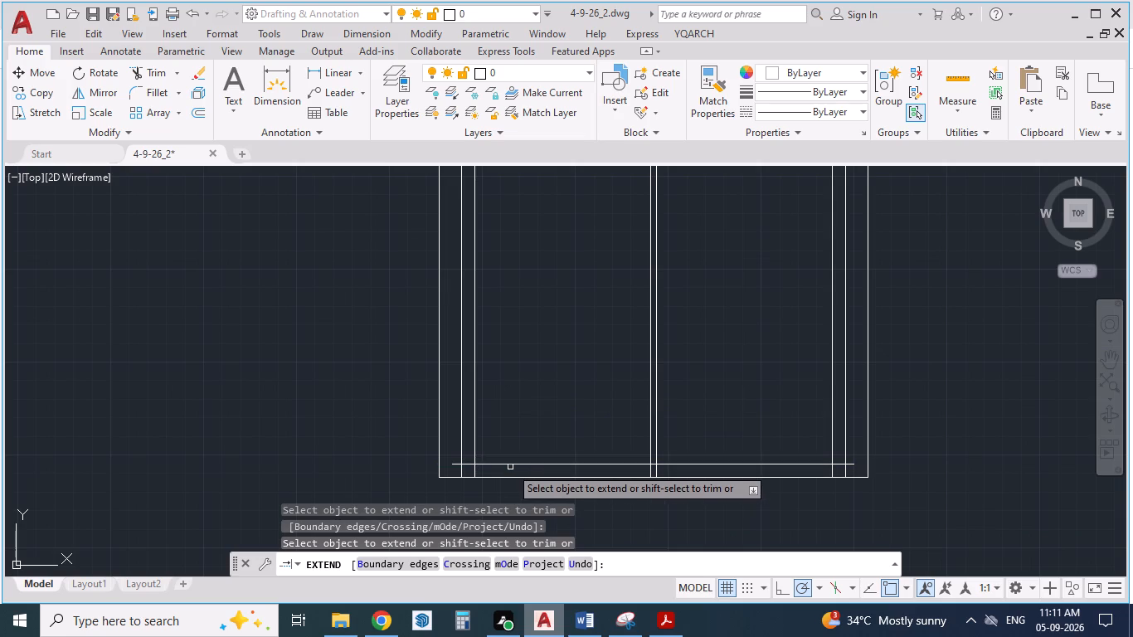
pyautogui.click(504, 464)
pyautogui.click(698, 464)
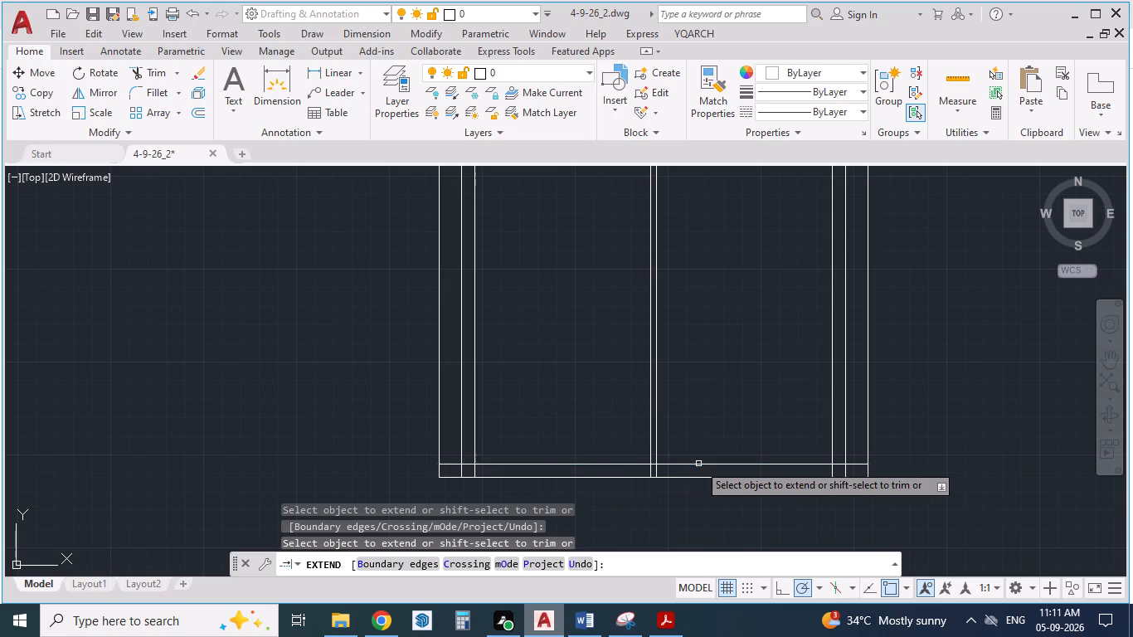
pyautogui.scroll(-2, 546, 469)
pyautogui.press('Escape')
pyautogui.press('Escape')
# Delete the 2" aligned dimension between the central partition lines.
pyautogui.scroll(1, 526, 342)
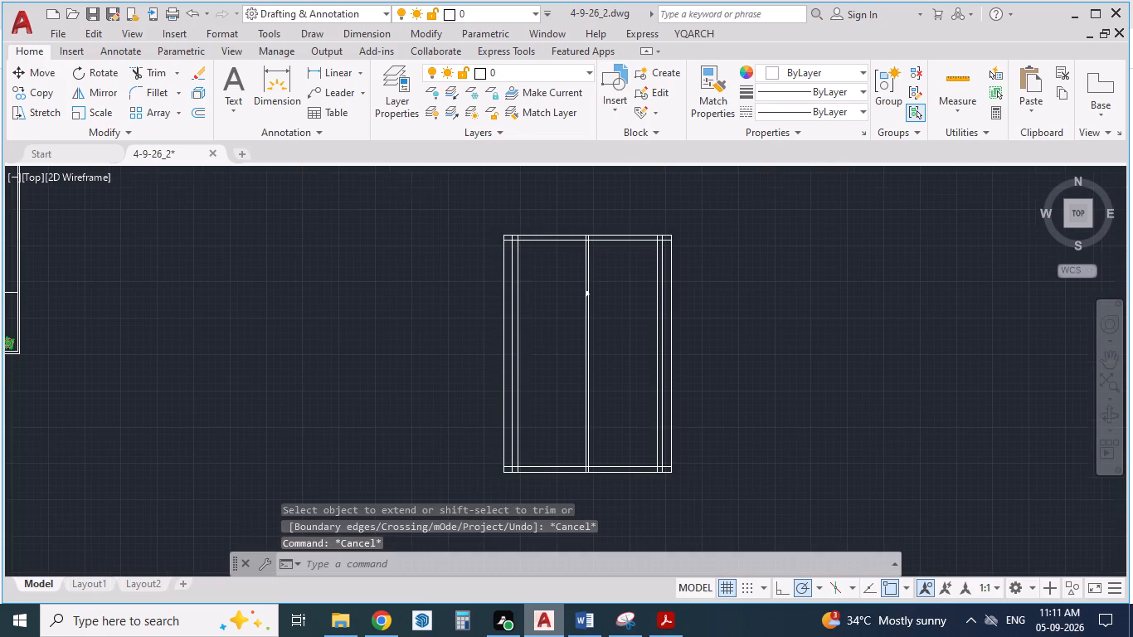
pyautogui.scroll(1, 526, 342)
pyautogui.scroll(-2, 517, 353)
pyautogui.scroll(2, 579, 247)
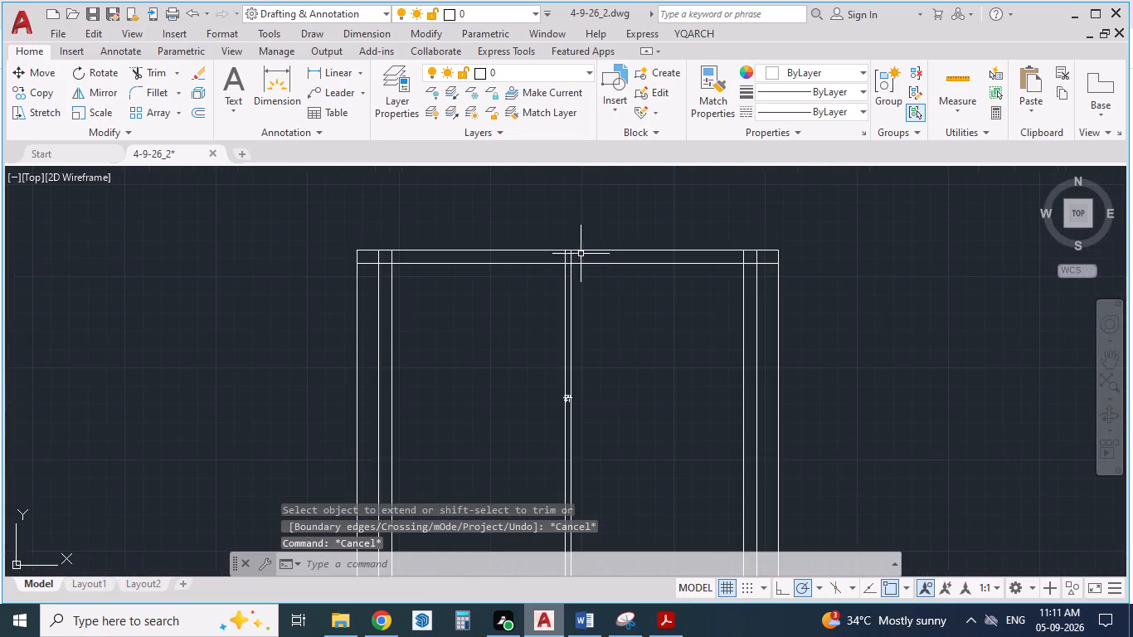
pyautogui.scroll(3, 588, 398)
pyautogui.scroll(2, 491, 422)
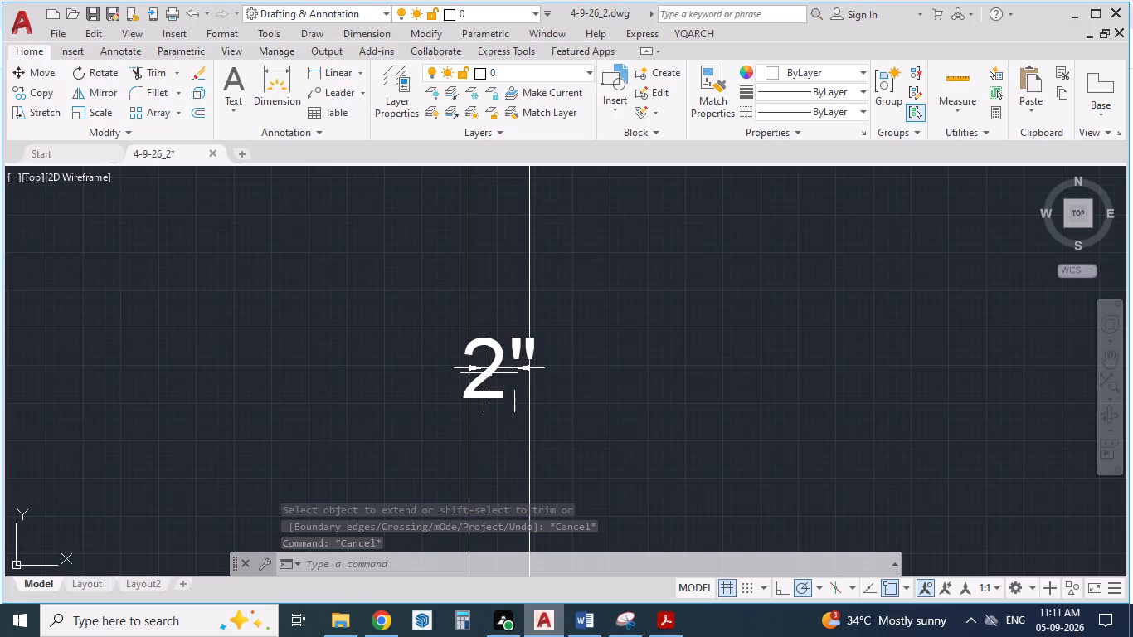
pyautogui.click(489, 370)
pyautogui.press('Delete')
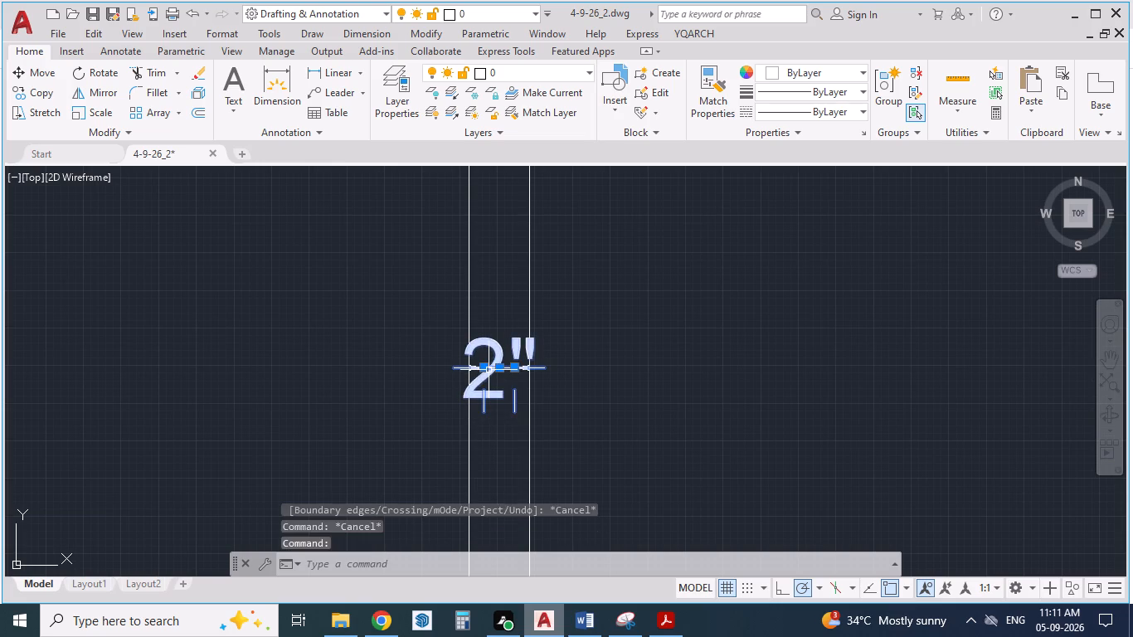
pyautogui.click(489, 370)
pyautogui.press('Escape')
pyautogui.press('Escape')
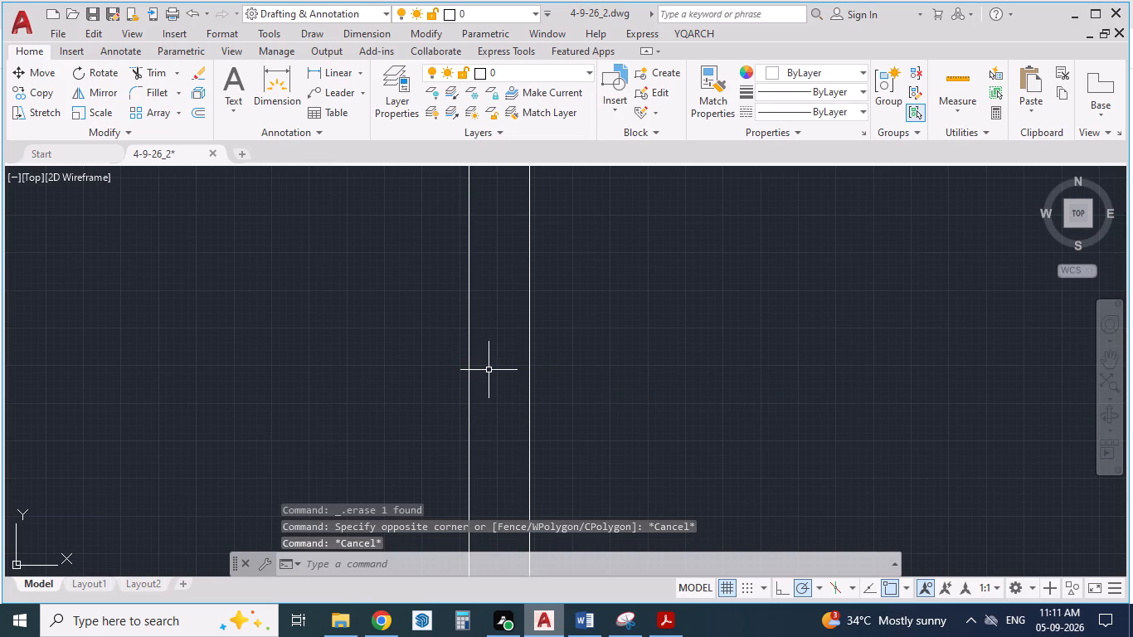
# Check the gap between the two central partition lines with an aligned dimension, without placing it.
pyautogui.write('DA')
pyautogui.press('Return')
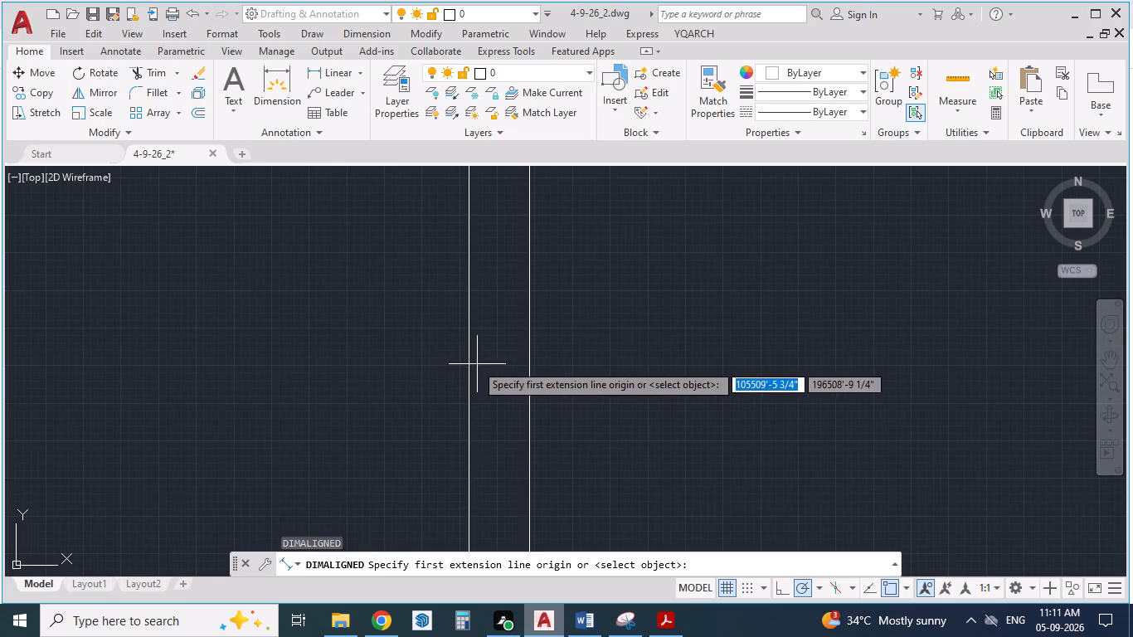
pyautogui.click(468, 362)
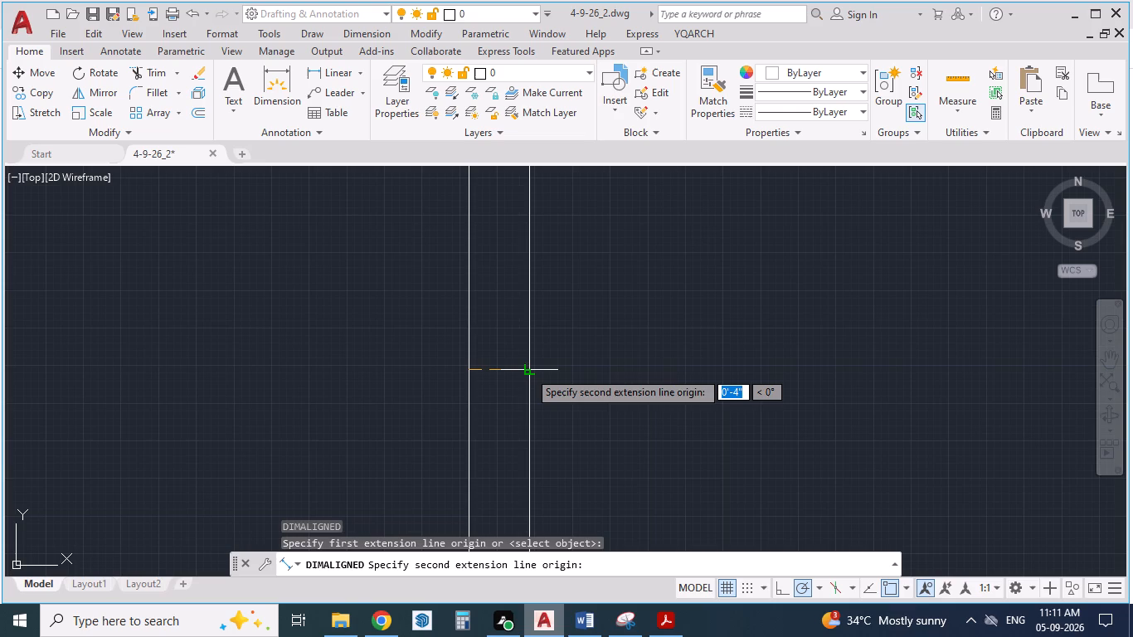
pyautogui.press('Return')
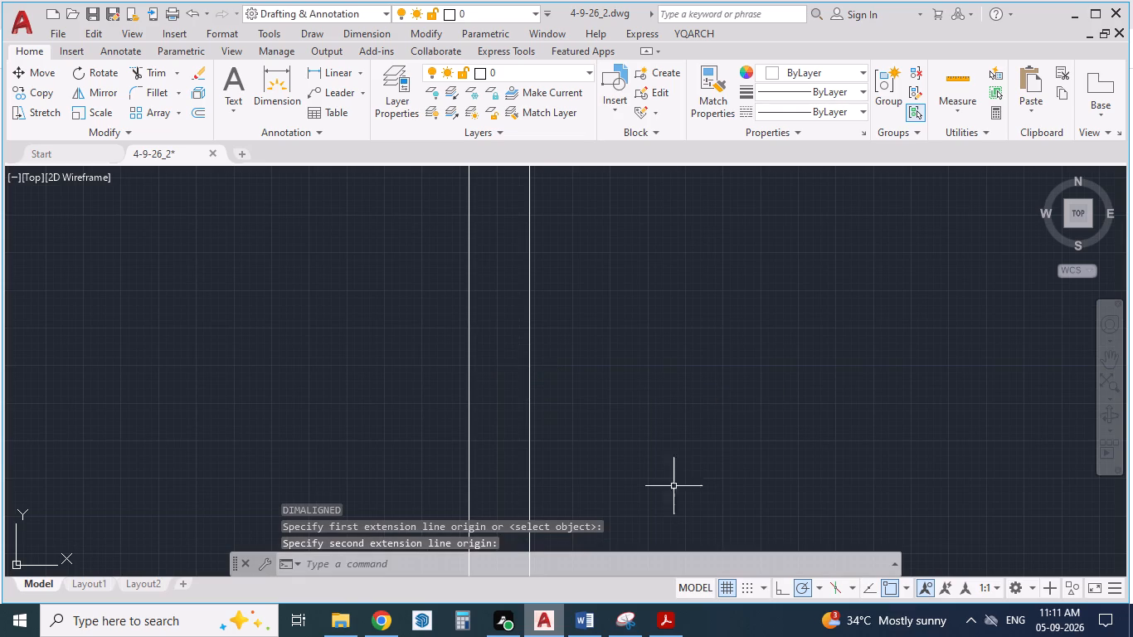
pyautogui.scroll(-2, 666, 460)
pyautogui.scroll(-5, 724, 367)
pyautogui.scroll(-1, 547, 429)
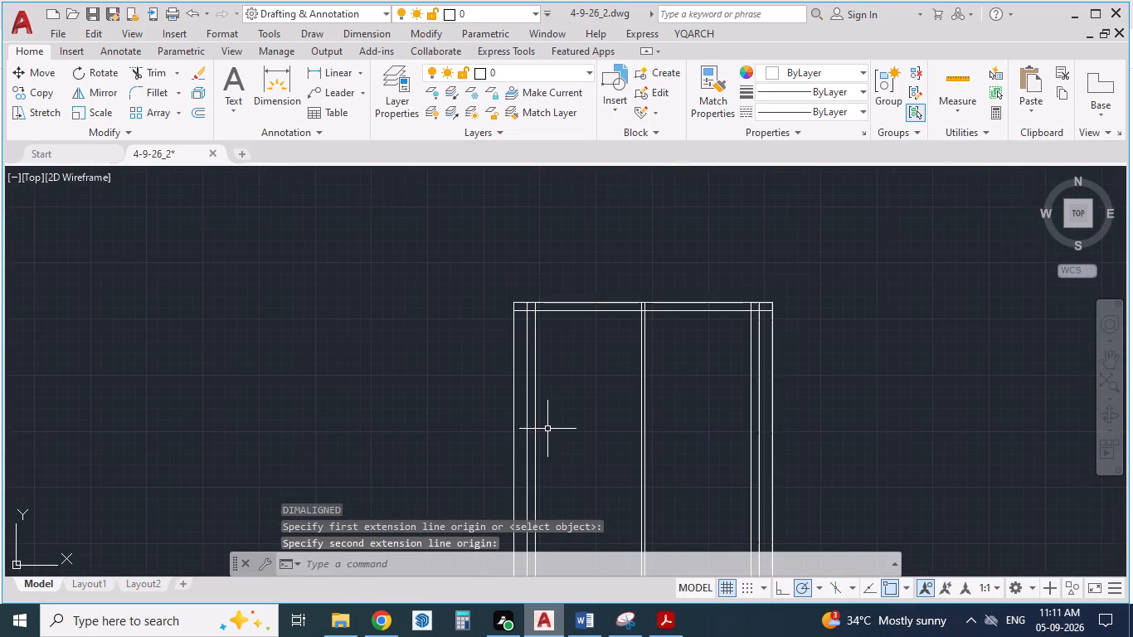
# Check the kitchen depth in the reference PDF and offset the inner top wall line 12'3" downward into the house.
pyautogui.scroll(1, 601, 414)
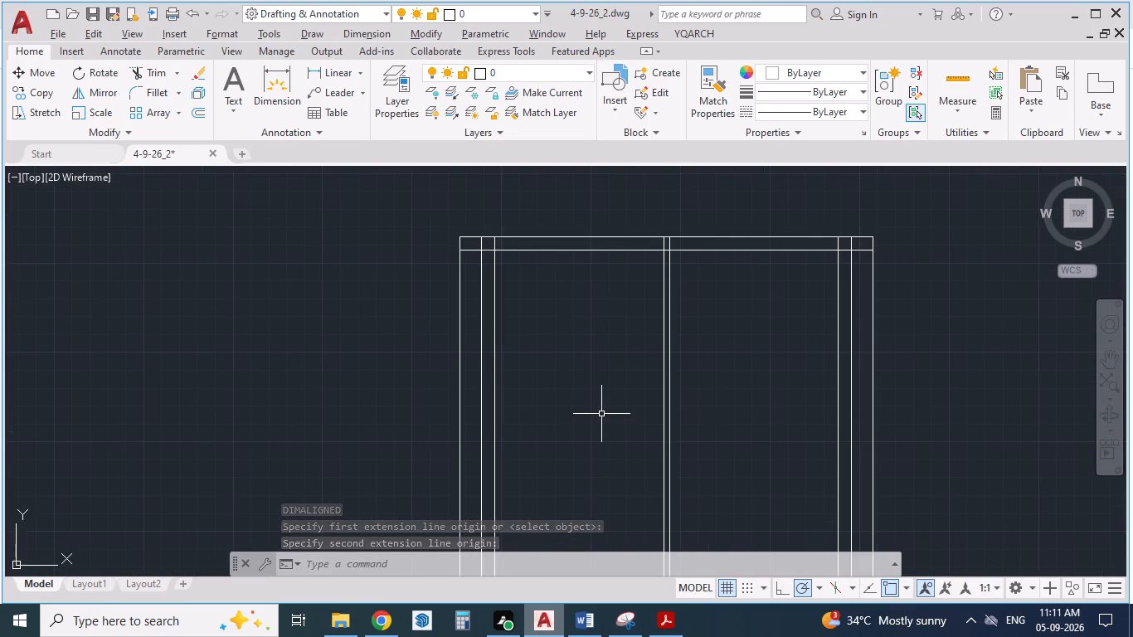
pyautogui.hotkey('alt', 'Tab')
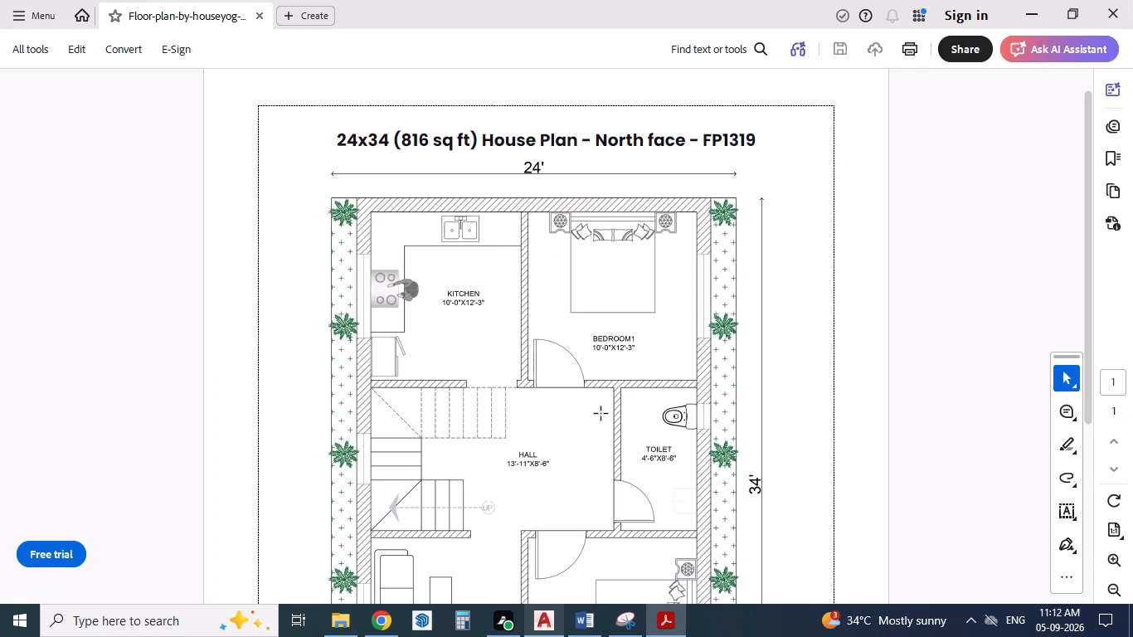
pyautogui.hotkey('alt', 'Tab')
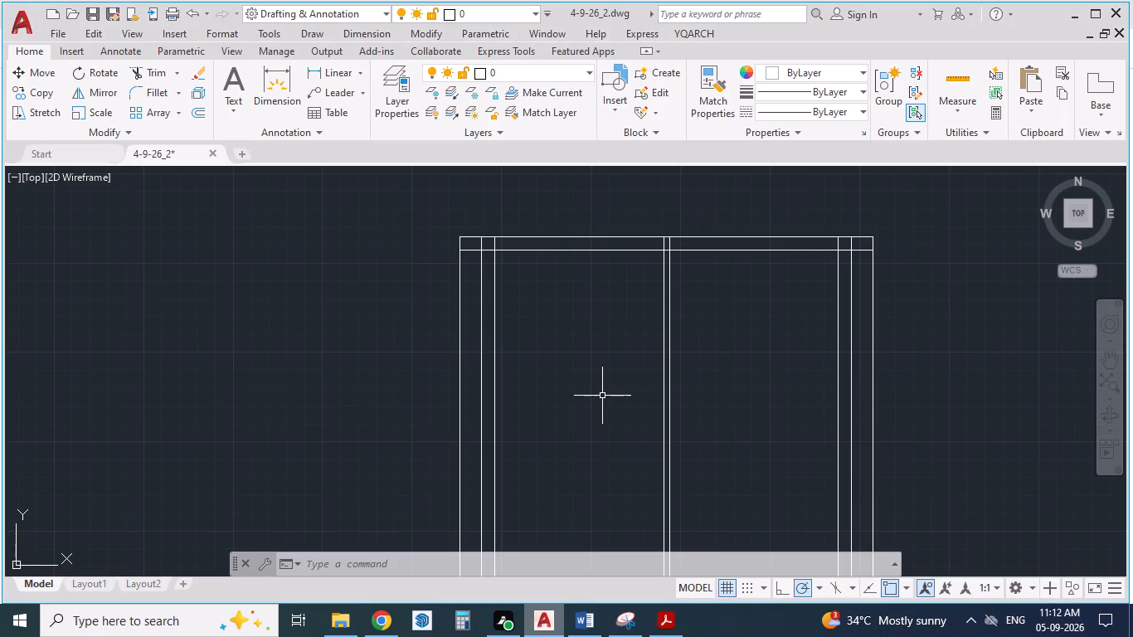
pyautogui.press('o')
pyautogui.press('Return')
pyautogui.write('12')
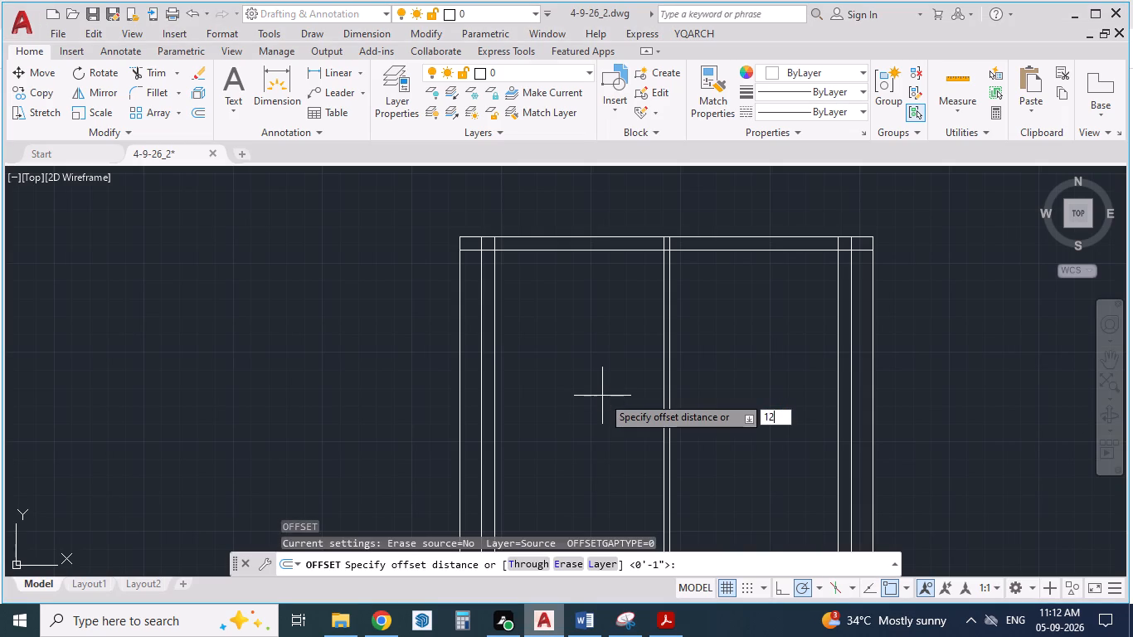
pyautogui.write("'3")
pyautogui.hotkey('shift', '"')
pyautogui.press('Return')
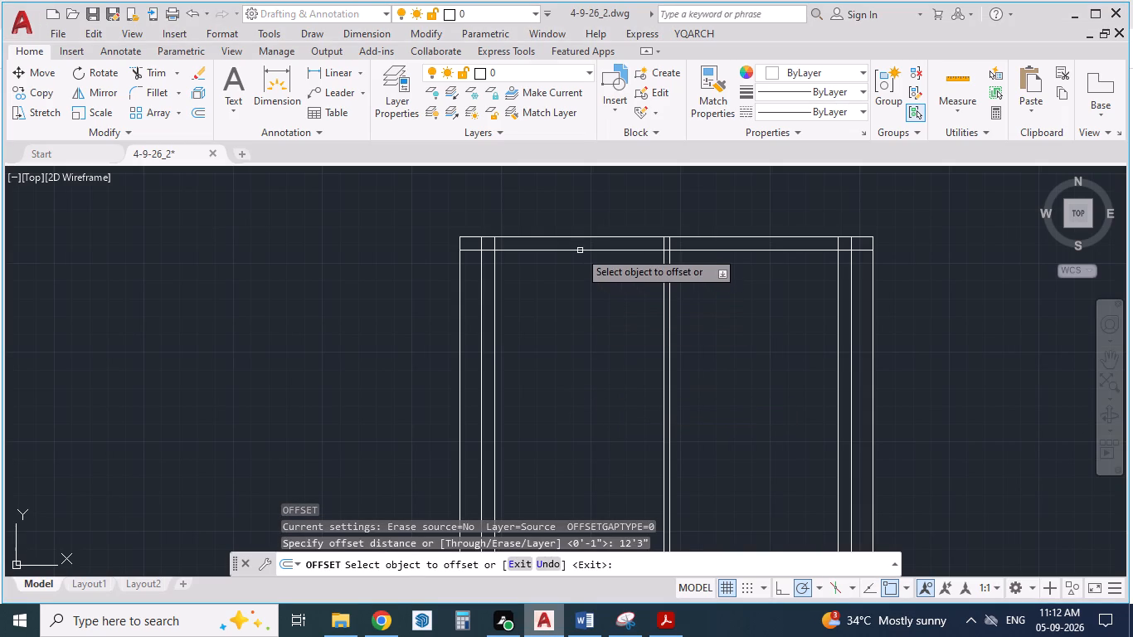
pyautogui.click(576, 250)
pyautogui.click(575, 376)
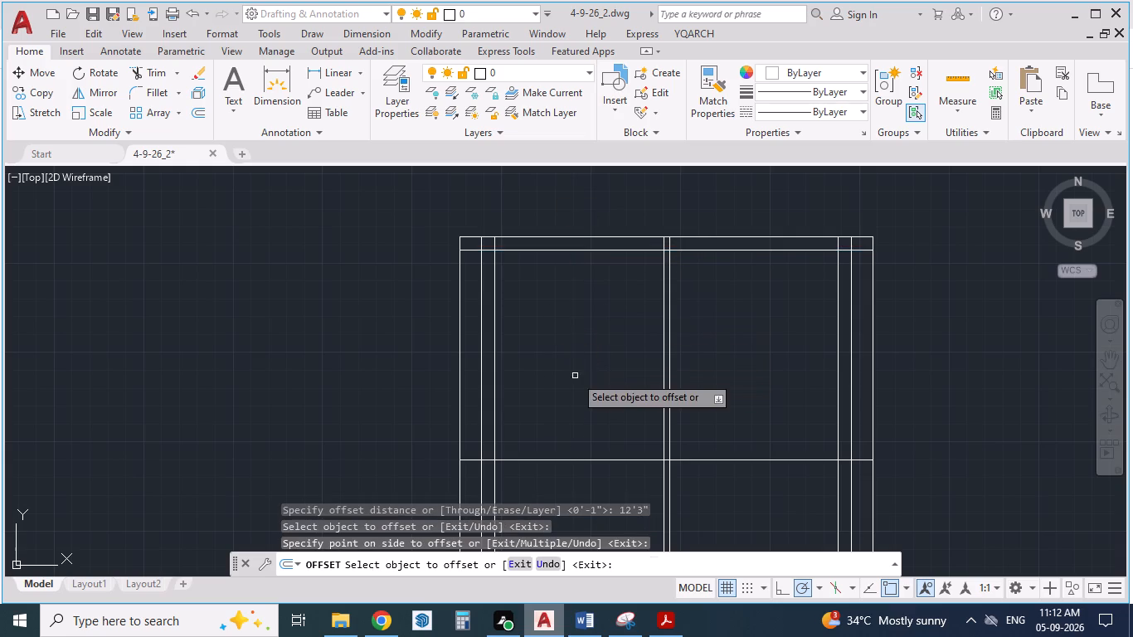
# Check the Bedroom2 depth in the reference PDF and offset the inner bottom wall line 10' upward into the house.
pyautogui.scroll(-3, 571, 371)
pyautogui.scroll(2, 555, 448)
pyautogui.hotkey('alt', 'Tab')
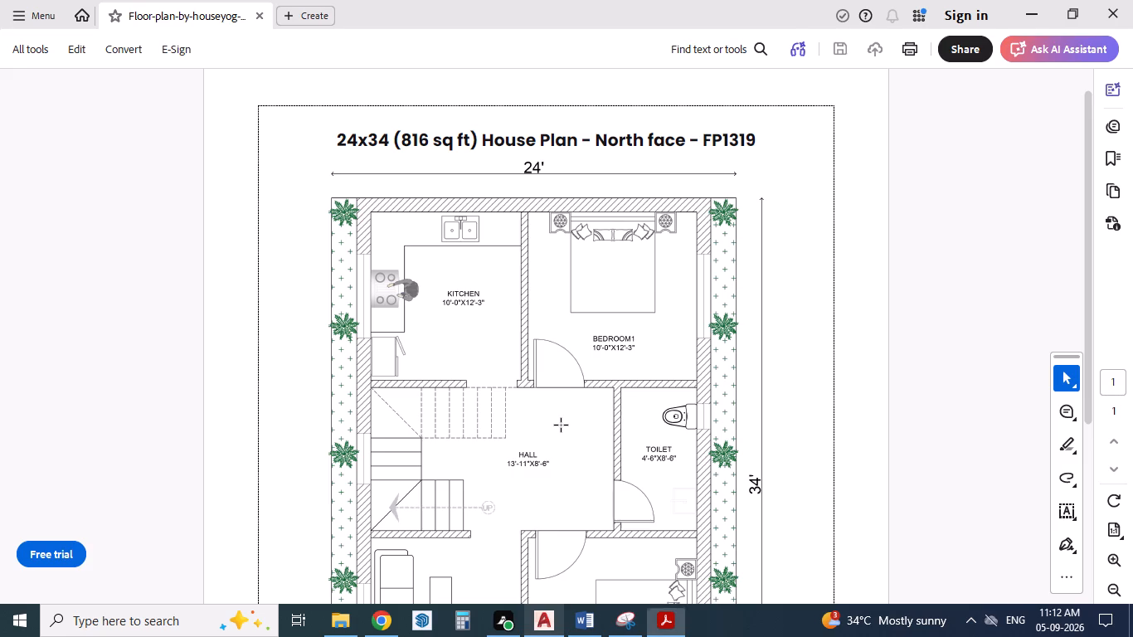
pyautogui.scroll(-3, 558, 338)
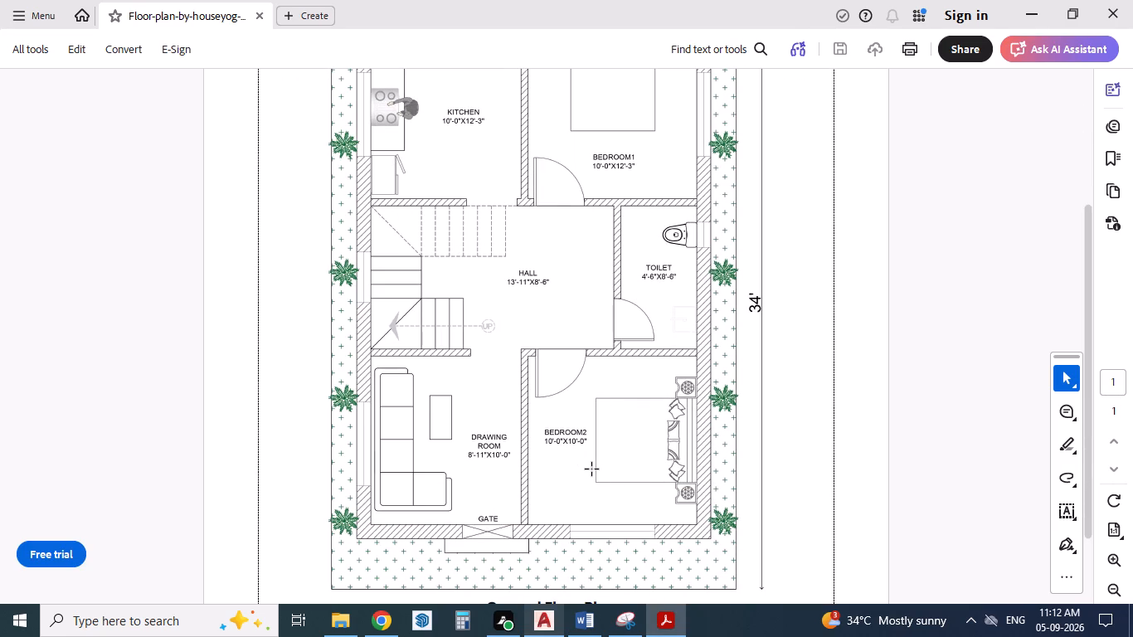
pyautogui.hotkey('alt', 'Tab')
pyautogui.scroll(-1, 584, 449)
pyautogui.scroll(1, 647, 490)
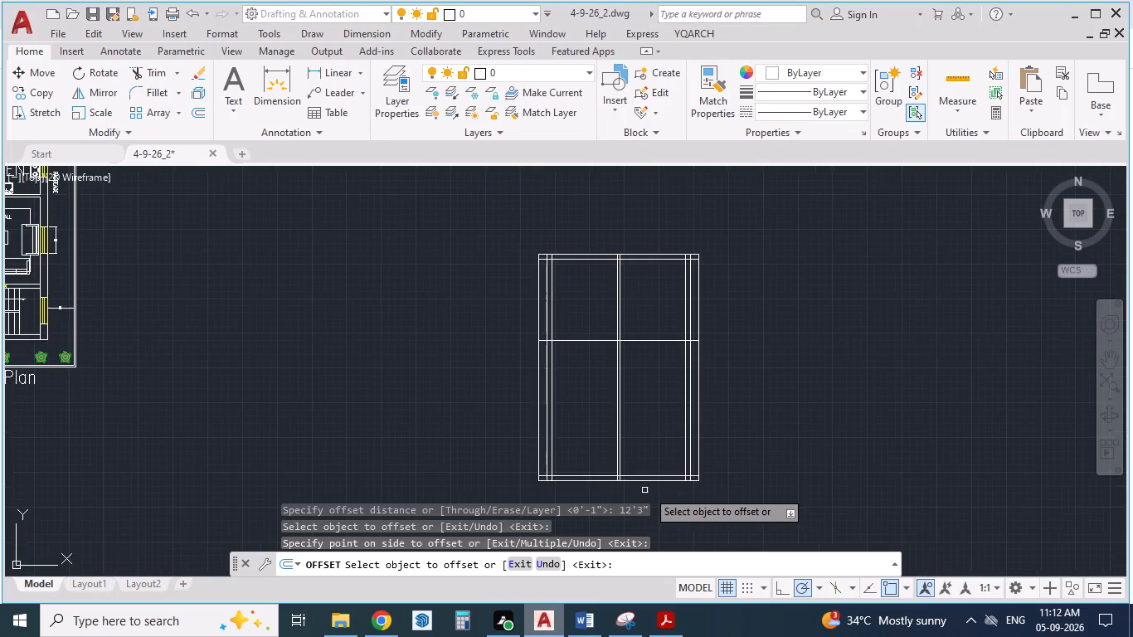
pyautogui.scroll(2, 647, 490)
pyautogui.scroll(-1, 647, 490)
pyautogui.click(643, 453)
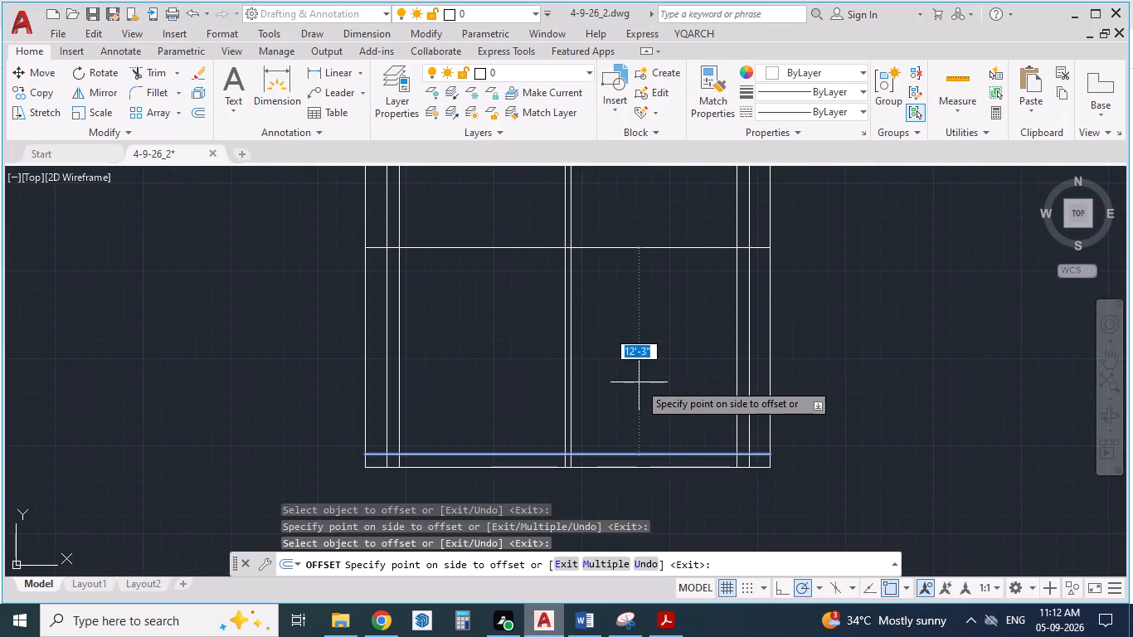
pyautogui.write("10'")
pyautogui.press('Return')
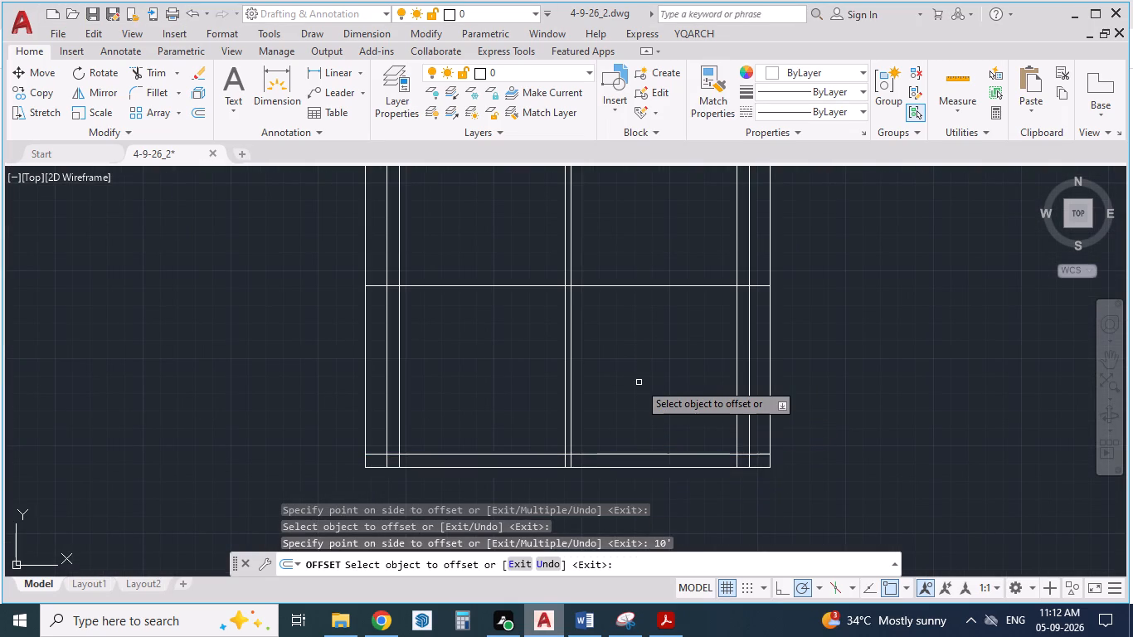
pyautogui.click(639, 382)
# Switch to the reference PDF and examine the walls and room sizes around the hall and toilet.
pyautogui.scroll(-2, 639, 382)
pyautogui.hotkey('alt', 'Tab')
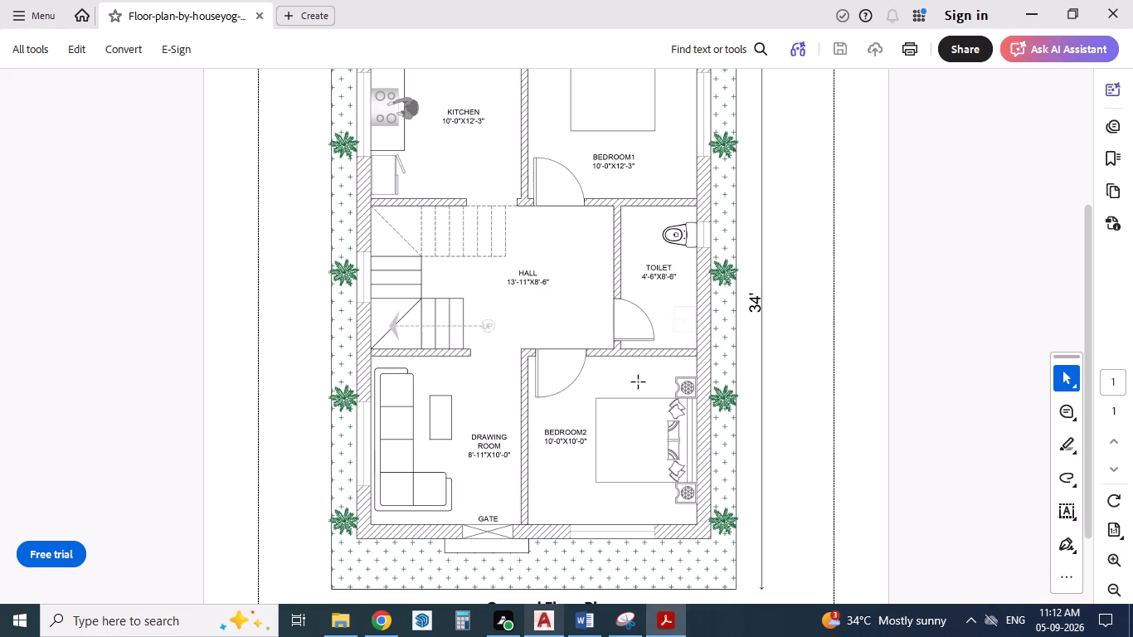
pyautogui.scroll(1, 639, 382)
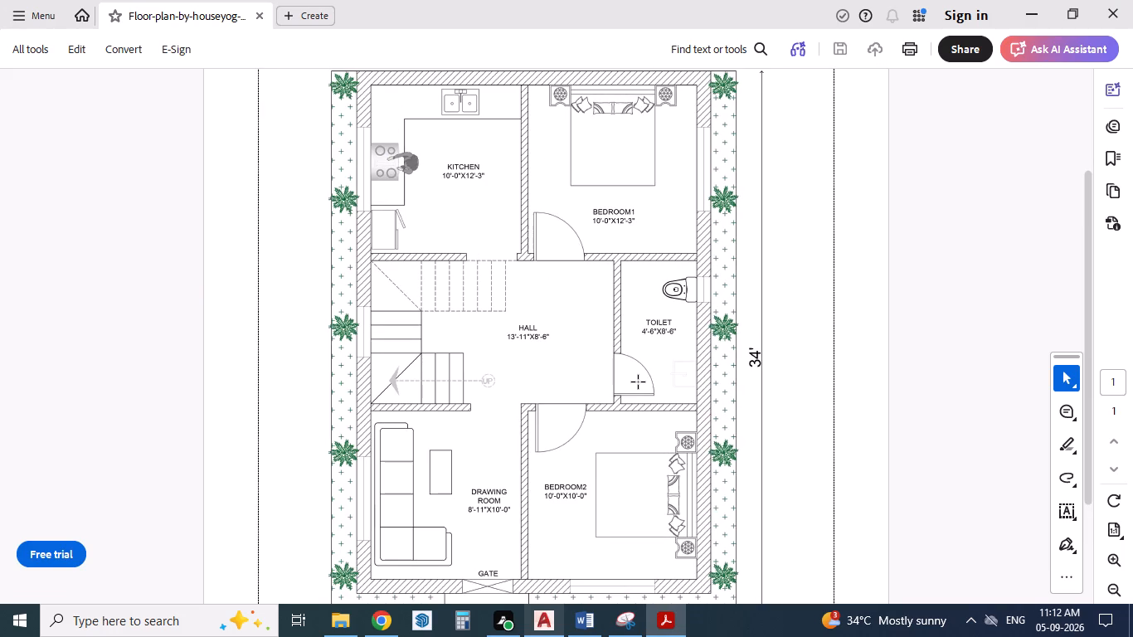
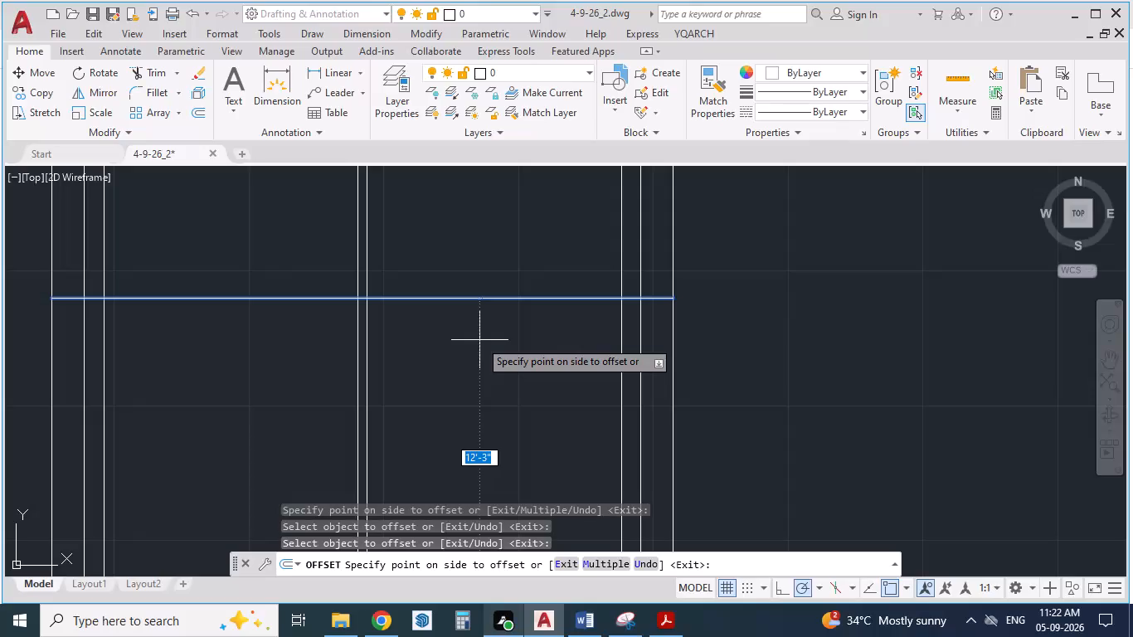
# Offset the horizontal line below the kitchen 4.5" downward into the house to form the second face of the partition wall.
pyautogui.press('4')
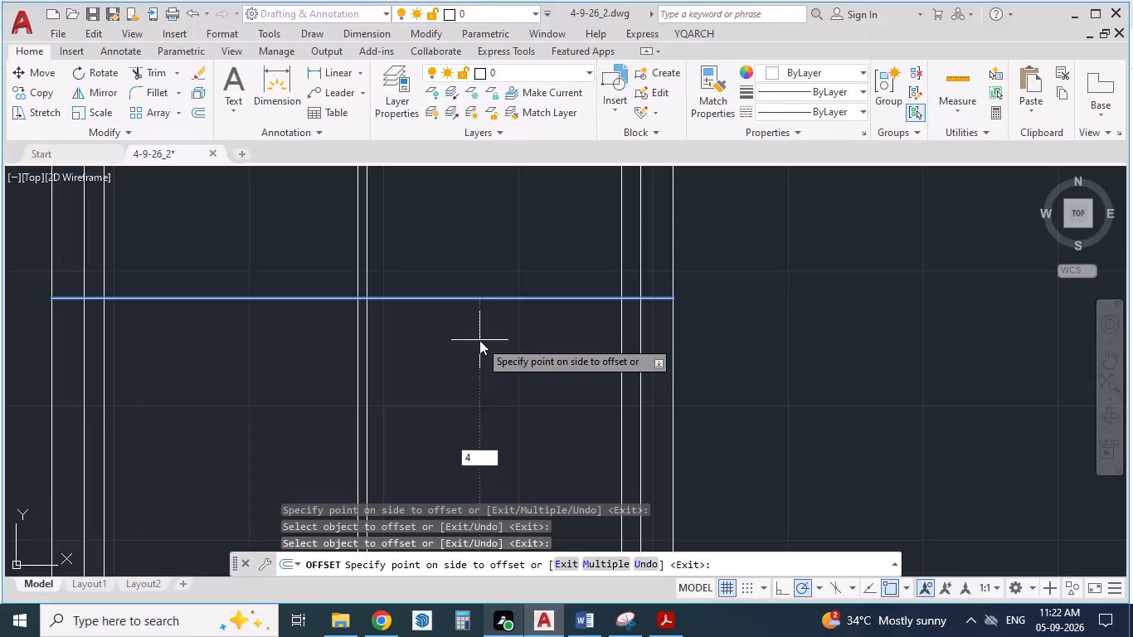
pyautogui.write('.5"')
pyautogui.press('Return')
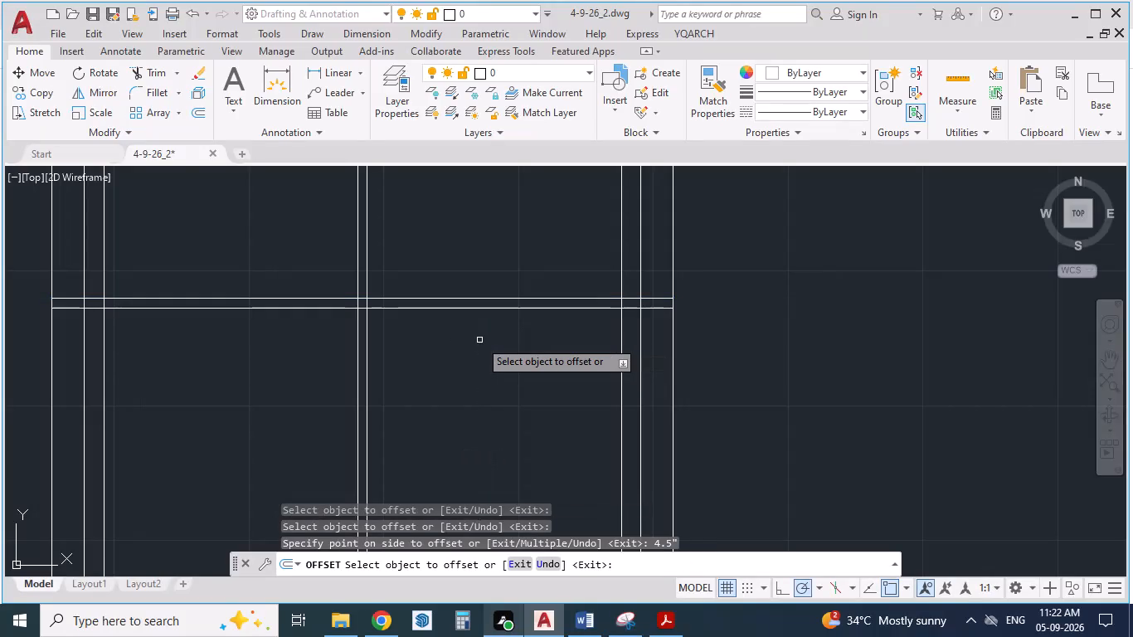
pyautogui.click(479, 340)
pyautogui.scroll(-2, 479, 340)
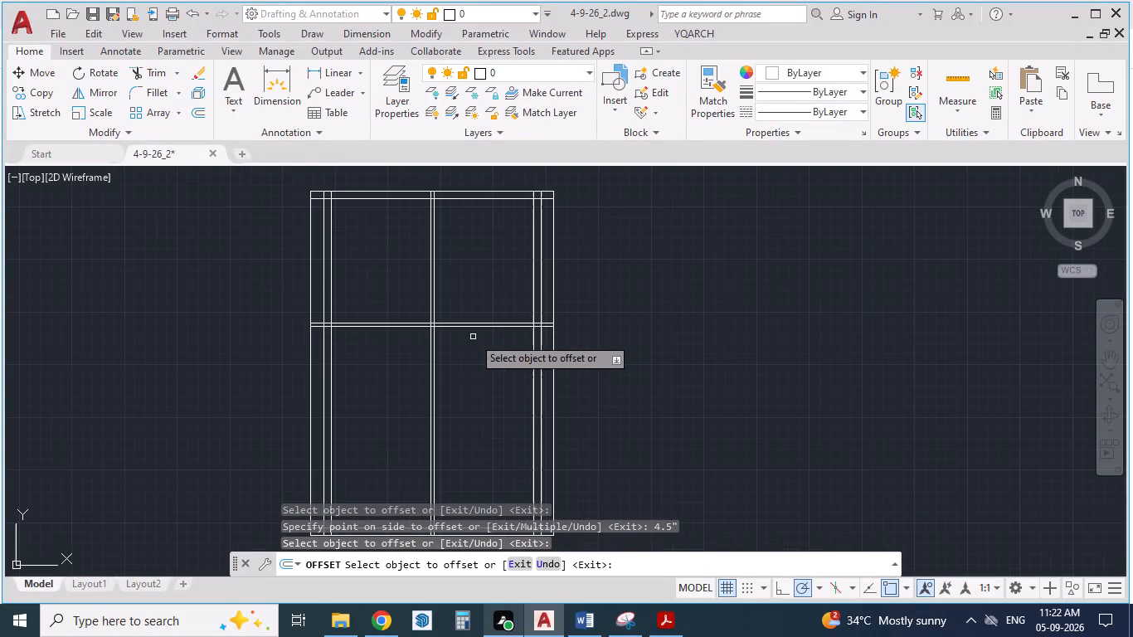
pyautogui.scroll(1, 455, 419)
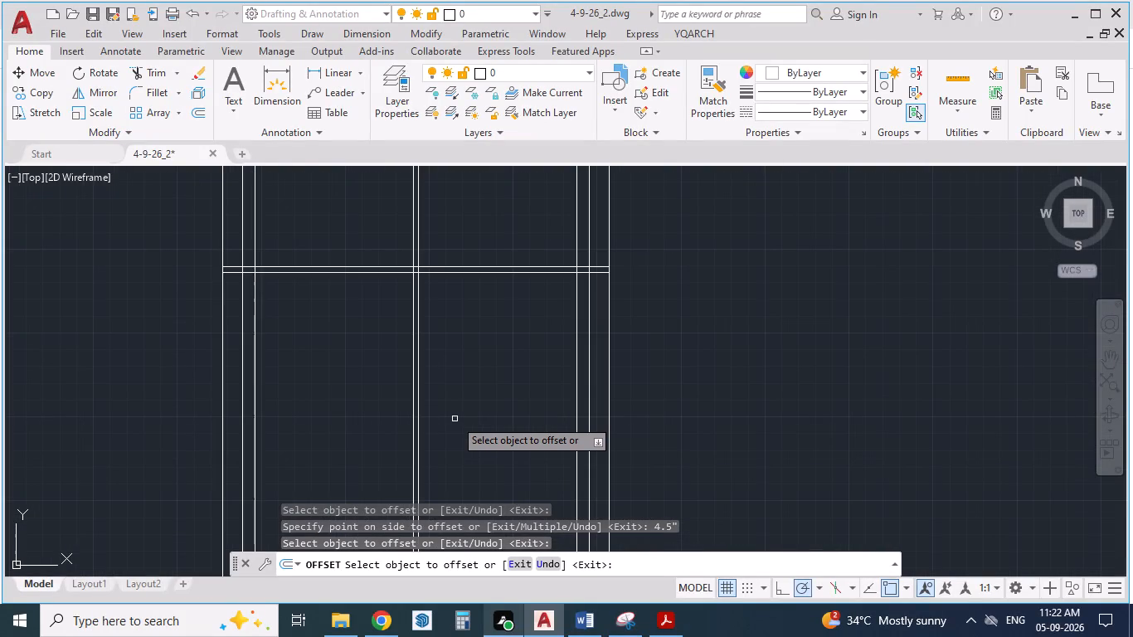
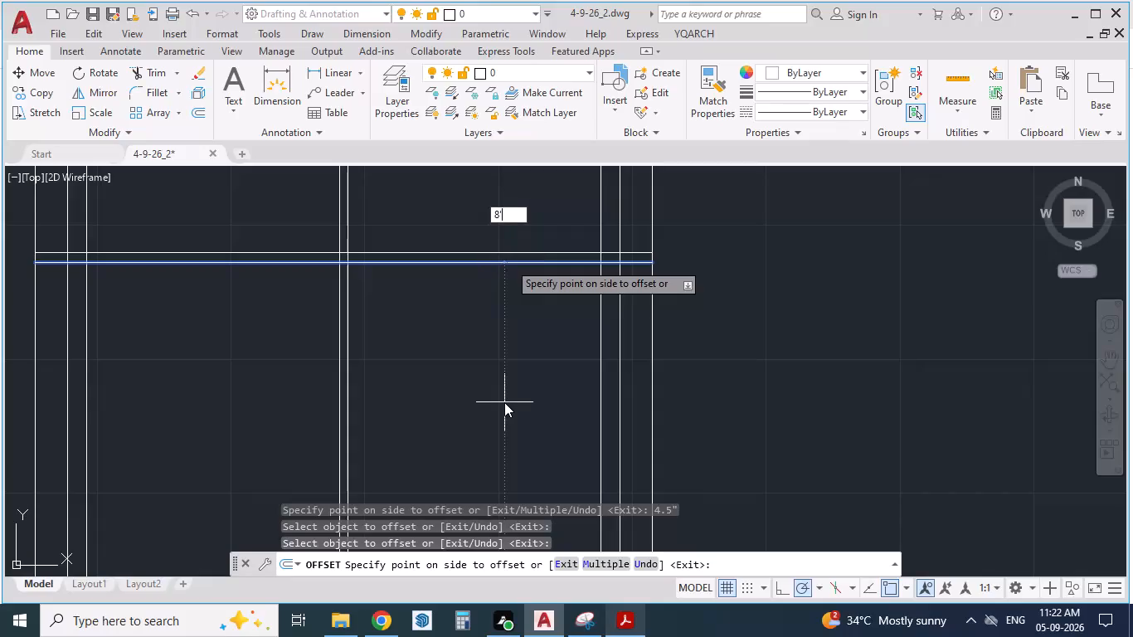
# Offset the lower face of the partition below the kitchen 8'6" downward to set the hall's depth.
pyautogui.write('6"')
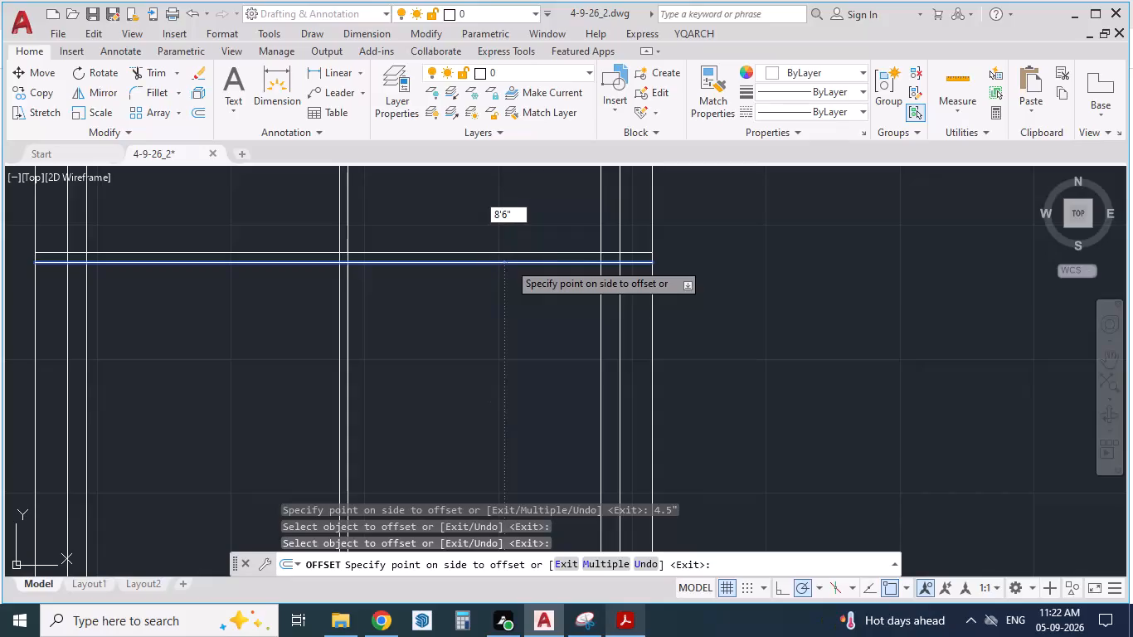
pyautogui.keyDown('shift'); pyautogui.scroll(-1, 504, 402); pyautogui.keyUp('shift')
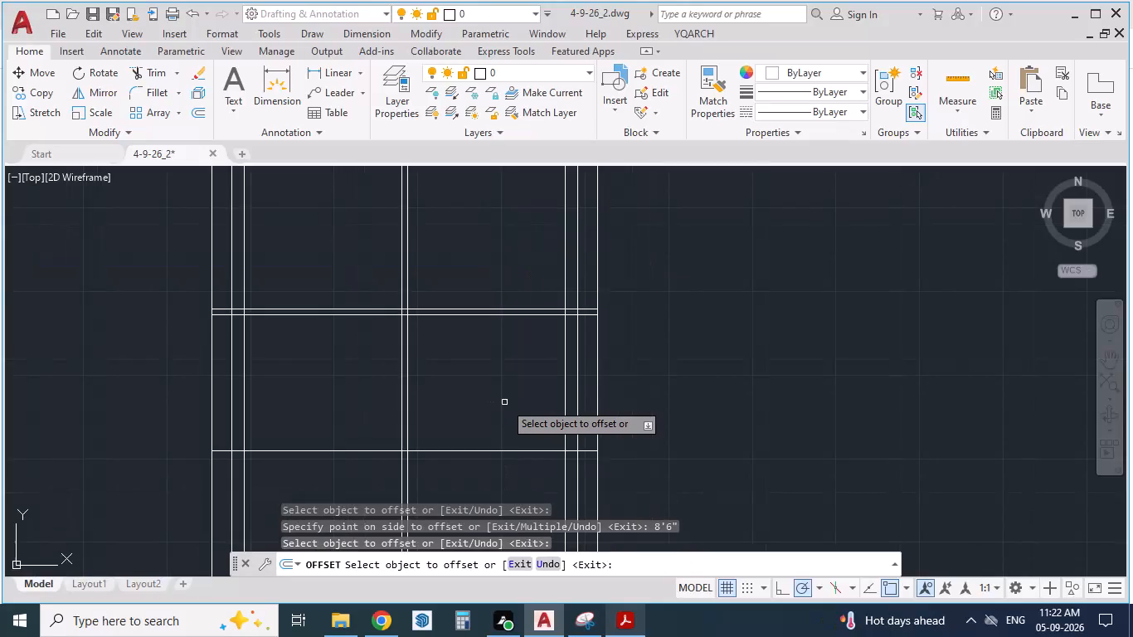
# Check the reference plan and offset the hall's lower line 4.5" downward to form the second face of that partition.
pyautogui.keyDown('shift'); pyautogui.scroll(-2, 486, 354); pyautogui.keyUp('shift')
pyautogui.keyDown('shift'); pyautogui.scroll(2, 490, 377); pyautogui.keyUp('shift')
pyautogui.hotkey('alt', 'Tab')
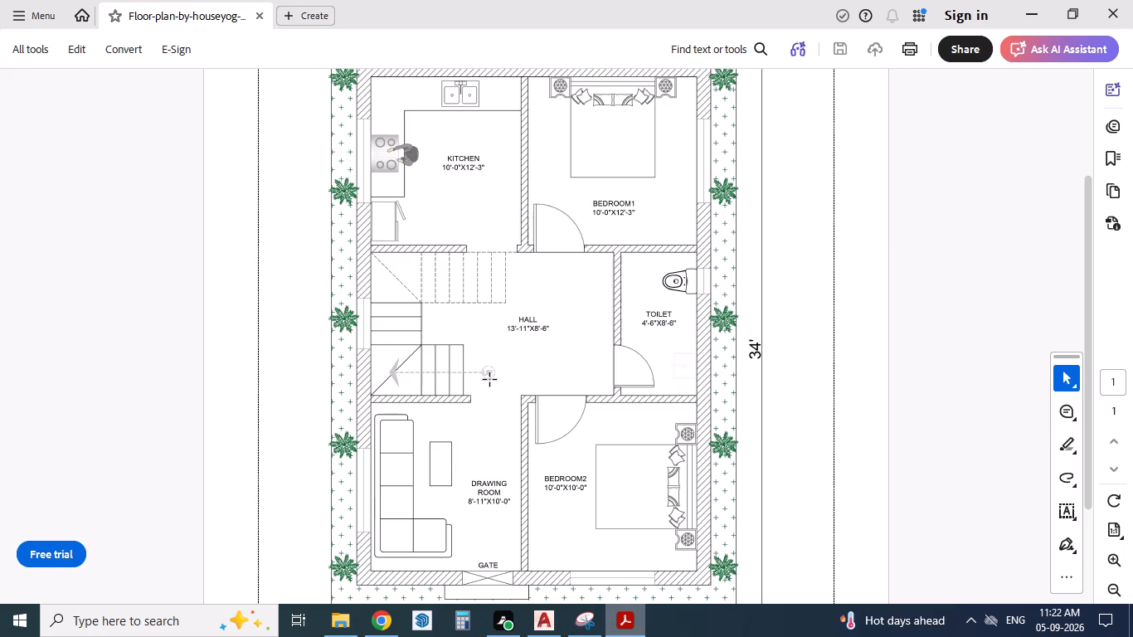
pyautogui.hotkey('alt', 'Tab')
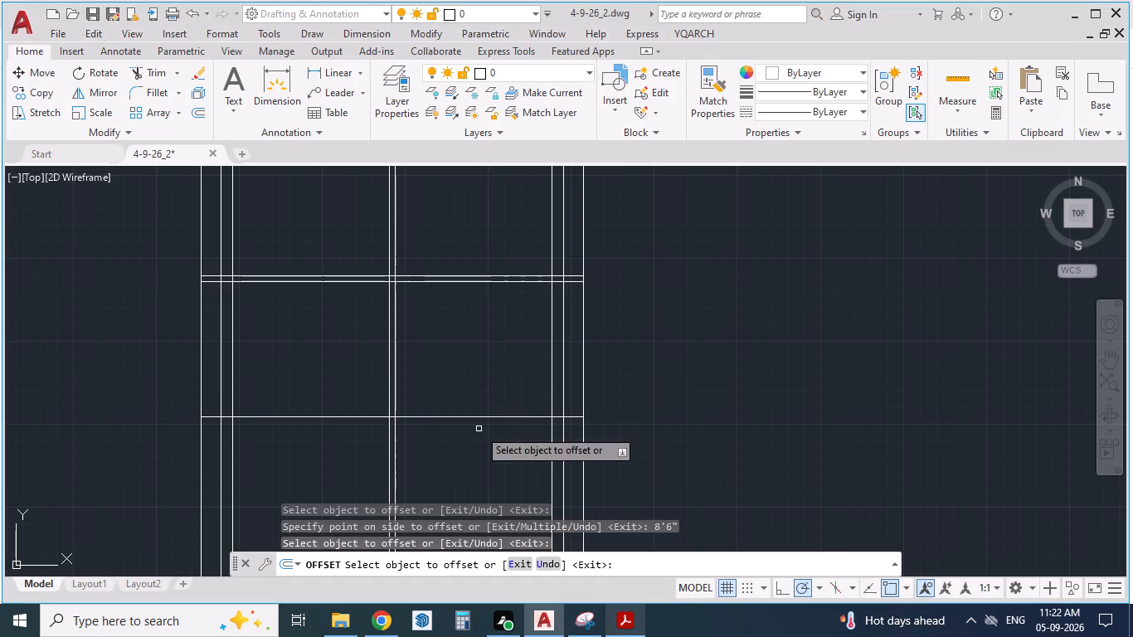
pyautogui.scroll(-2, 476, 321)
pyautogui.scroll(2, 476, 382)
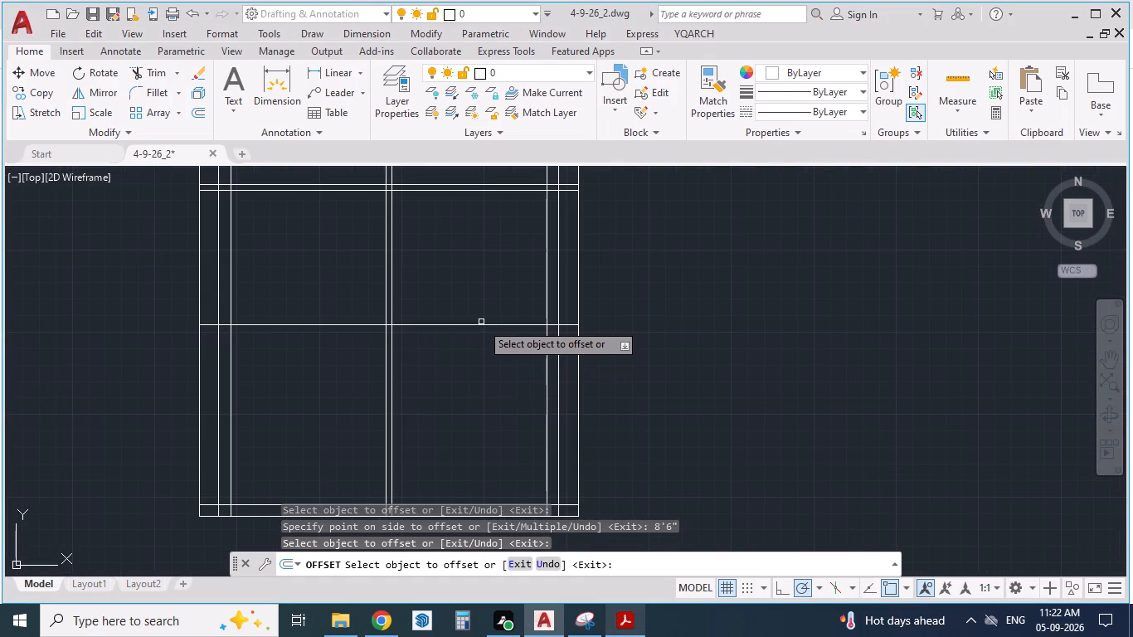
pyautogui.click(480, 324)
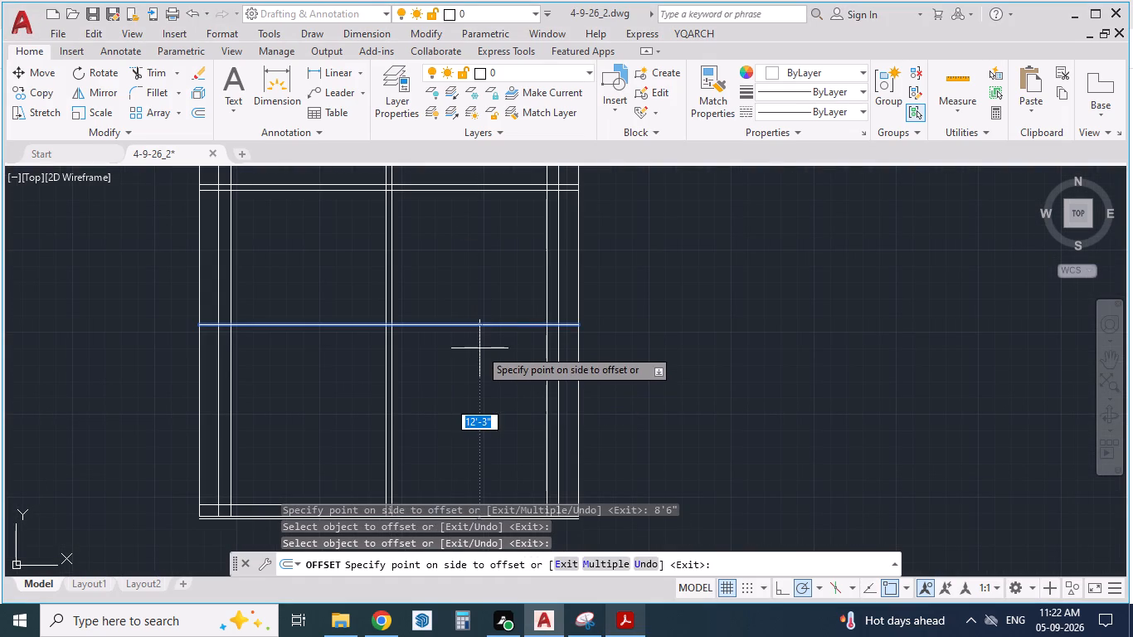
pyautogui.write('4.5')
pyautogui.press('Return')
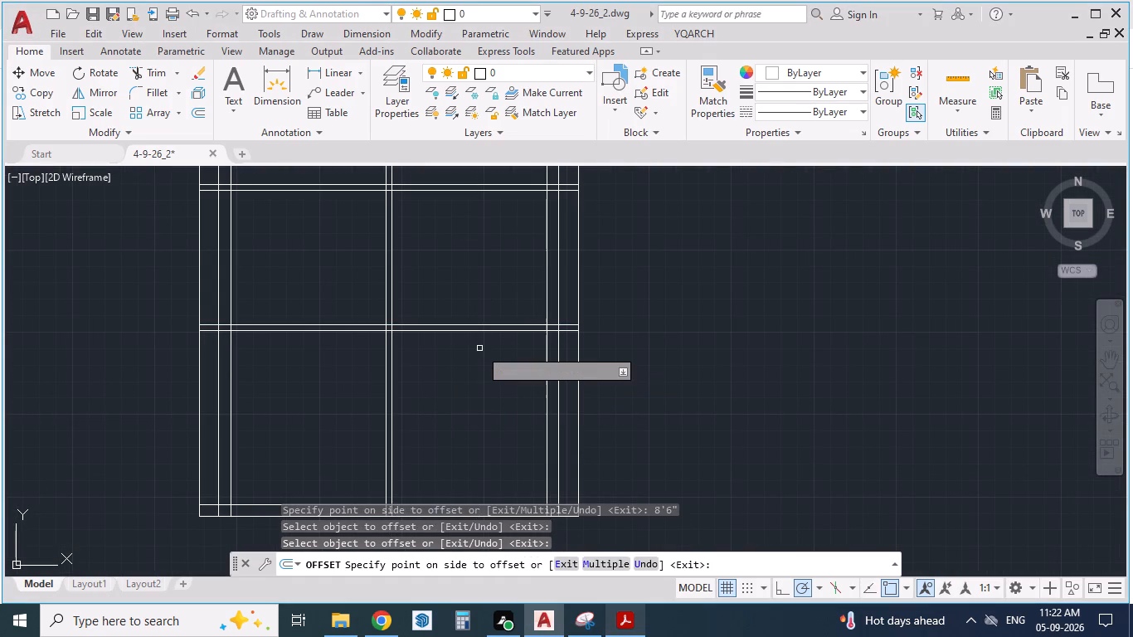
pyautogui.press('Return')
# Check the Bedroom2 size in the reference PDF and offset the lower face of the hall partition 10' downward.
pyautogui.hotkey('alt', 'Tab')
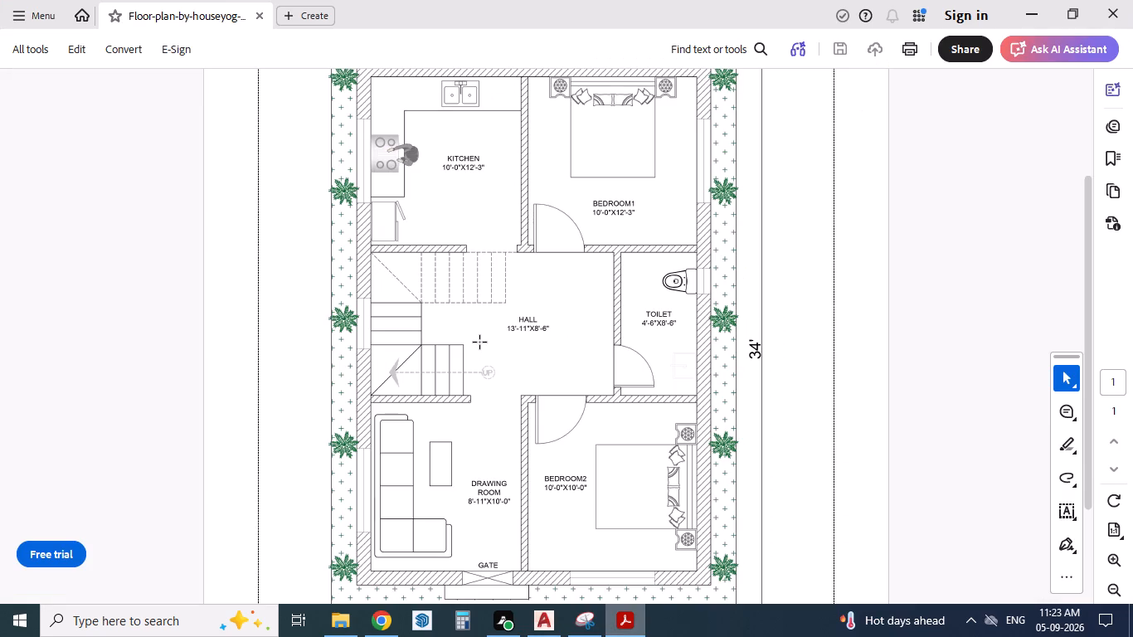
pyautogui.scroll(-1, 480, 343)
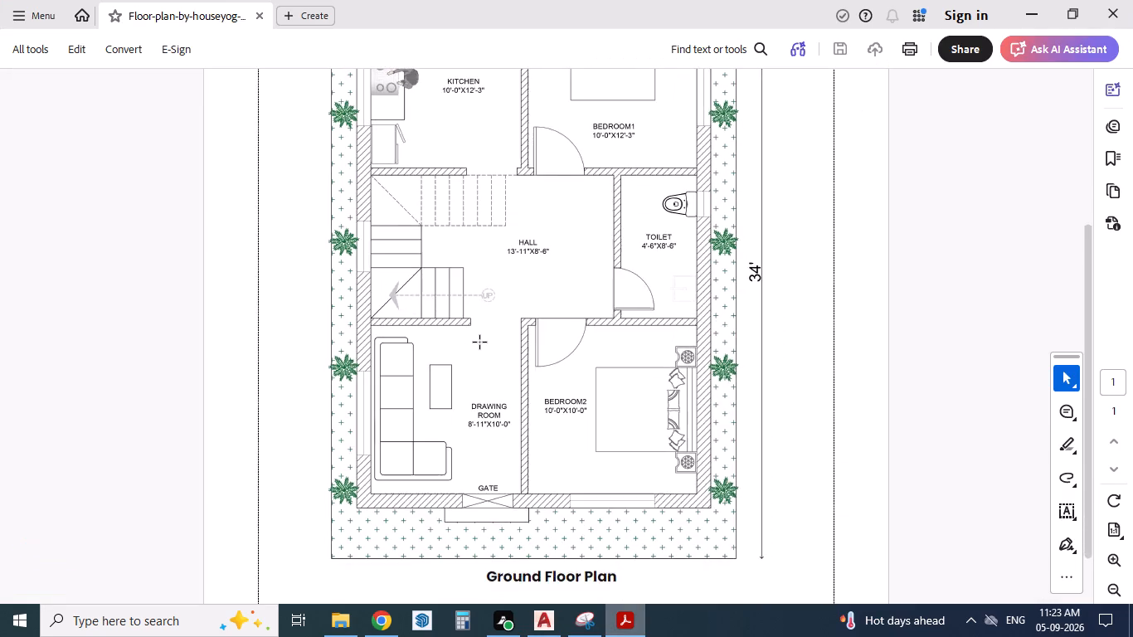
pyautogui.scroll(-1, 480, 343)
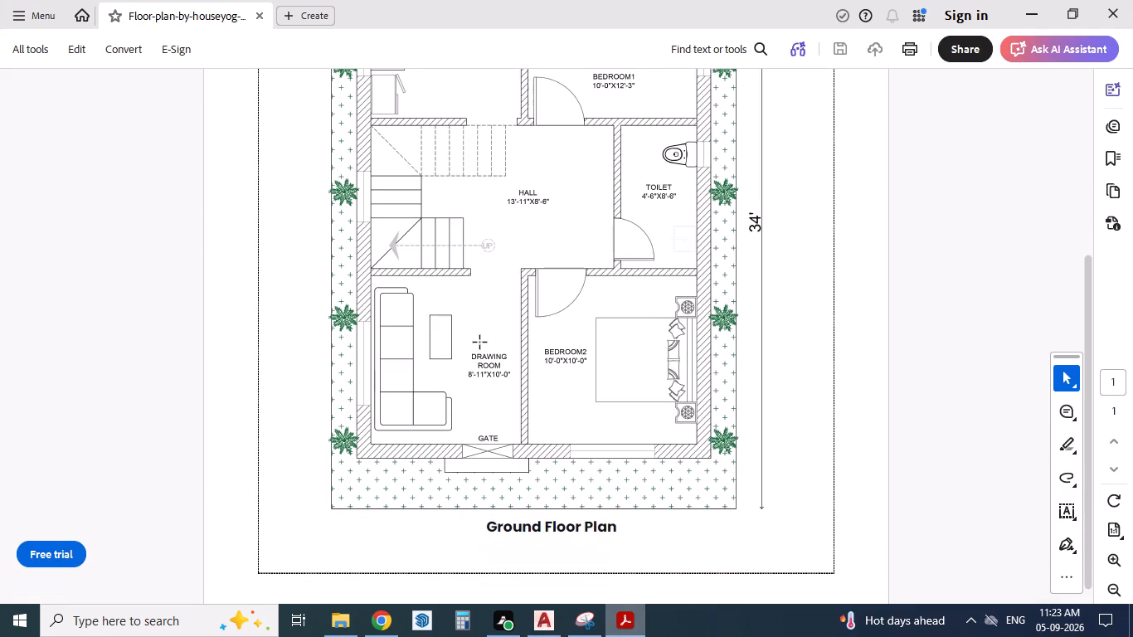
pyautogui.hotkey('alt', 'Tab')
pyautogui.press('o')
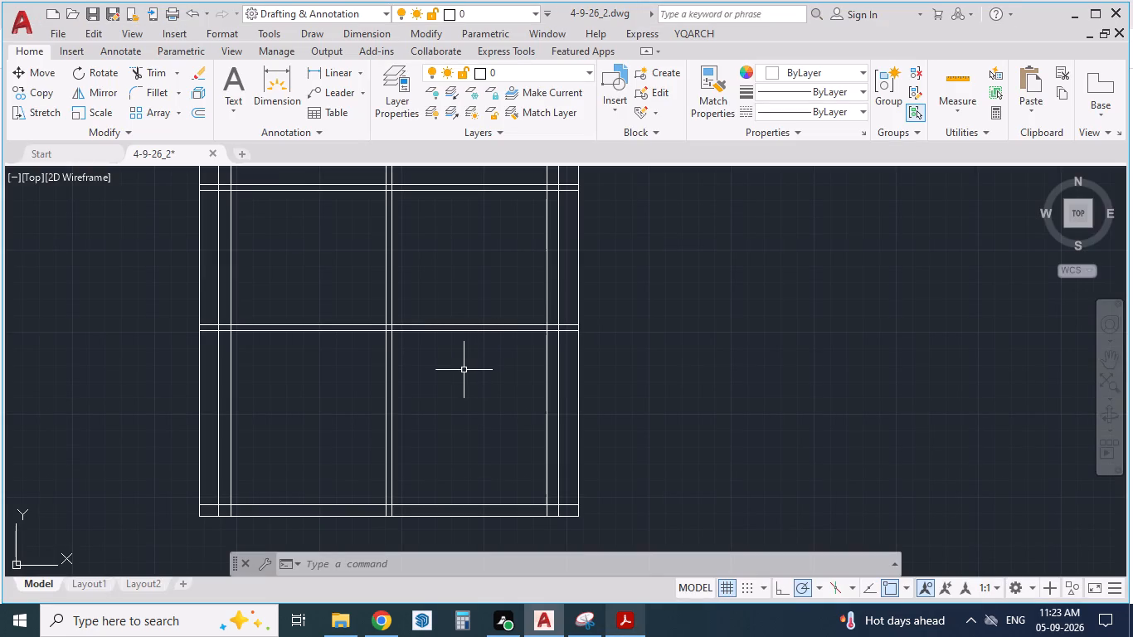
pyautogui.press('Return')
pyautogui.write("10'")
pyautogui.press('Return')
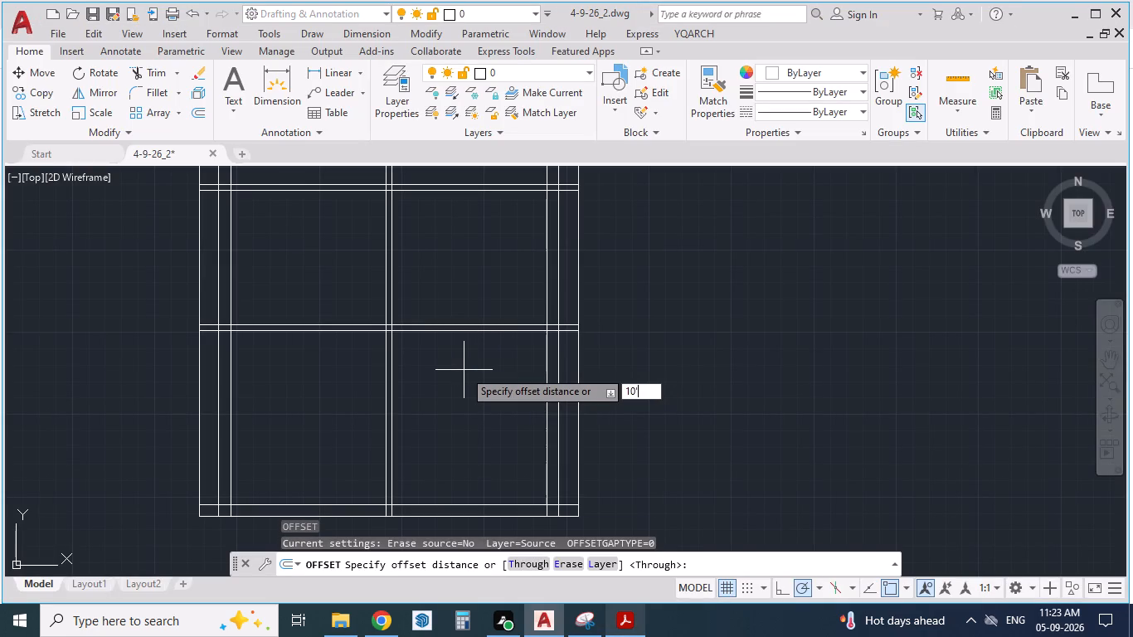
pyautogui.scroll(1, 464, 370)
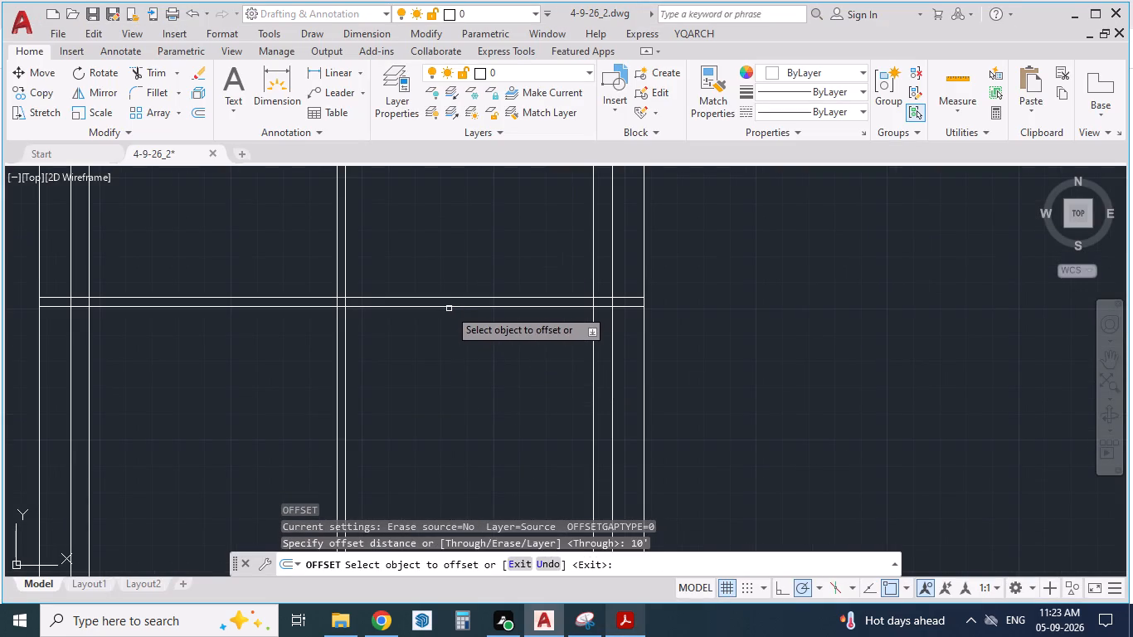
pyautogui.click(441, 305)
pyautogui.click(455, 409)
# Offset the bottom inner line of Bedroom2 and the drawing room 9" downward to form the outer wall's outside face.
pyautogui.scroll(-2, 460, 254)
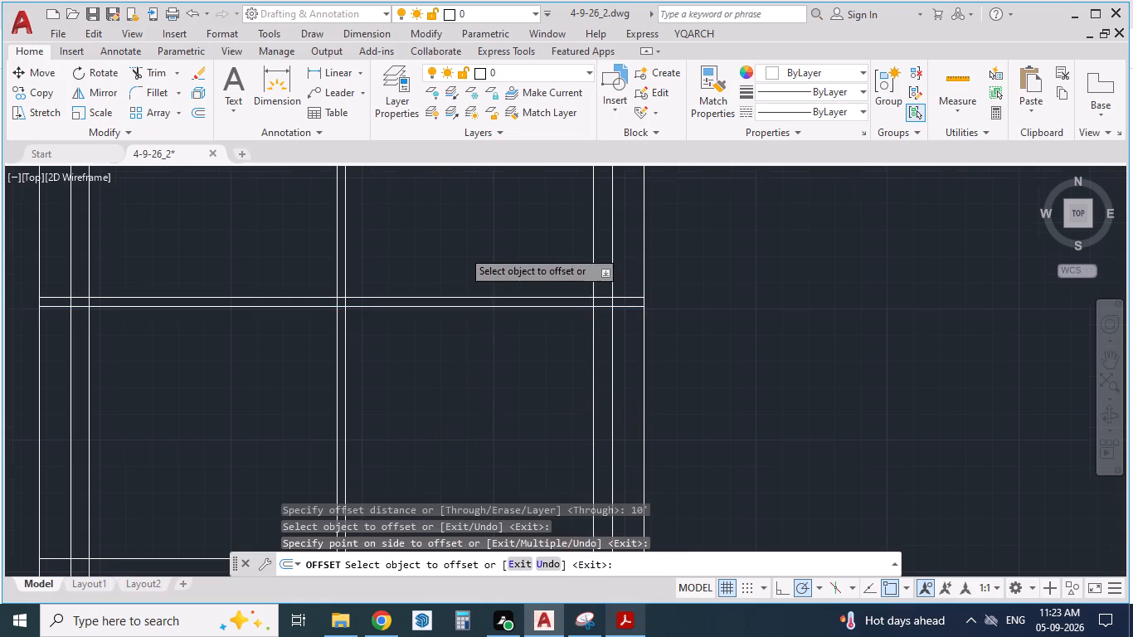
pyautogui.scroll(2, 461, 365)
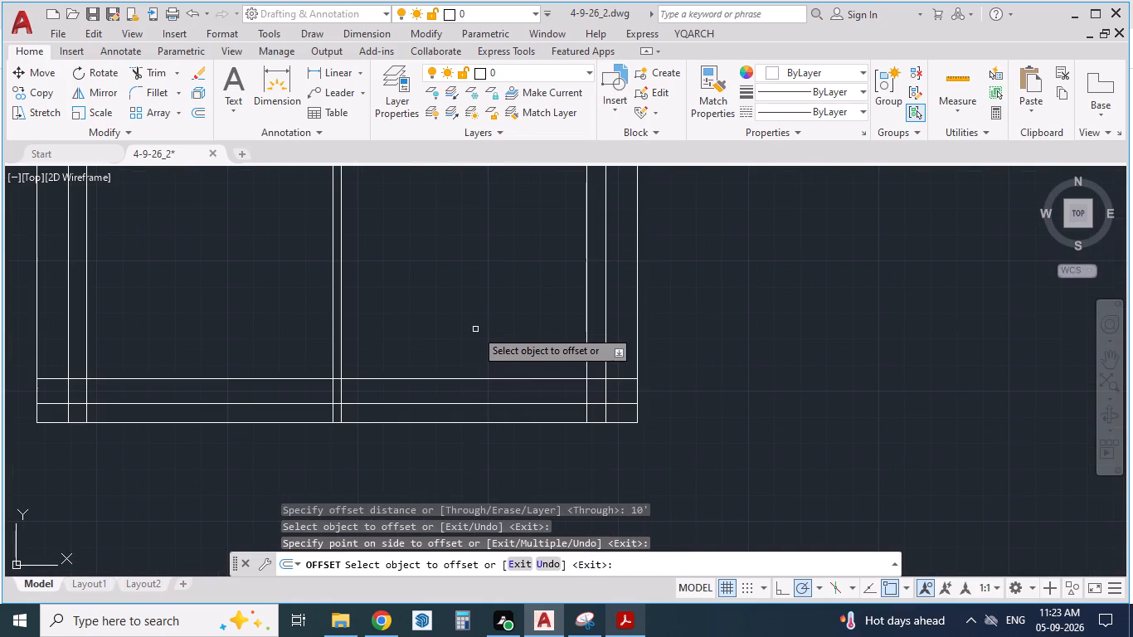
pyautogui.hotkey('alt', 'Tab')
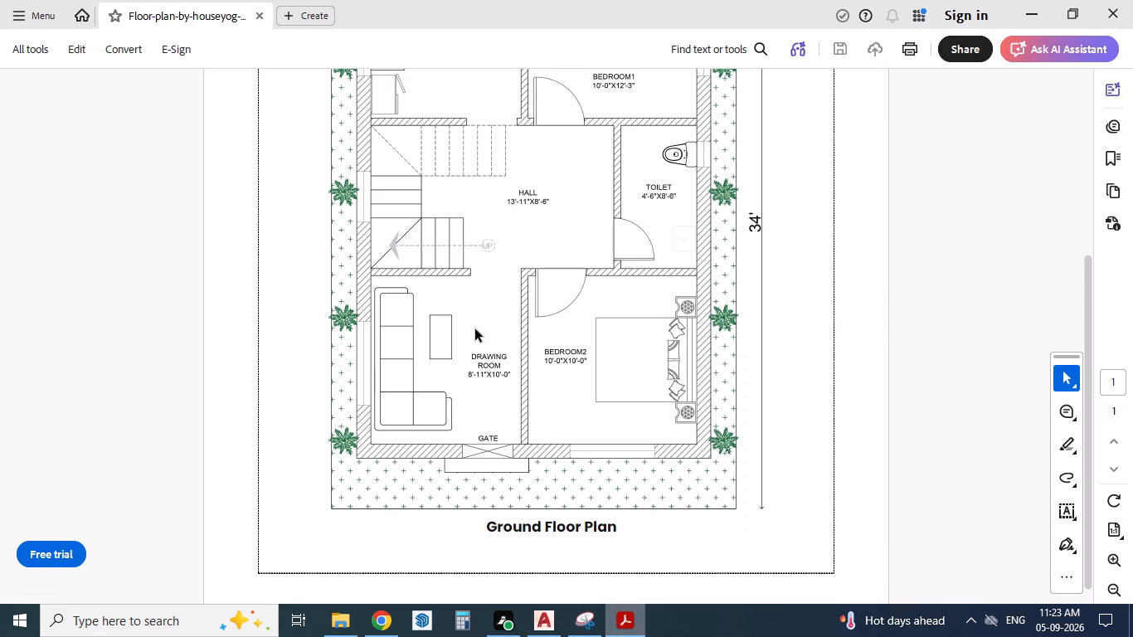
pyautogui.hotkey('alt', 'Tab')
pyautogui.scroll(1, 470, 396)
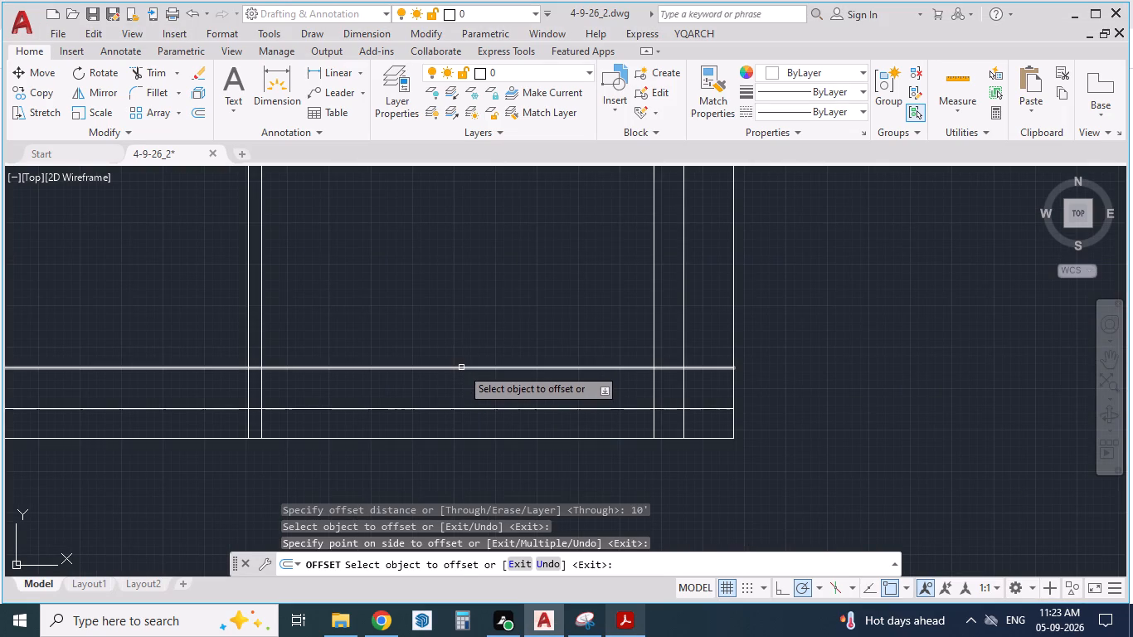
pyautogui.click(461, 367)
pyautogui.press('9')
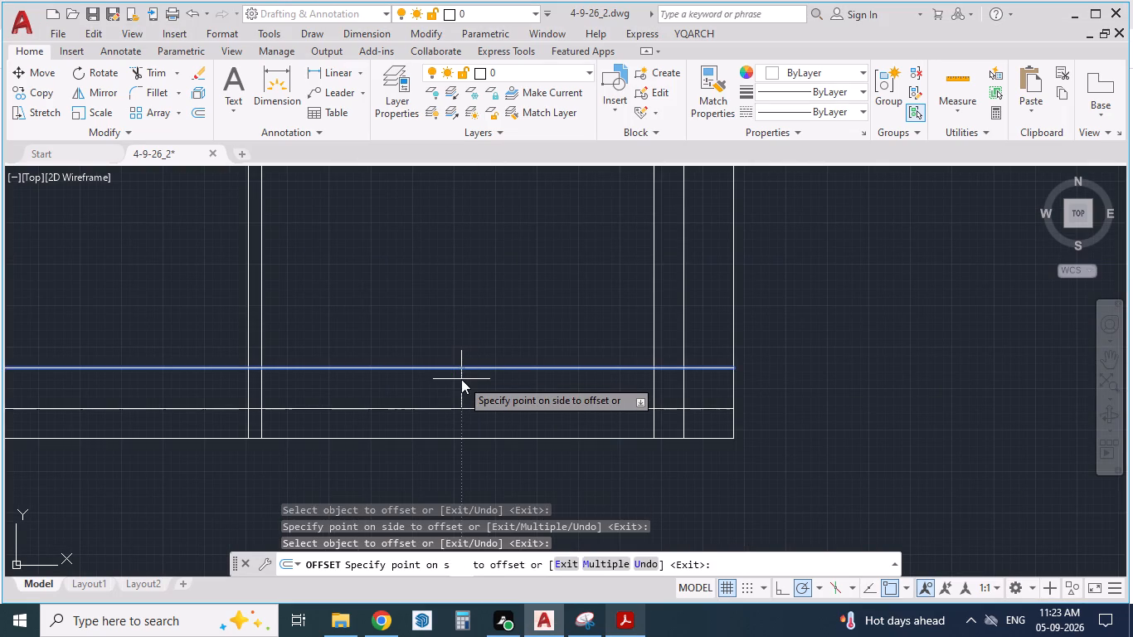
pyautogui.hotkey('shift', '"')
pyautogui.press('Return')
pyautogui.press('Return')
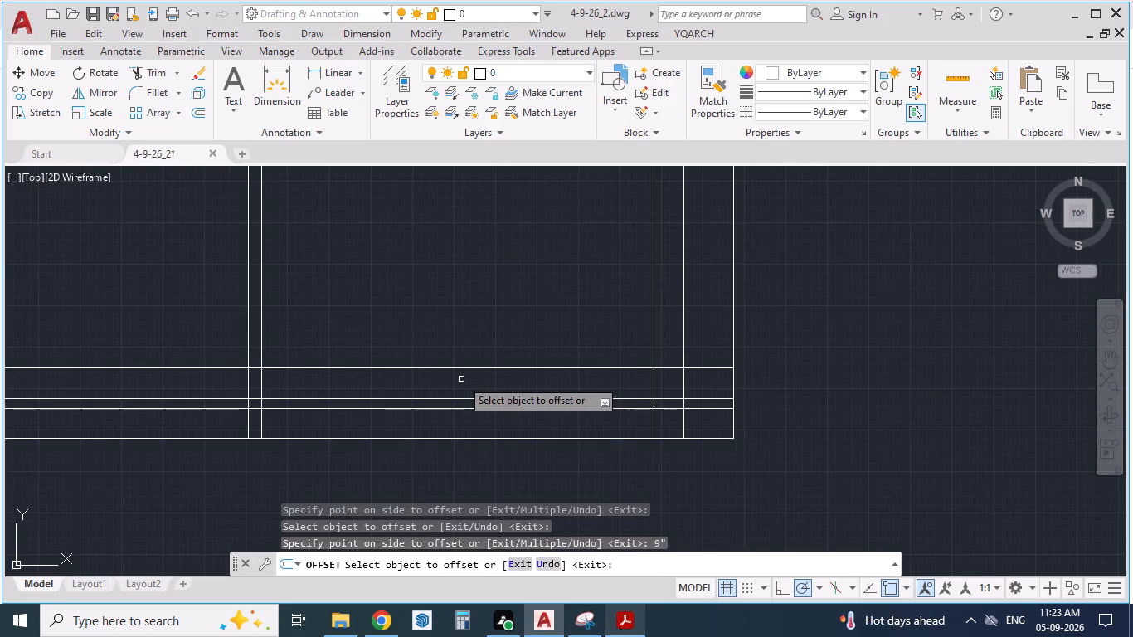
# Delete the leftover horizontal line just below the outside face of the bottom outer wall.
pyautogui.scroll(1, 416, 479)
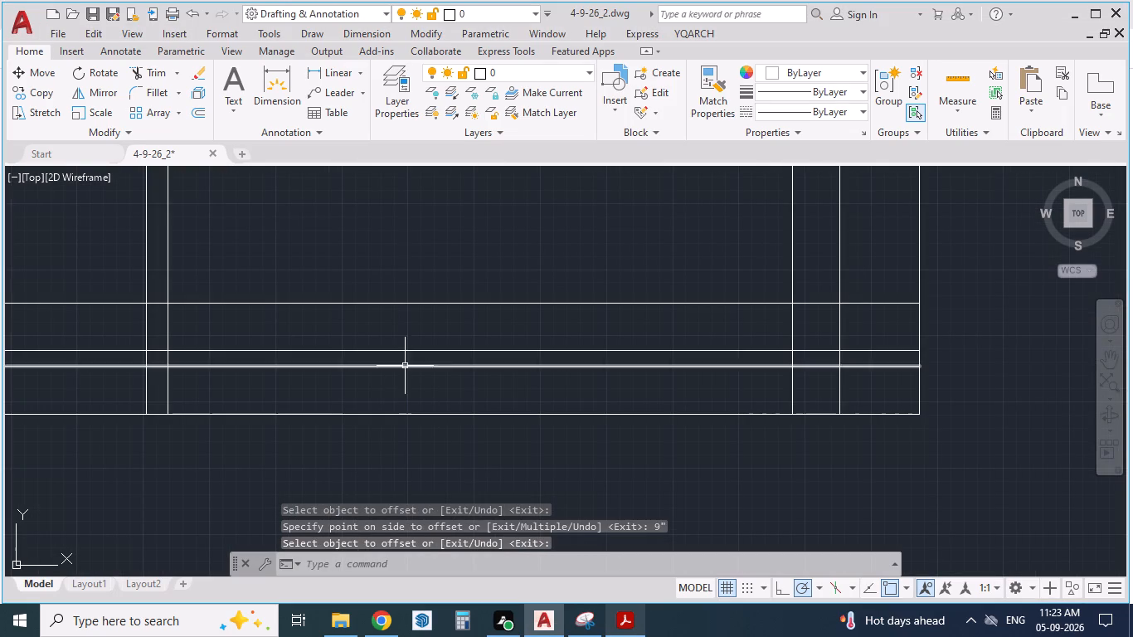
pyautogui.click(402, 366)
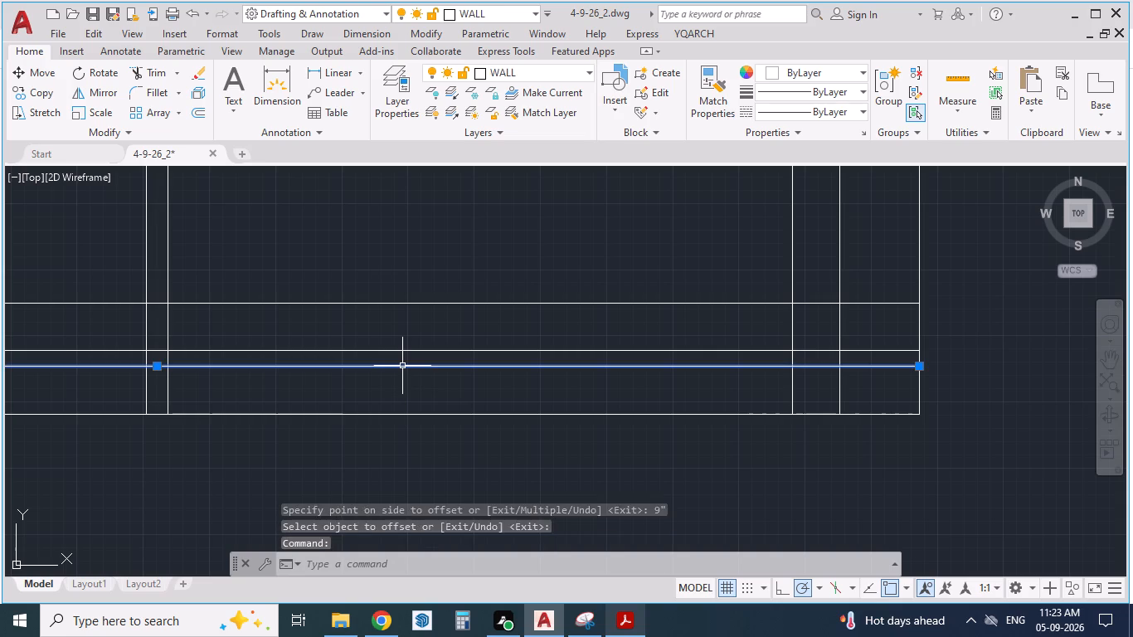
pyautogui.press('Delete')
# Trim the central partition and both side walls' vertical lines where they extend below the bottom outer wall's outside face.
pyautogui.write('TR')
pyautogui.press('Return')
pyautogui.moveTo(199, 391); pyautogui.dragTo(129, 391)
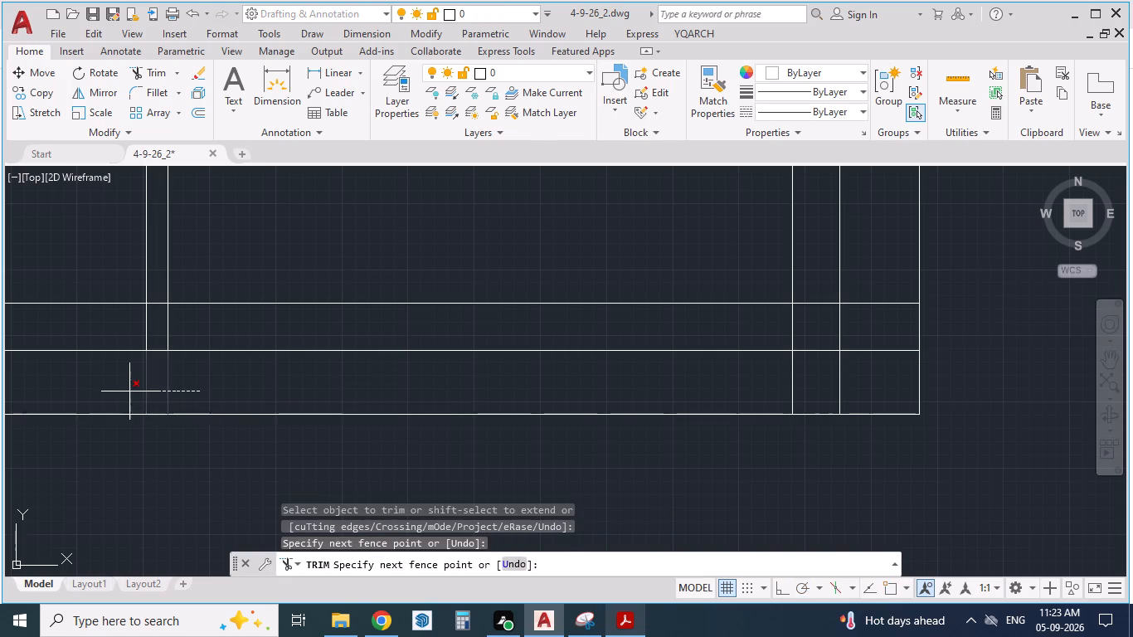
pyautogui.moveTo(129, 391); pyautogui.dragTo(129, 391)
pyautogui.moveTo(782, 385); pyautogui.dragTo(849, 383)
pyautogui.scroll(-2, 835, 386)
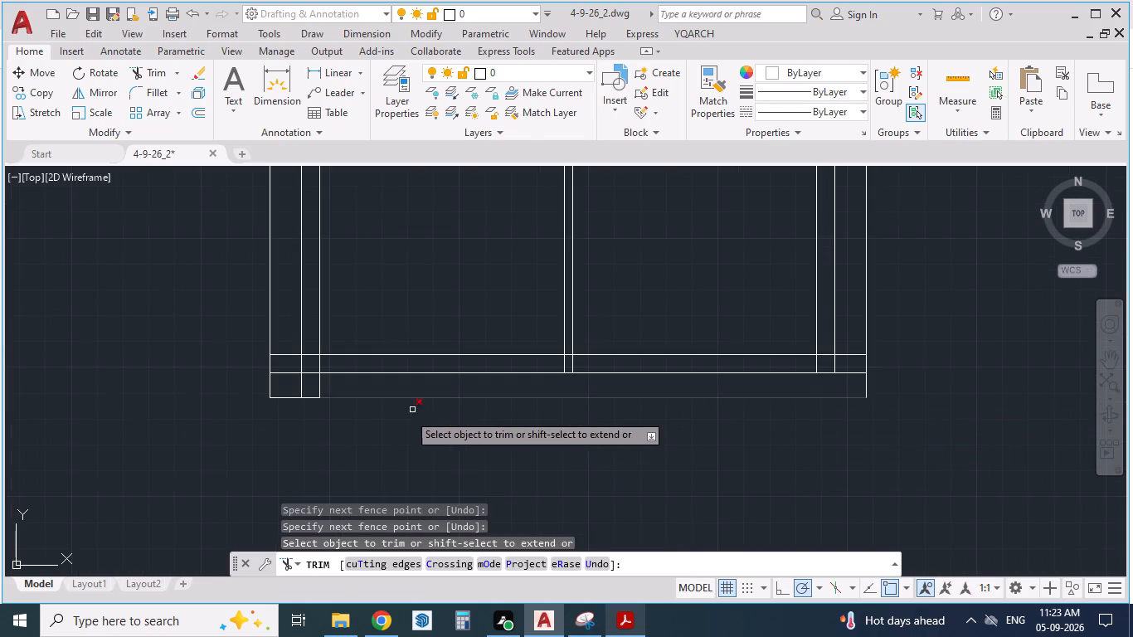
pyautogui.moveTo(294, 386); pyautogui.dragTo(343, 387)
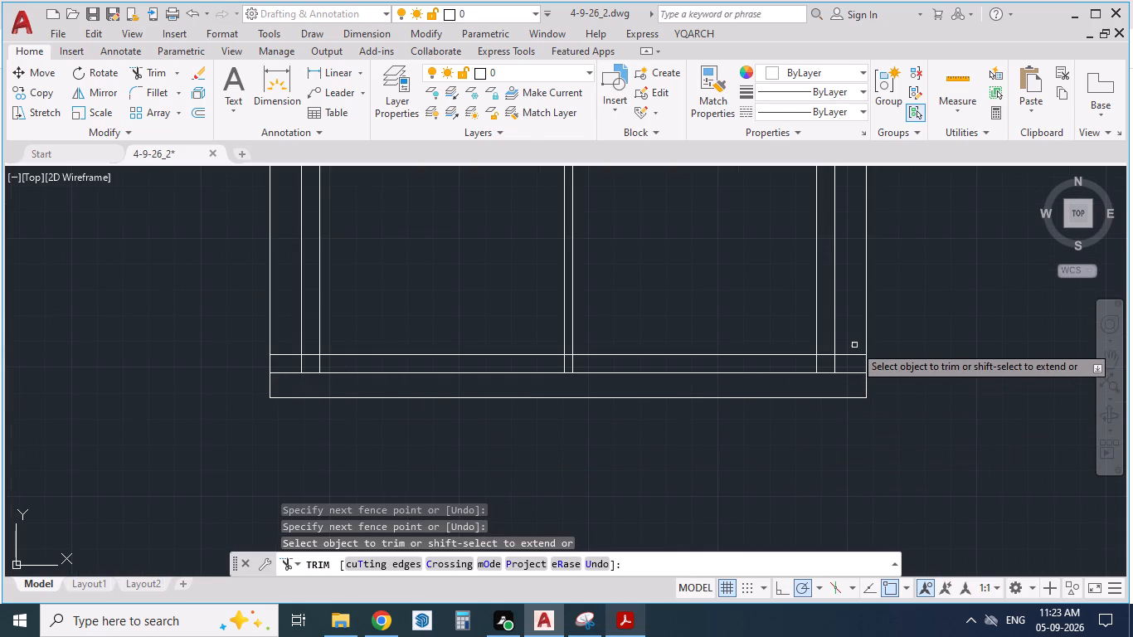
# Trim both bottom wall lines where they extend past the side walls' outside faces to the plot boundary, checking against the reference plan.
pyautogui.moveTo(854, 345); pyautogui.dragTo(852, 382)
pyautogui.hotkey('alt', 'Tab')
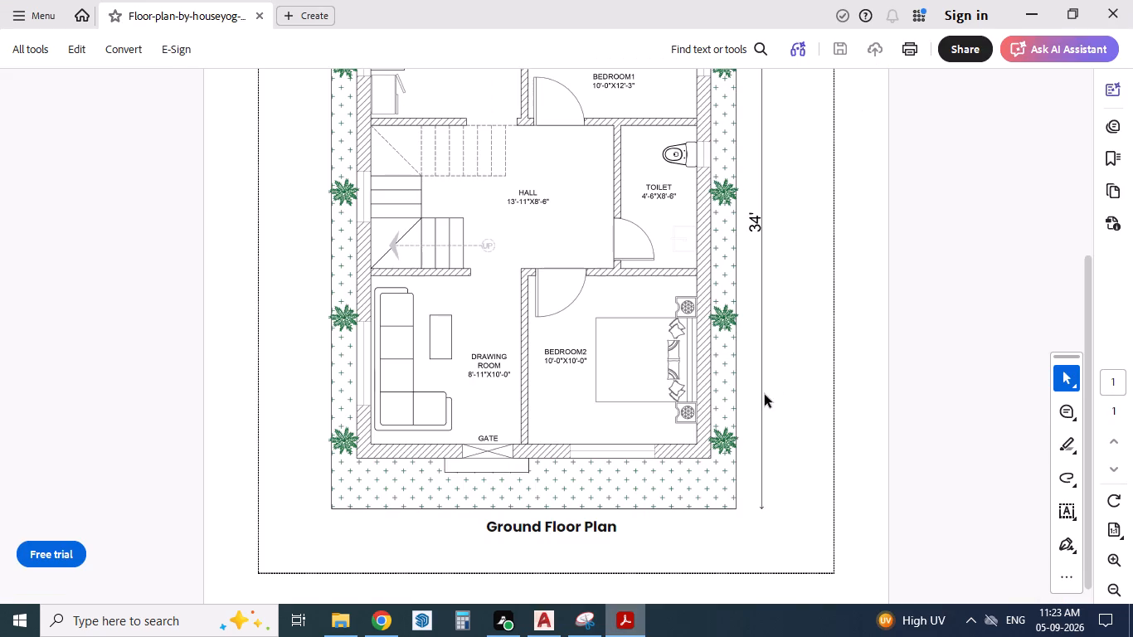
pyautogui.hotkey('alt', 'Tab')
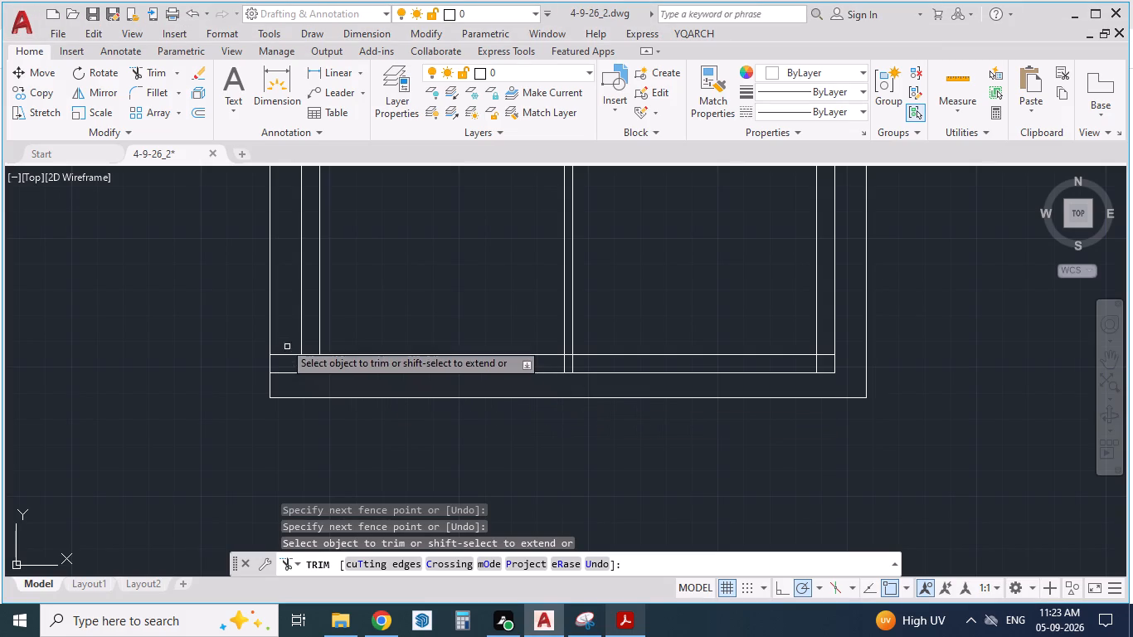
pyautogui.moveTo(282, 339); pyautogui.dragTo(287, 379)
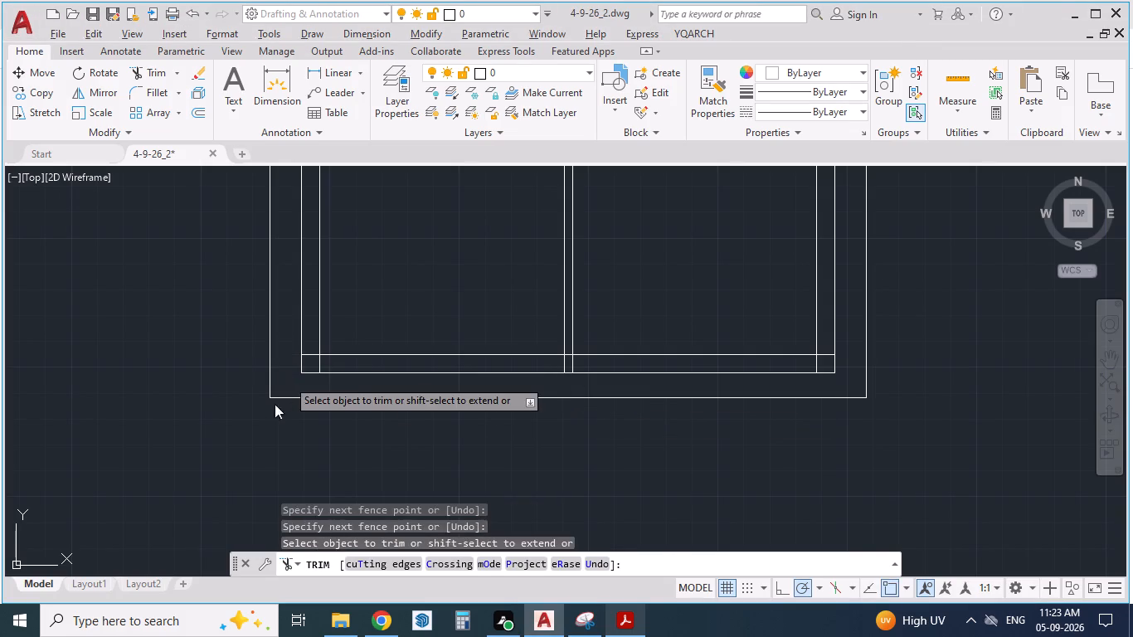
pyautogui.hotkey('alt', 'Tab')
pyautogui.hotkey('alt', 'Tab')
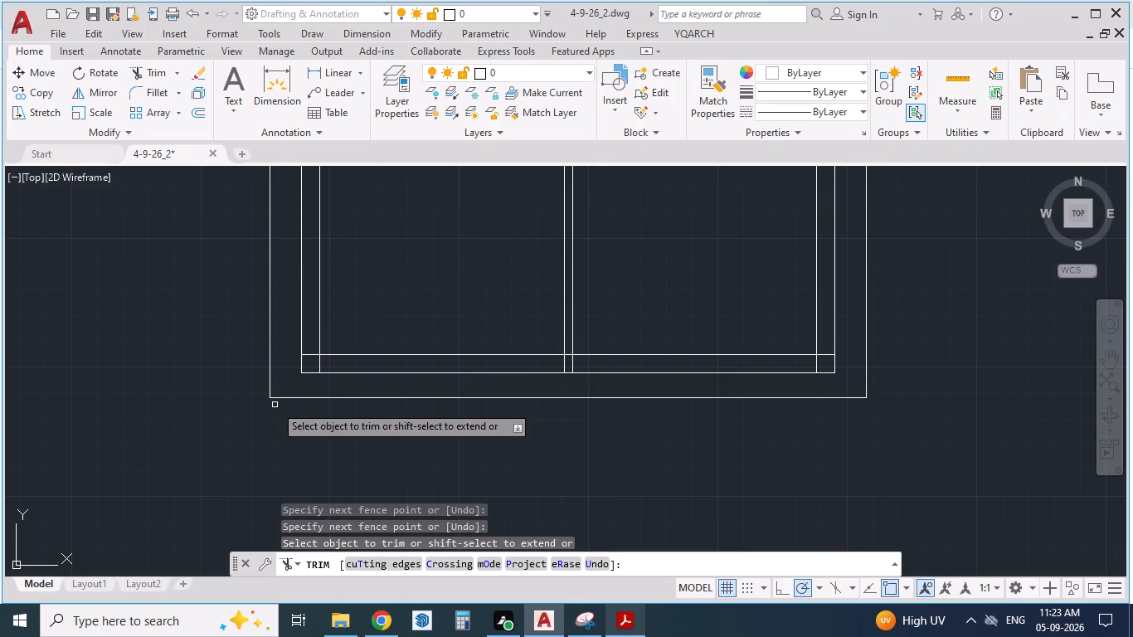
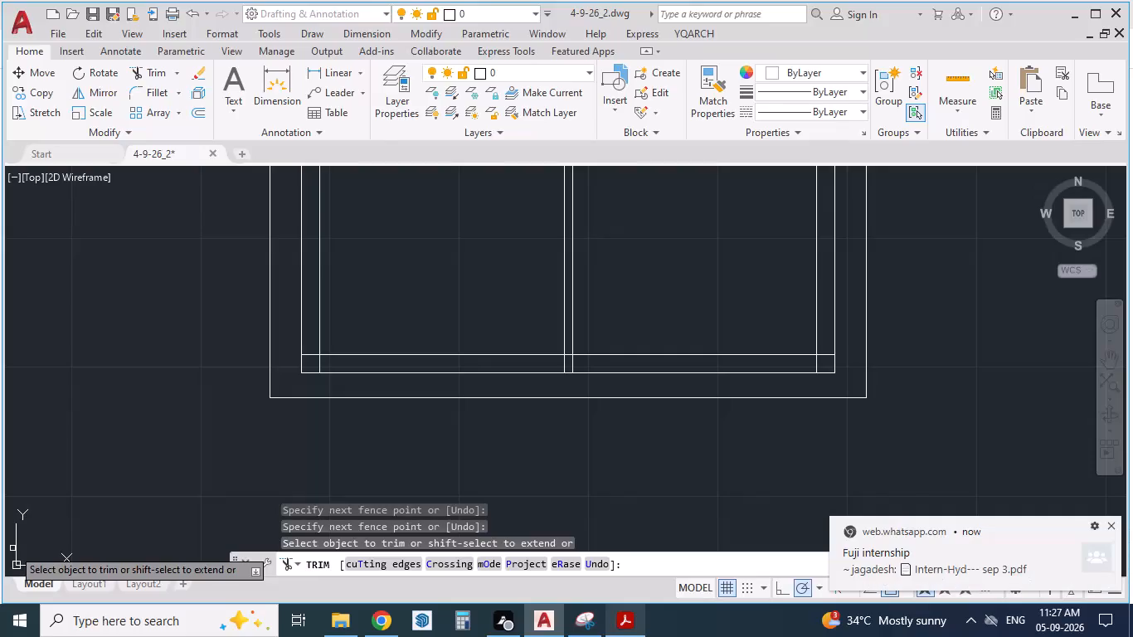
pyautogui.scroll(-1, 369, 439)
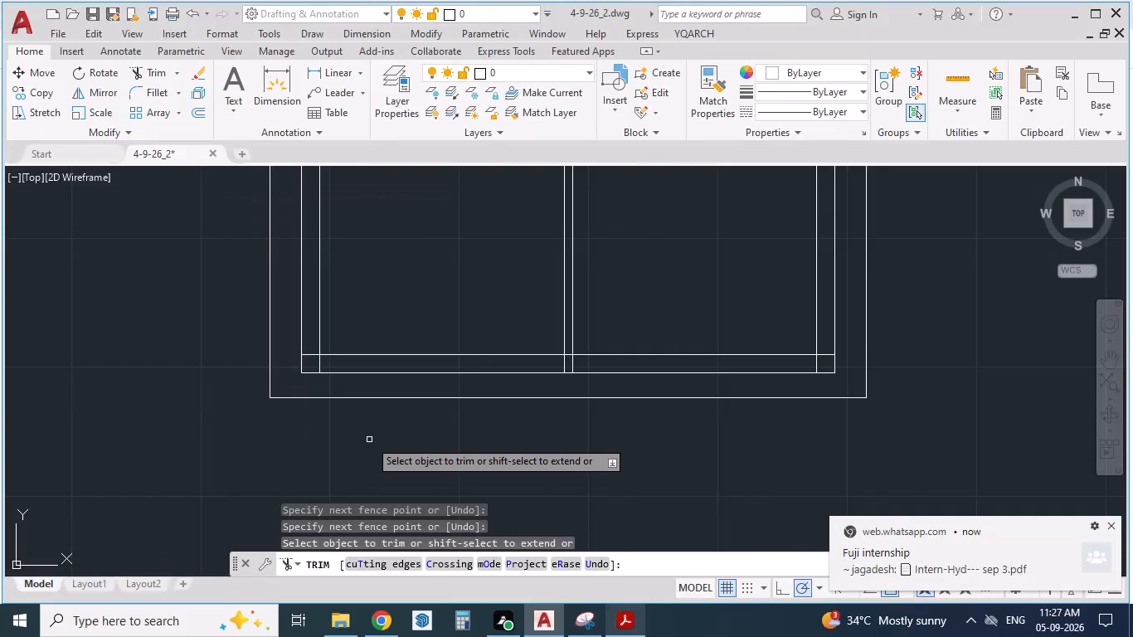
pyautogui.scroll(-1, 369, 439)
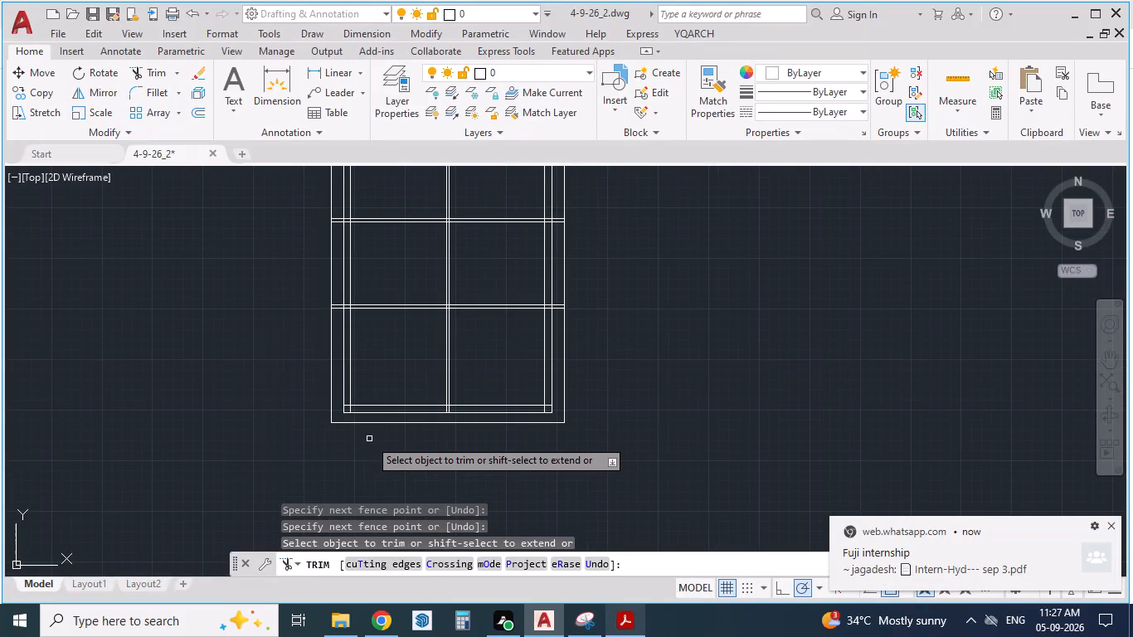
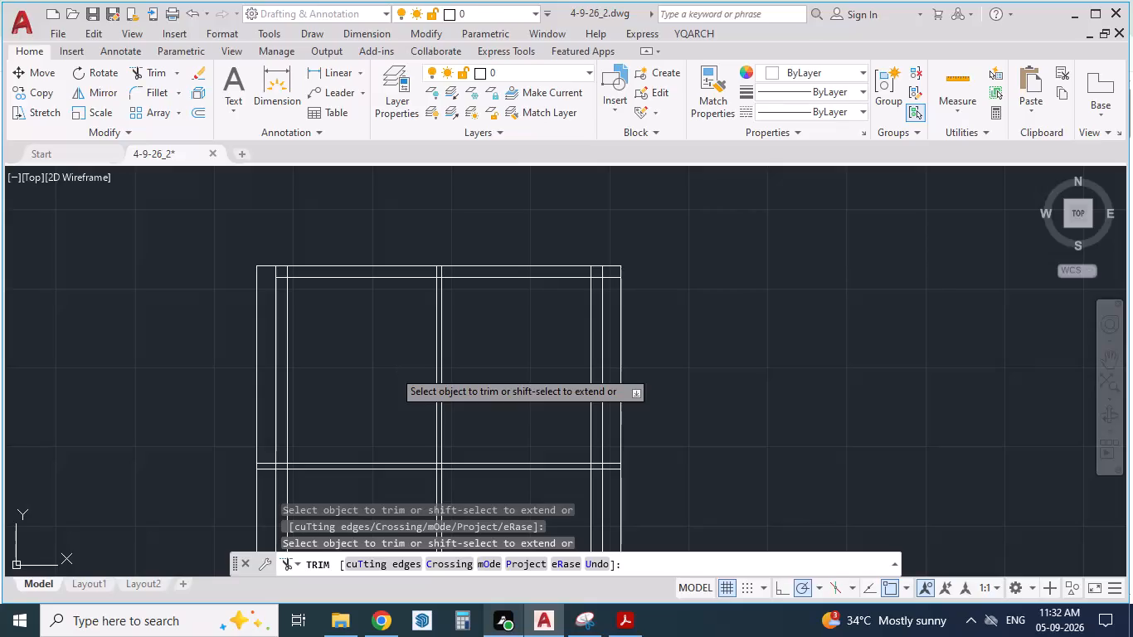
# Add closed-space dimensions inside the kitchen at the plan's upper-left and compare them with the reference PDF.
pyautogui.hotkey('alt', 'Tab')
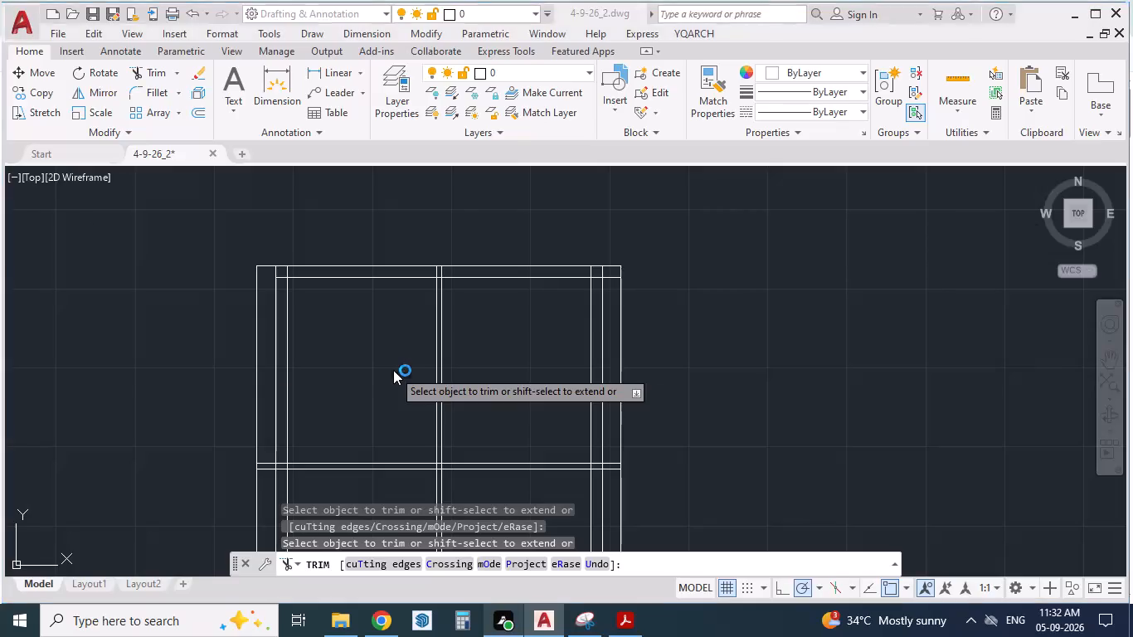
pyautogui.hotkey('alt', 'Tab')
pyautogui.hotkey('alt', 'Tab')
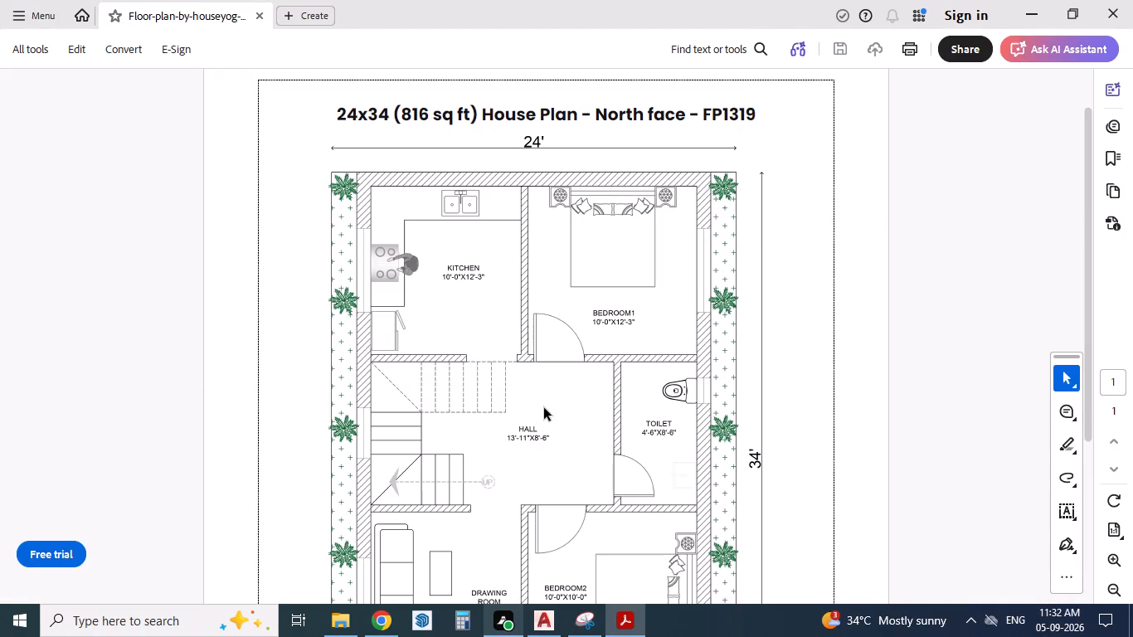
pyautogui.hotkey('alt', 'Tab')
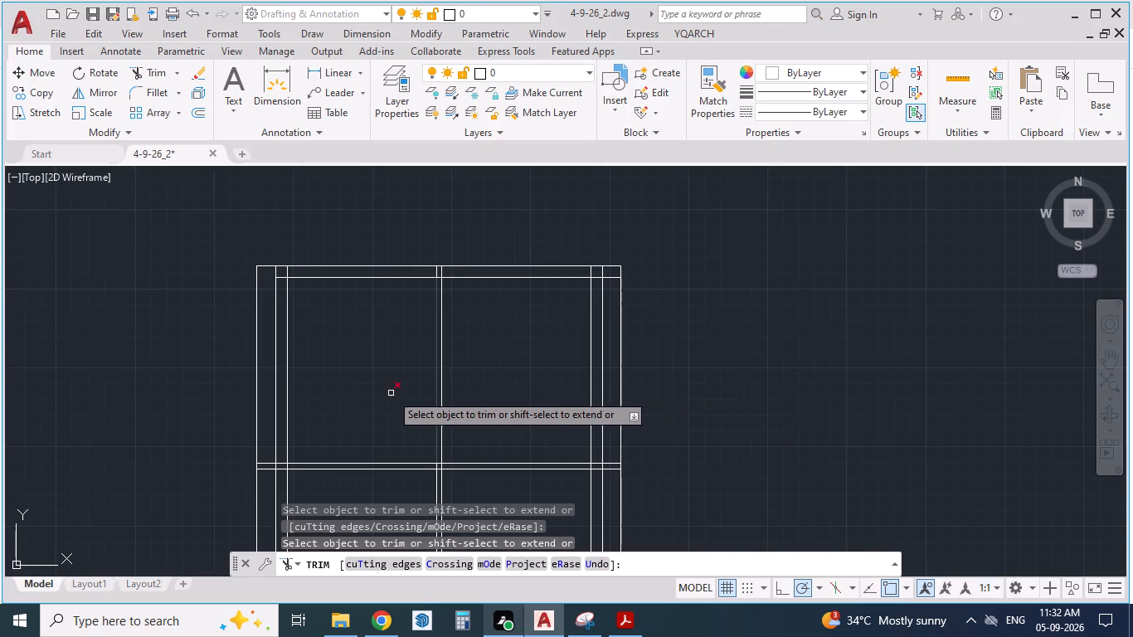
pyautogui.scroll(-1, 357, 397)
pyautogui.scroll(1, 339, 436)
pyautogui.press('Escape')
pyautogui.press('Escape')
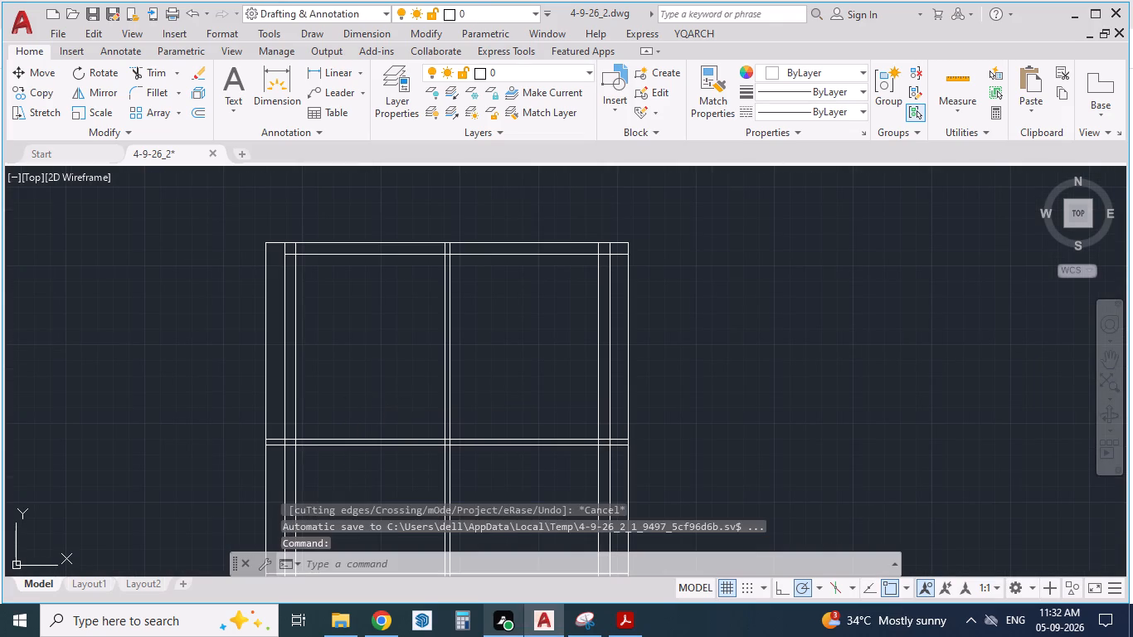
pyautogui.write('DDZ')
pyautogui.press('Return')
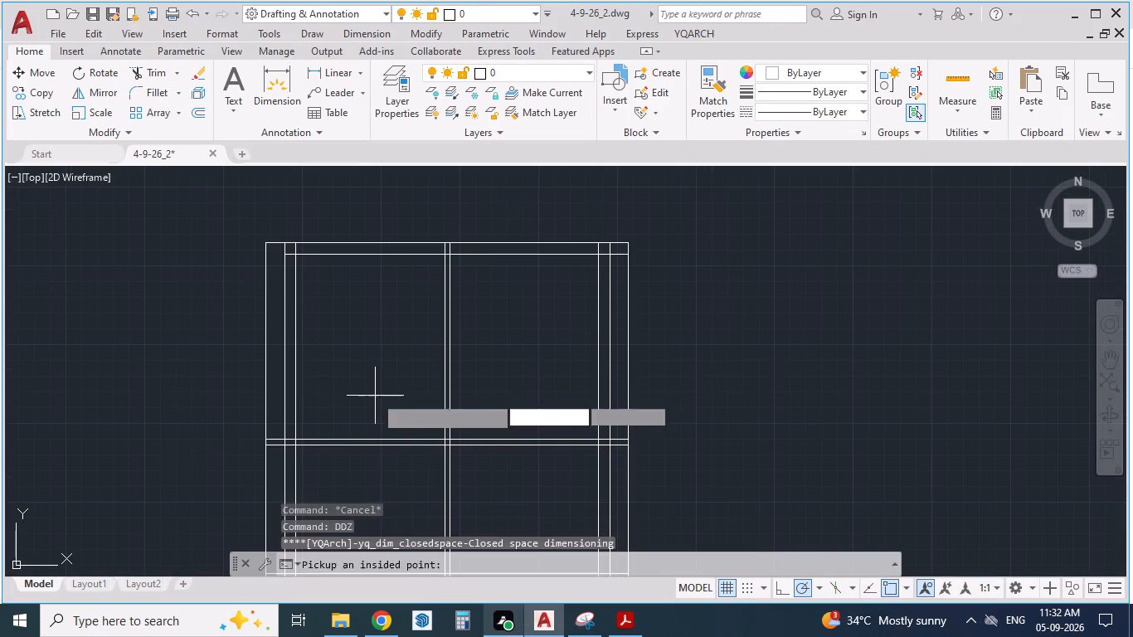
pyautogui.click(375, 396)
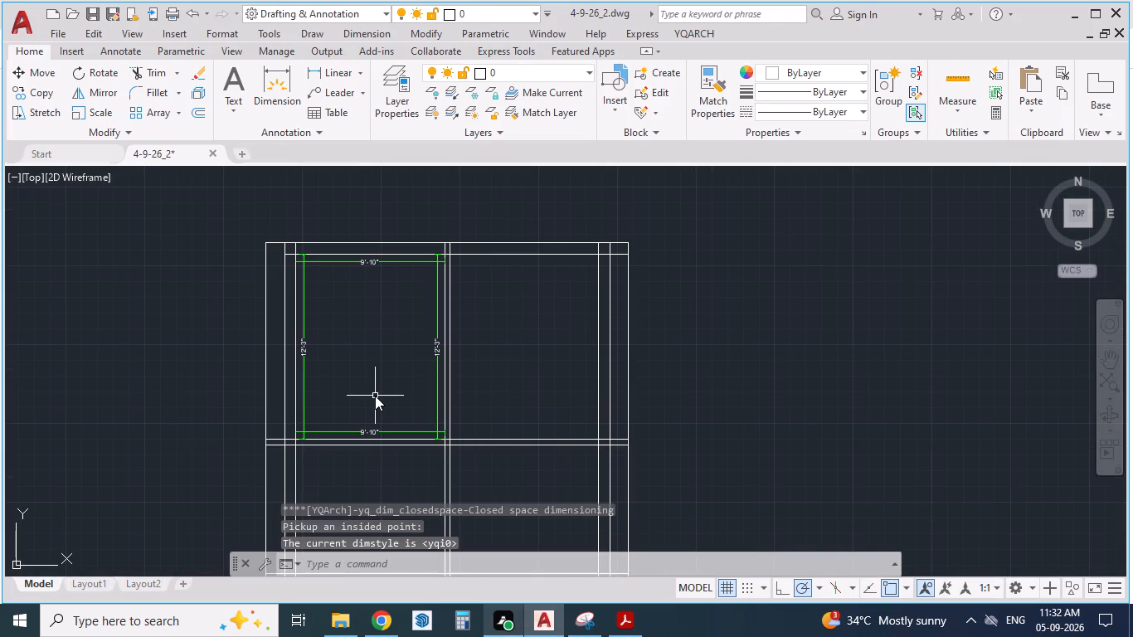
pyautogui.hotkey('alt', 'Tab')
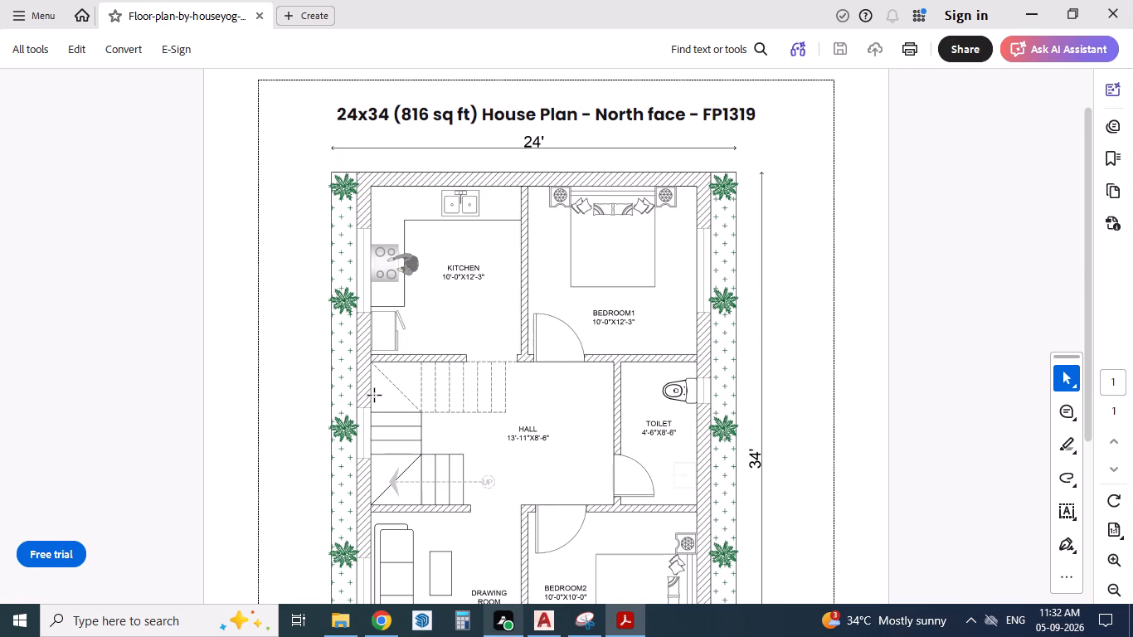
pyautogui.hotkey('alt', 'Tab')
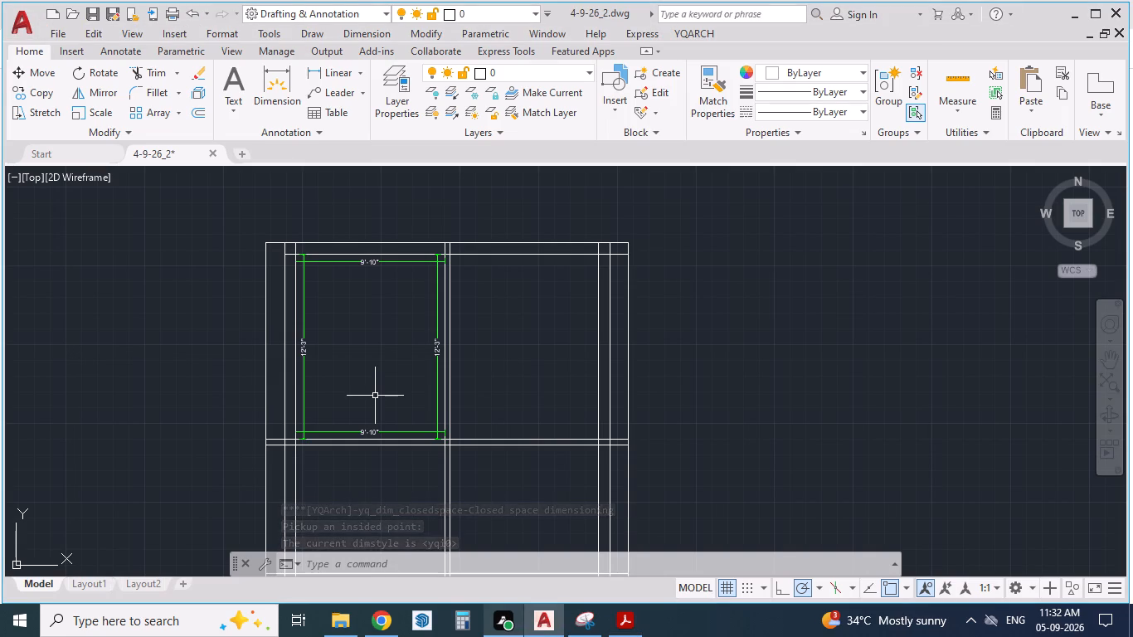
pyautogui.scroll(1, 375, 396)
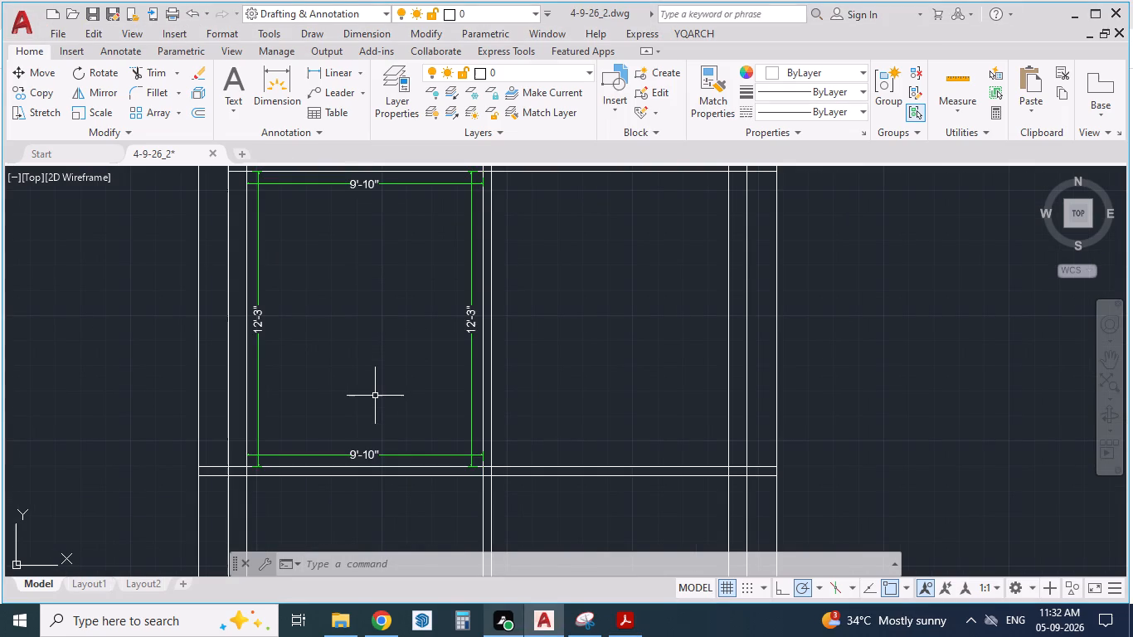
pyautogui.scroll(-1, 375, 396)
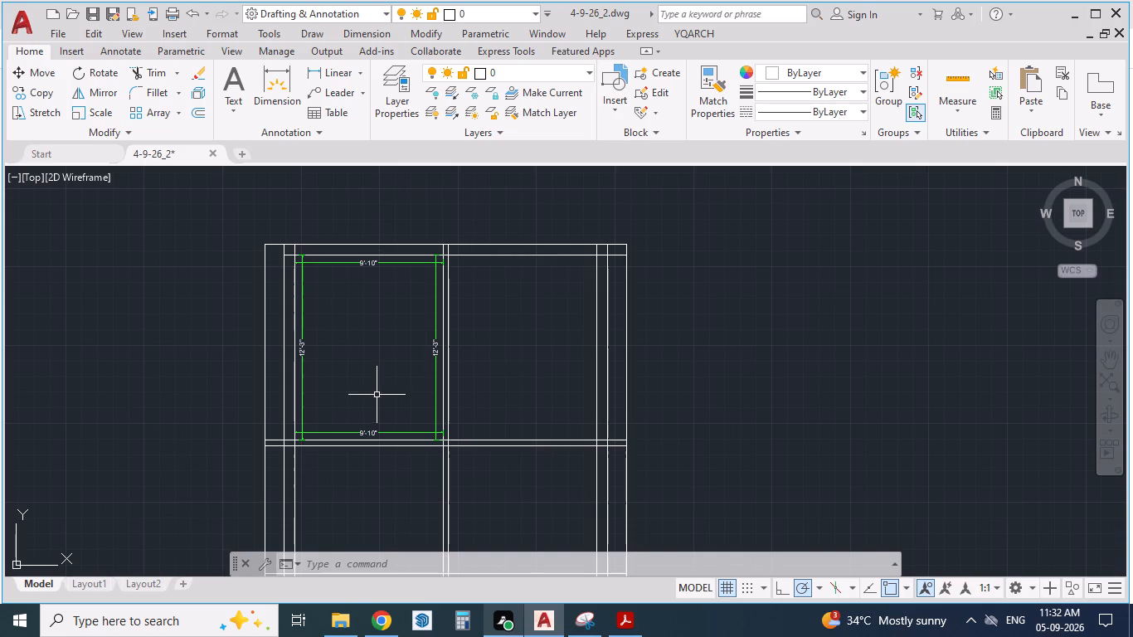
pyautogui.press('Escape')
pyautogui.press('Escape')
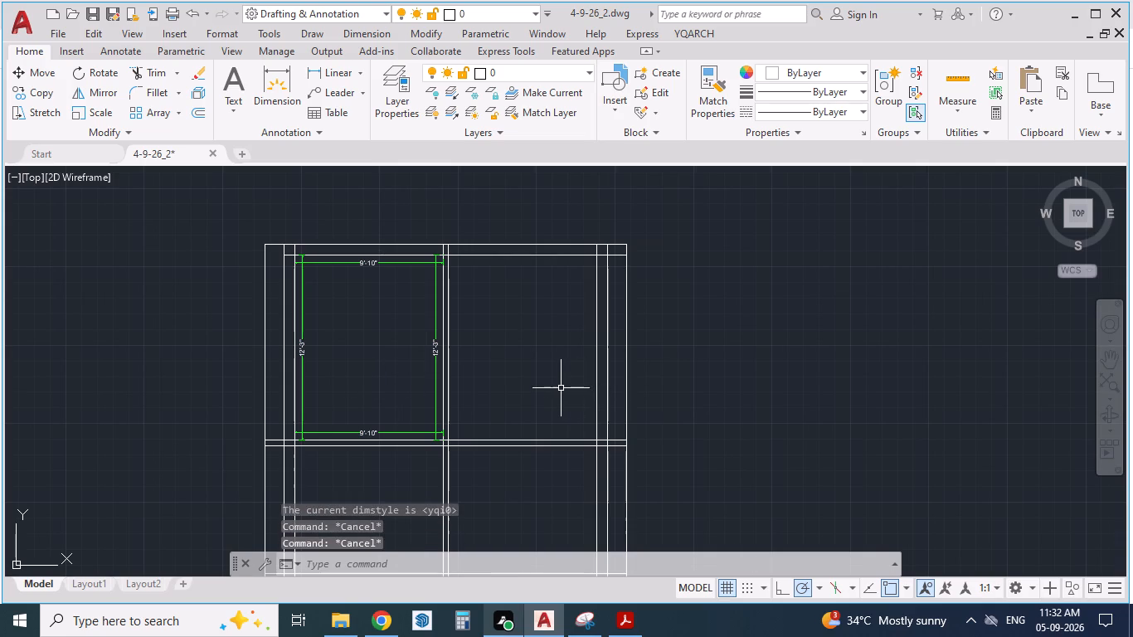
# Add closed-space dimensions inside Bedroom1, beside the kitchen, and compare them with the reference PDF.
pyautogui.write('DDZ')
pyautogui.press('Return')
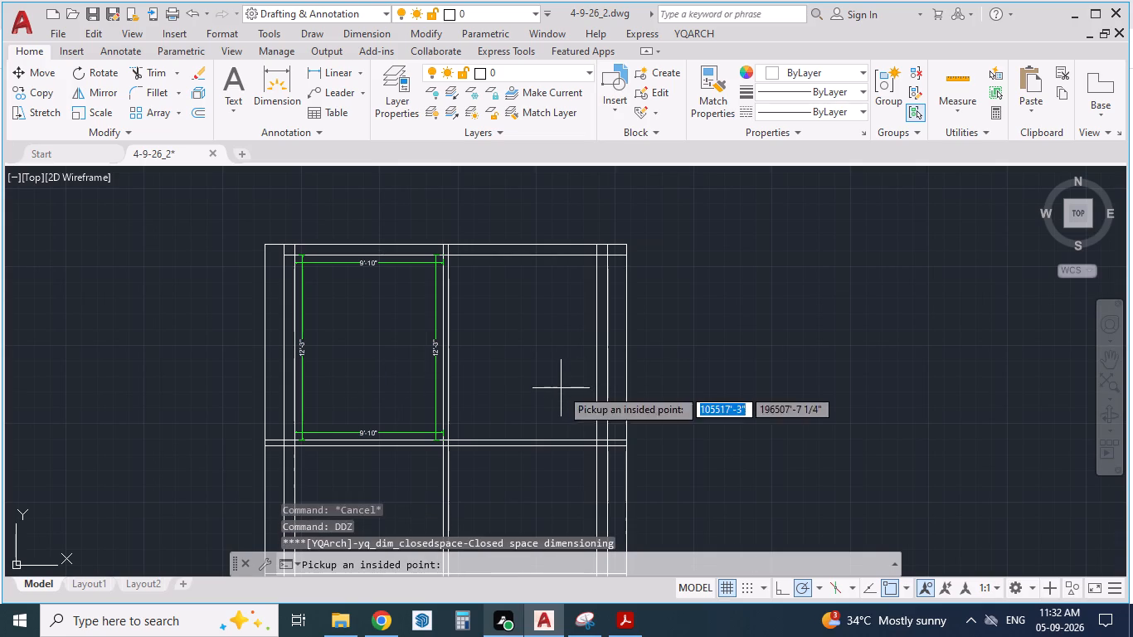
pyautogui.click(561, 388)
pyautogui.scroll(1, 557, 387)
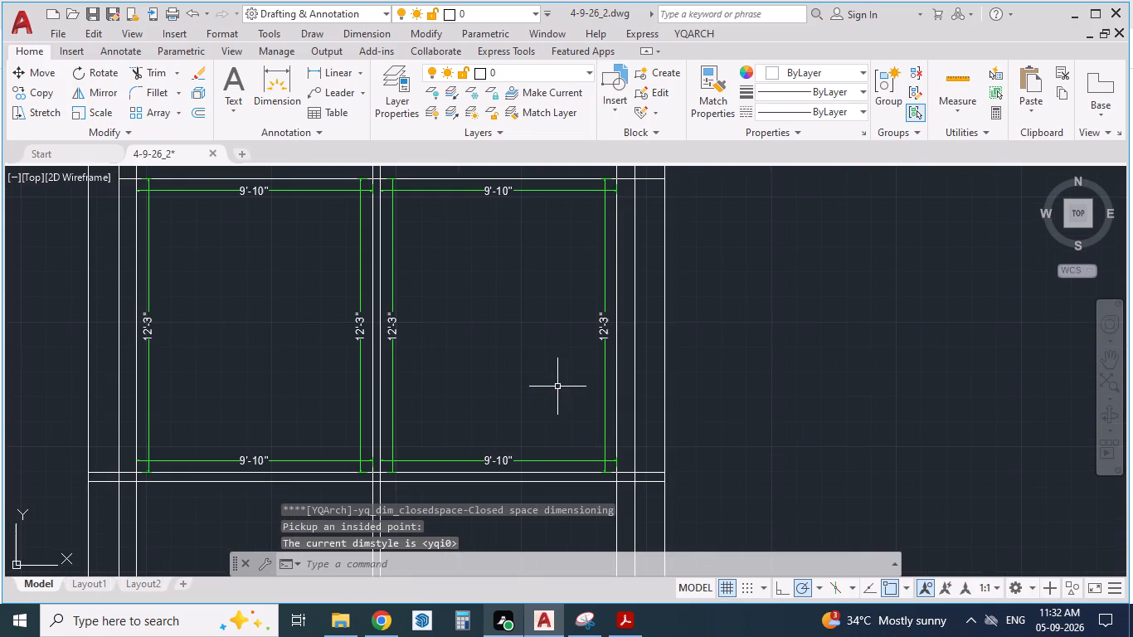
pyautogui.scroll(-1, 557, 387)
pyautogui.hotkey('alt', 'Tab')
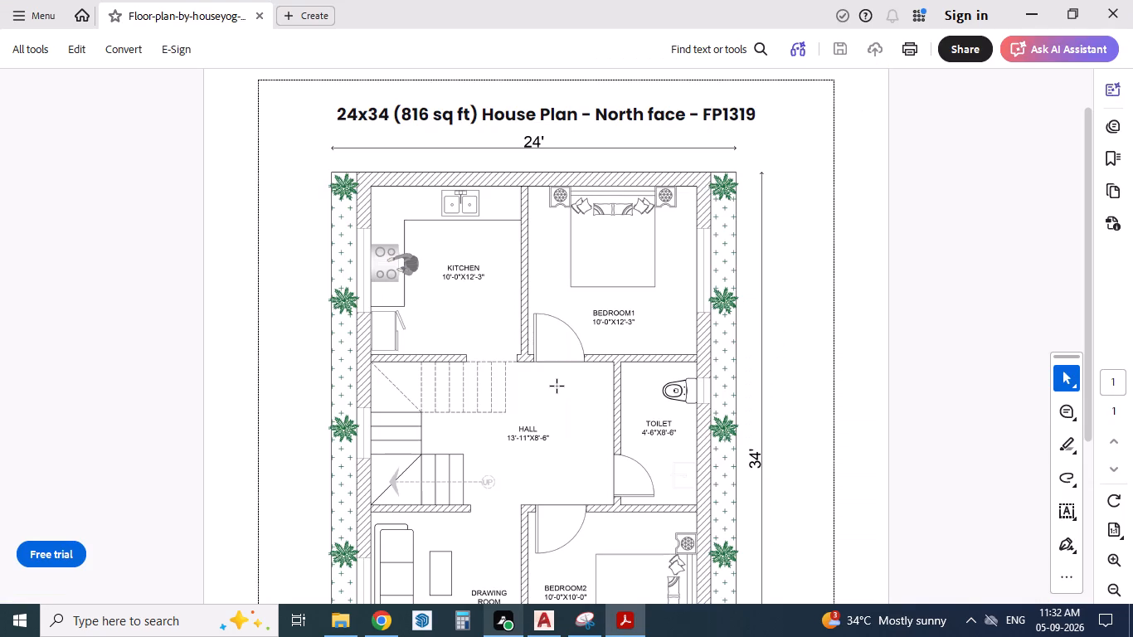
pyautogui.hotkey('alt', 'Tab')
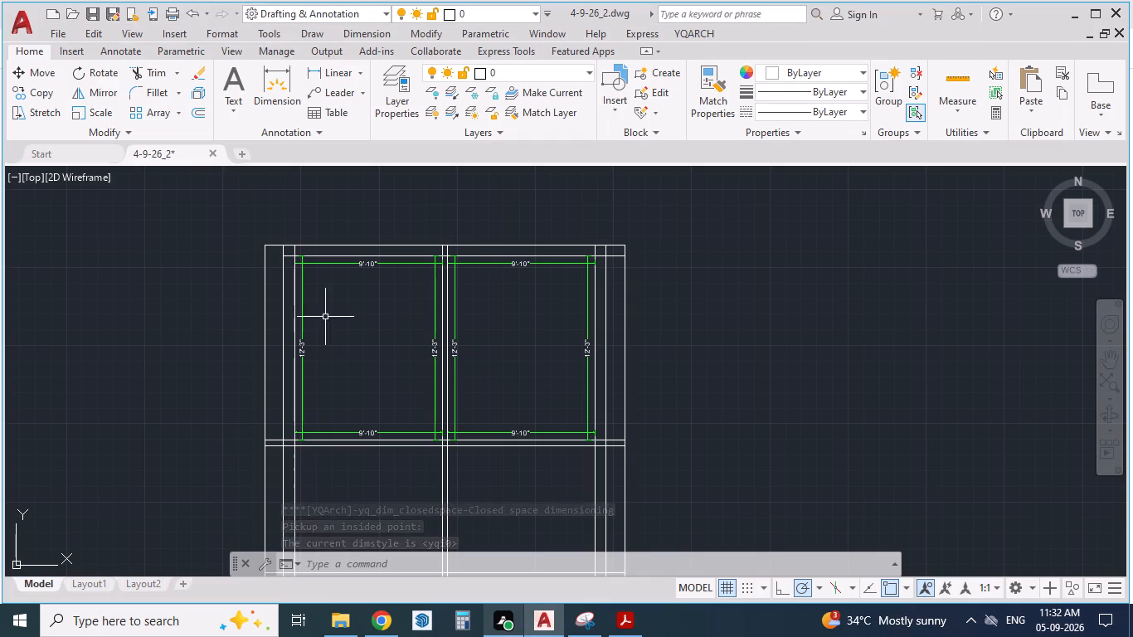
pyautogui.scroll(1, 357, 276)
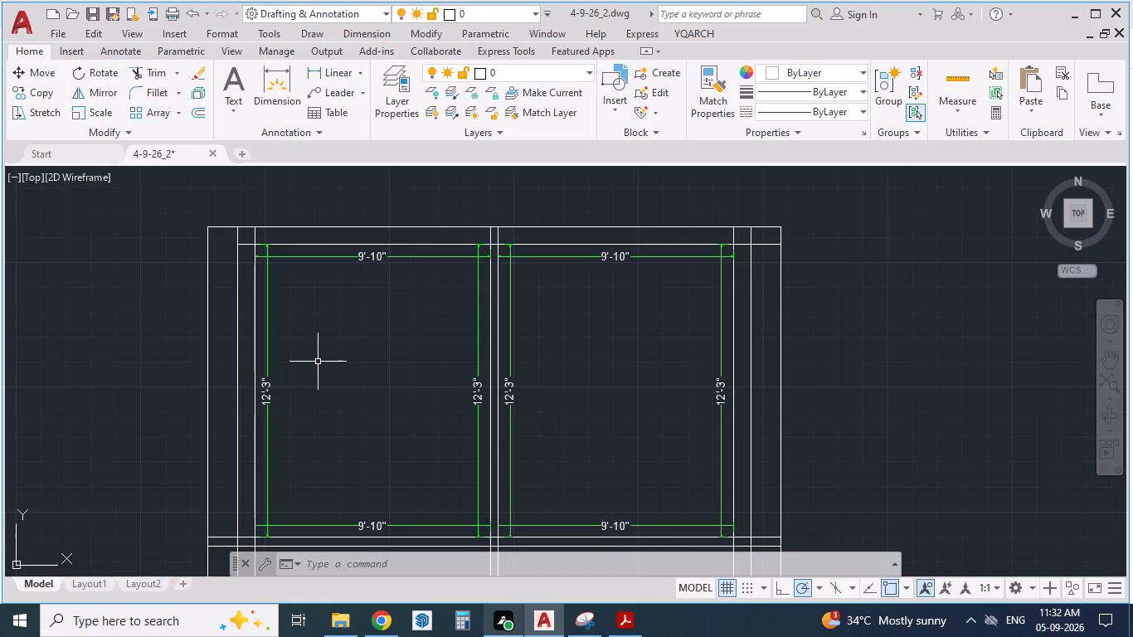
pyautogui.scroll(-1, 324, 337)
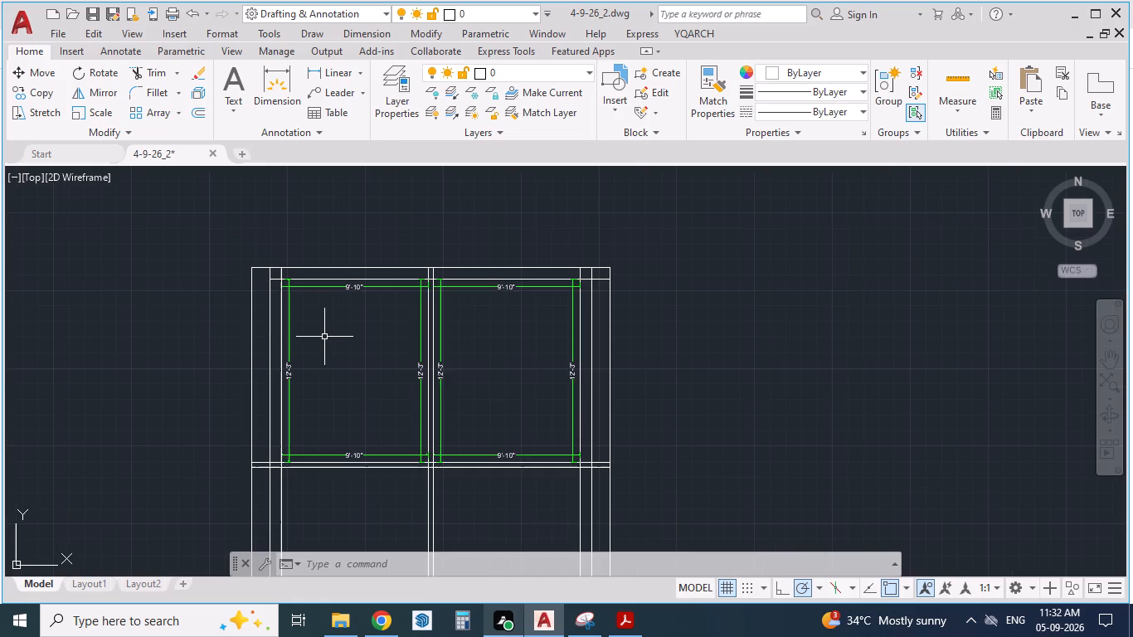
pyautogui.scroll(1, 324, 337)
pyautogui.press('Escape')
pyautogui.press('Escape')
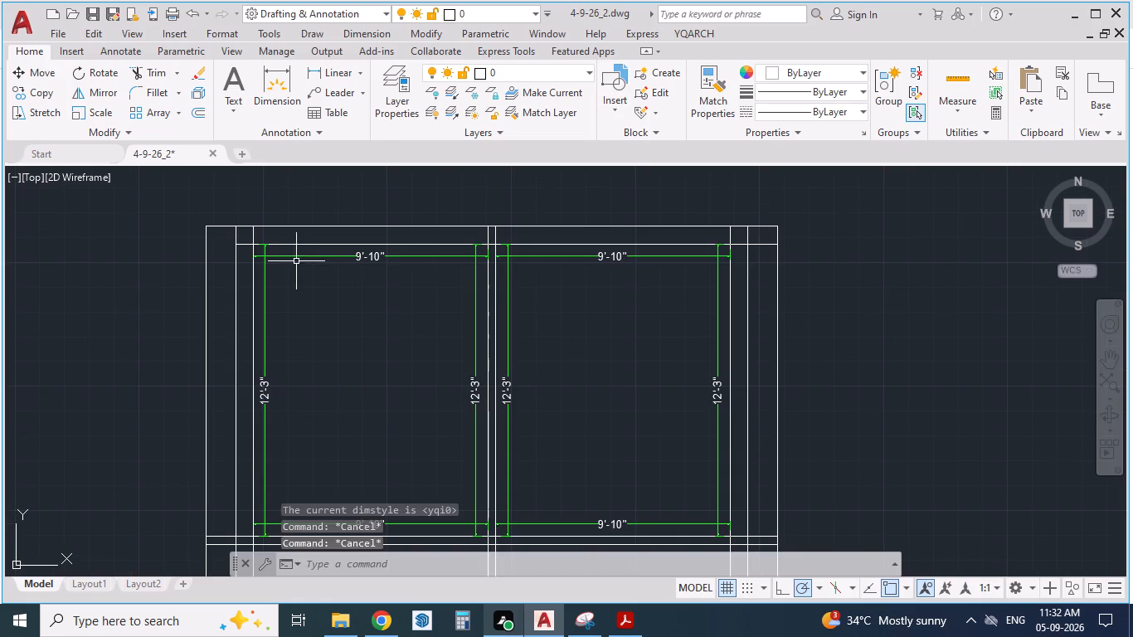
# Place an aligned dimension across the thickness of the kitchen's left outer wall.
pyautogui.scroll(1, 291, 258)
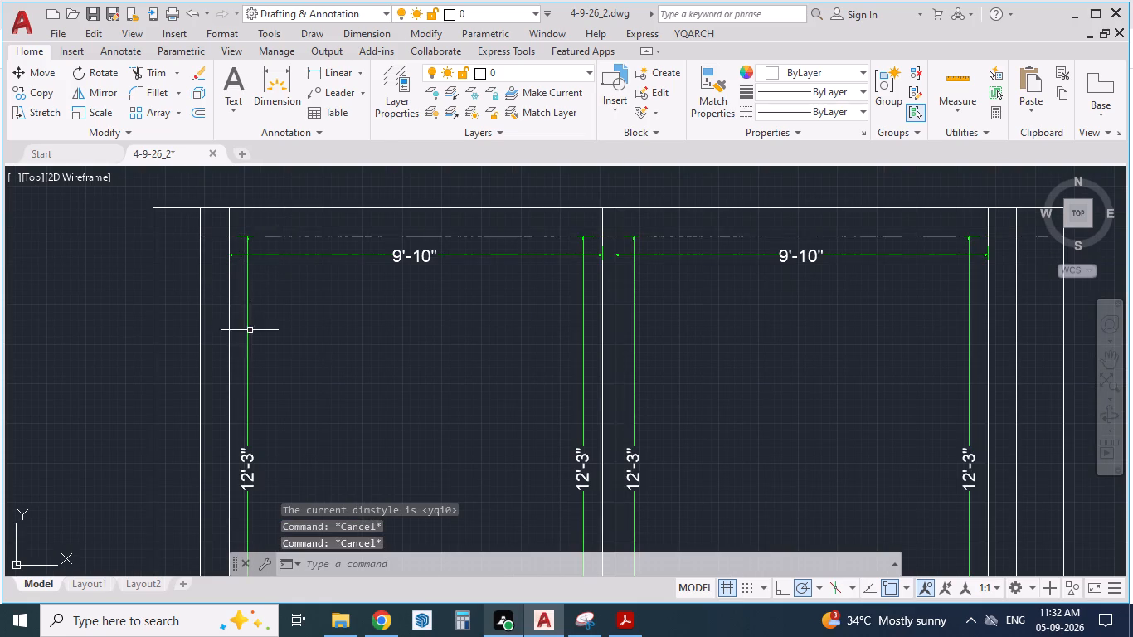
pyautogui.write('DA')
pyautogui.press('Return')
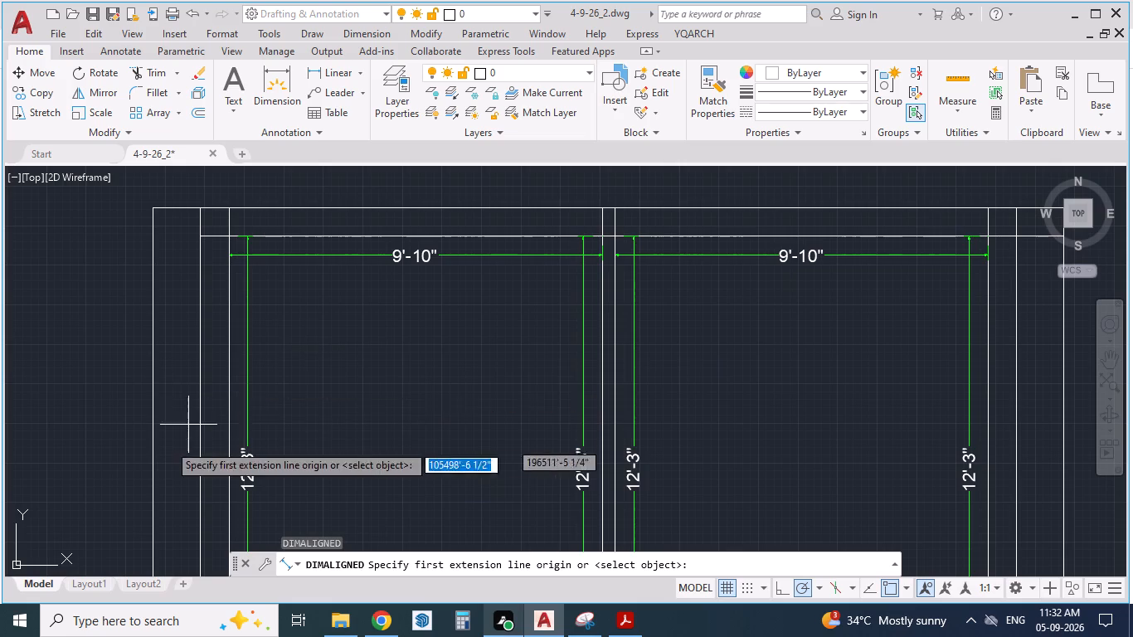
pyautogui.click(202, 398)
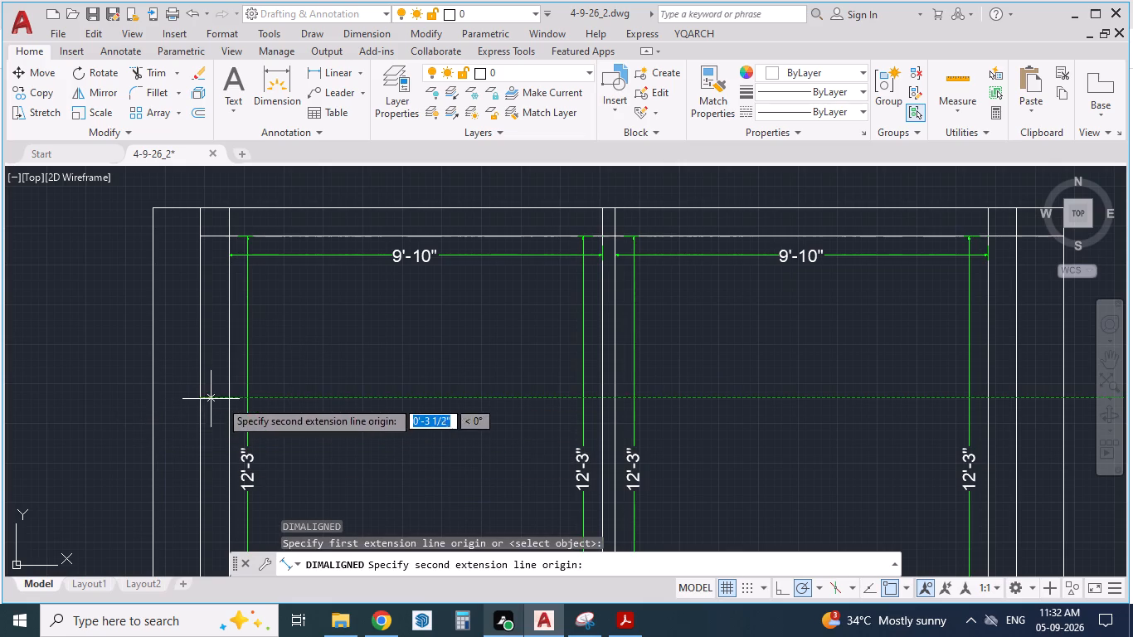
pyautogui.click(233, 400)
pyautogui.click(228, 375)
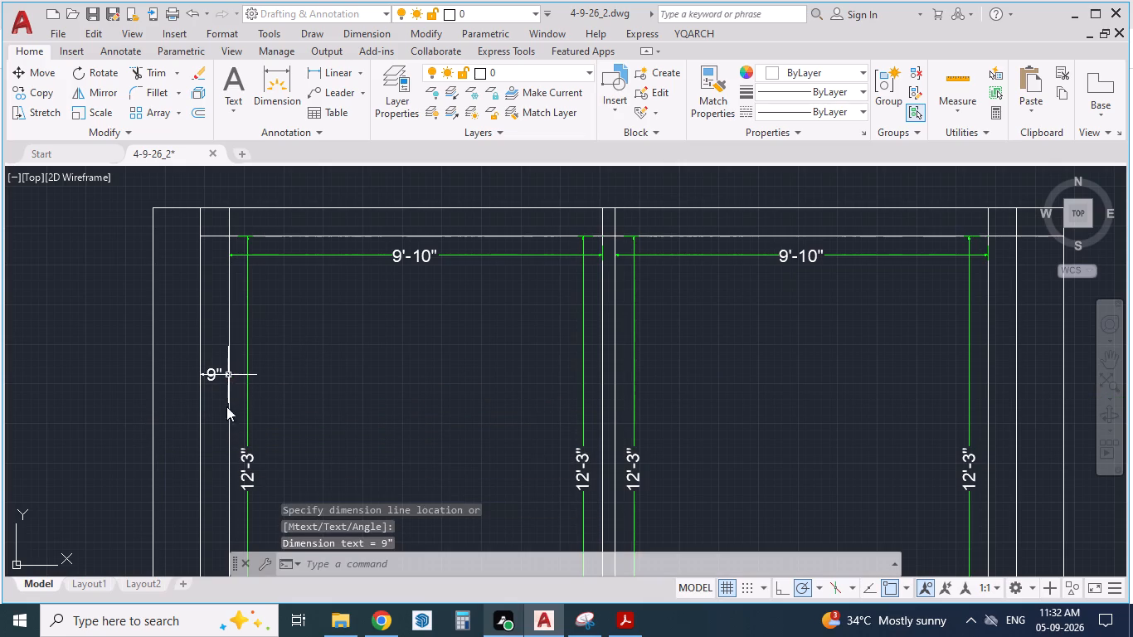
# Measure the gap between the left plot boundary line and the outer face of the kitchen wall.
pyautogui.press('space')
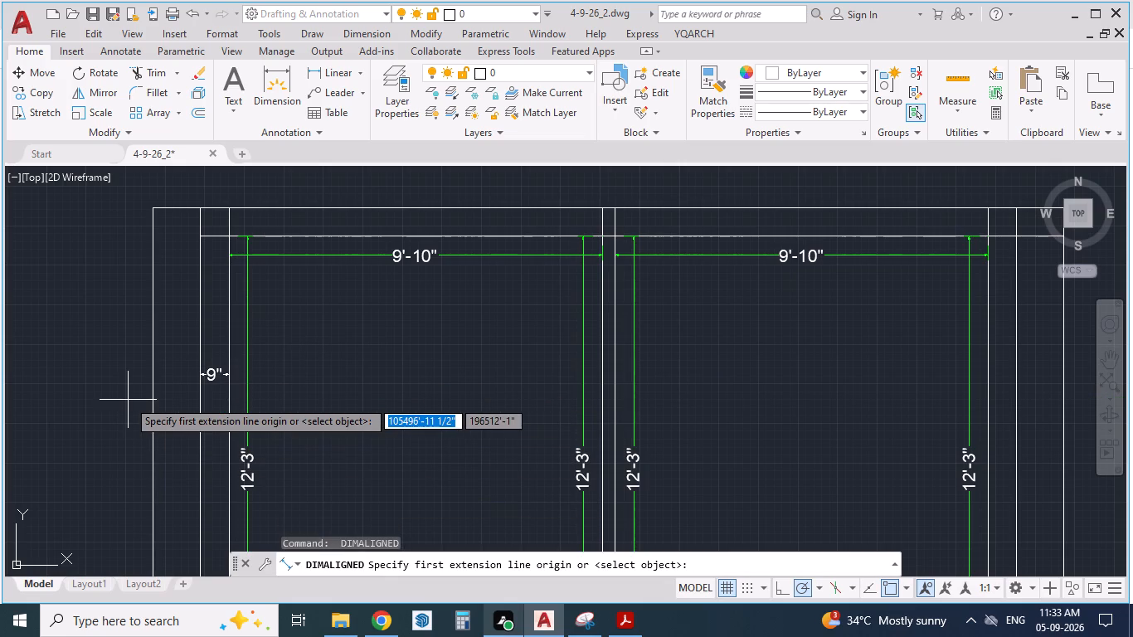
pyautogui.click(158, 401)
pyautogui.click(206, 407)
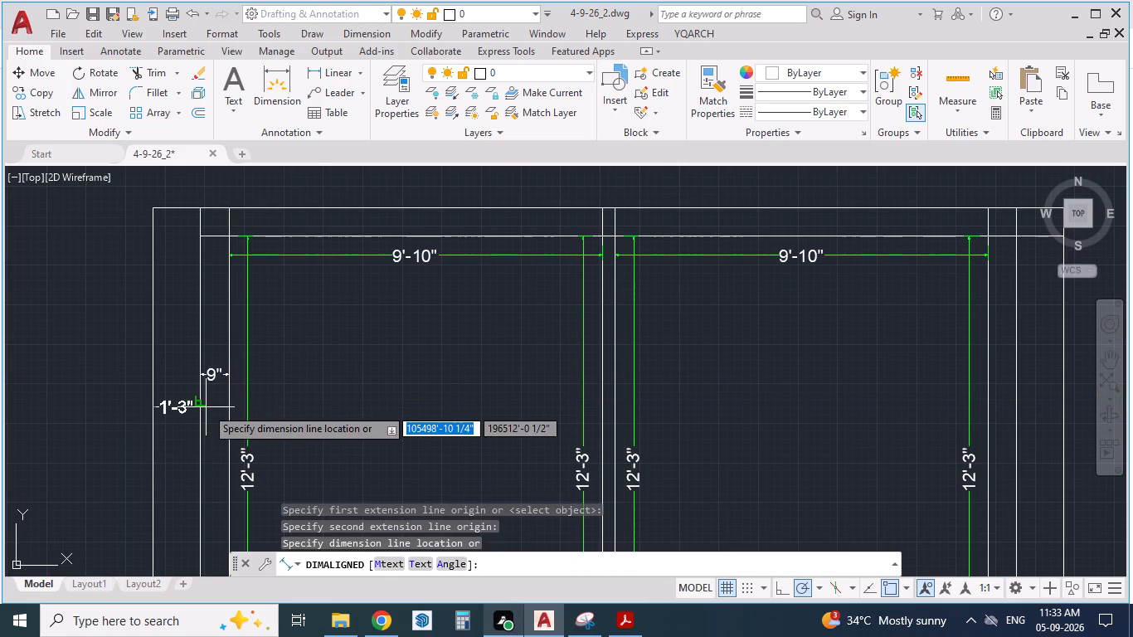
pyautogui.scroll(1, 212, 400)
pyautogui.press('space')
pyautogui.scroll(-2, 236, 401)
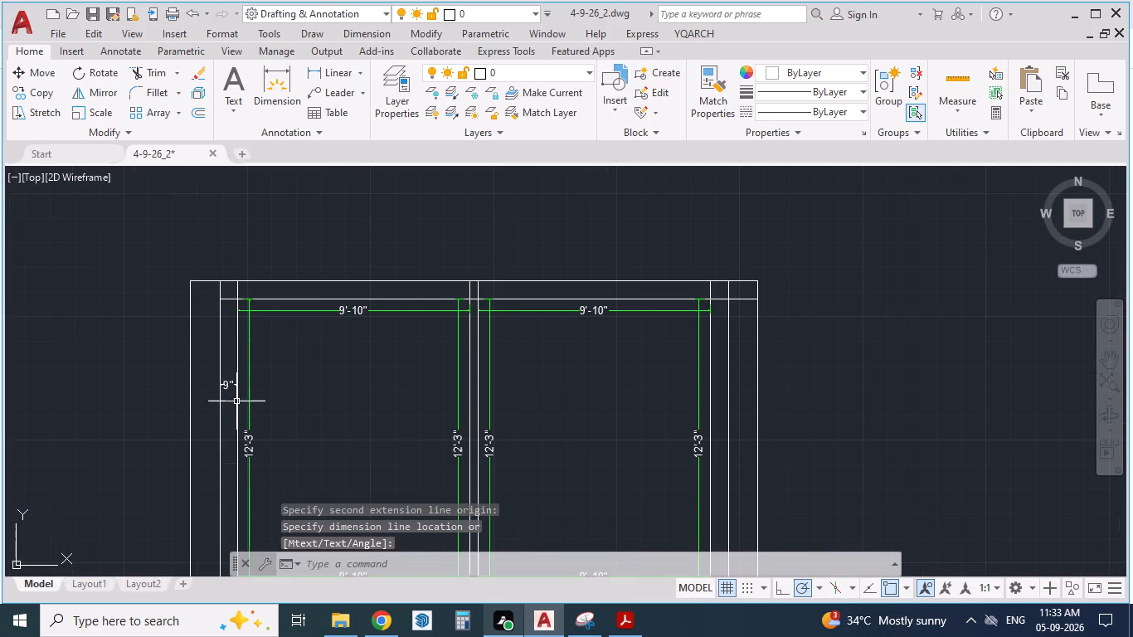
pyautogui.scroll(-2, 233, 300)
pyautogui.scroll(2, 267, 404)
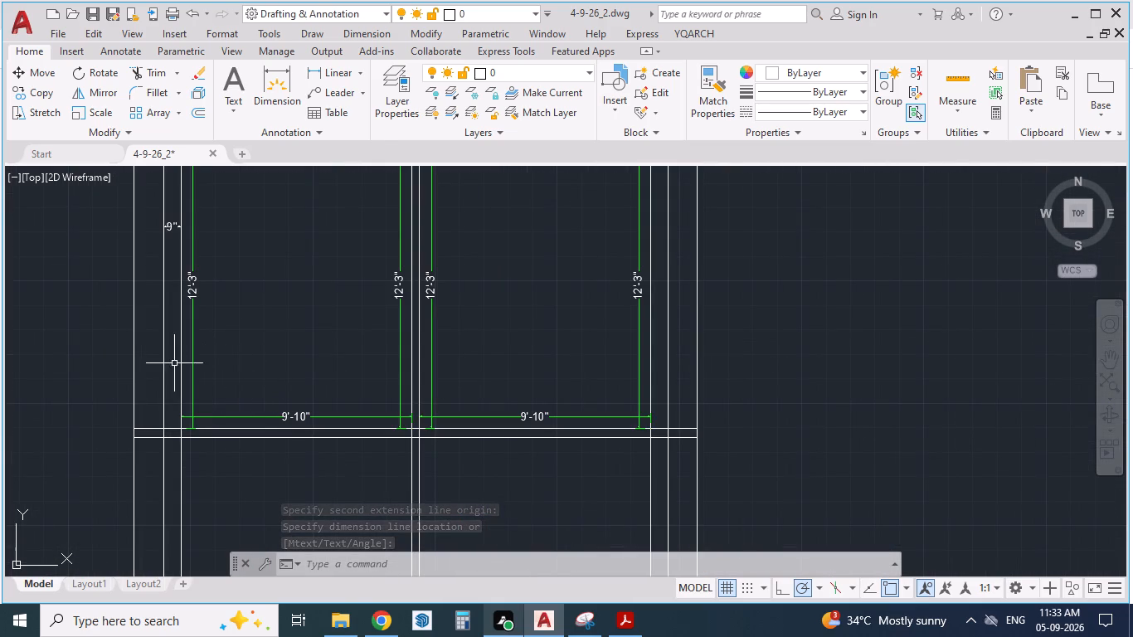
pyautogui.press('Escape')
pyautogui.press('Escape')
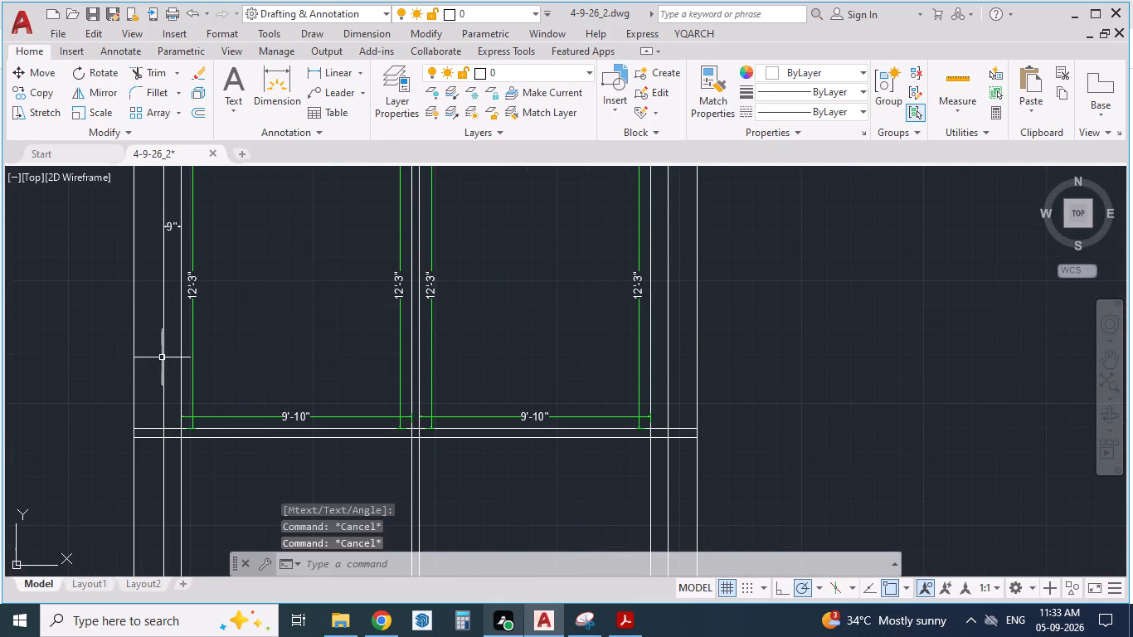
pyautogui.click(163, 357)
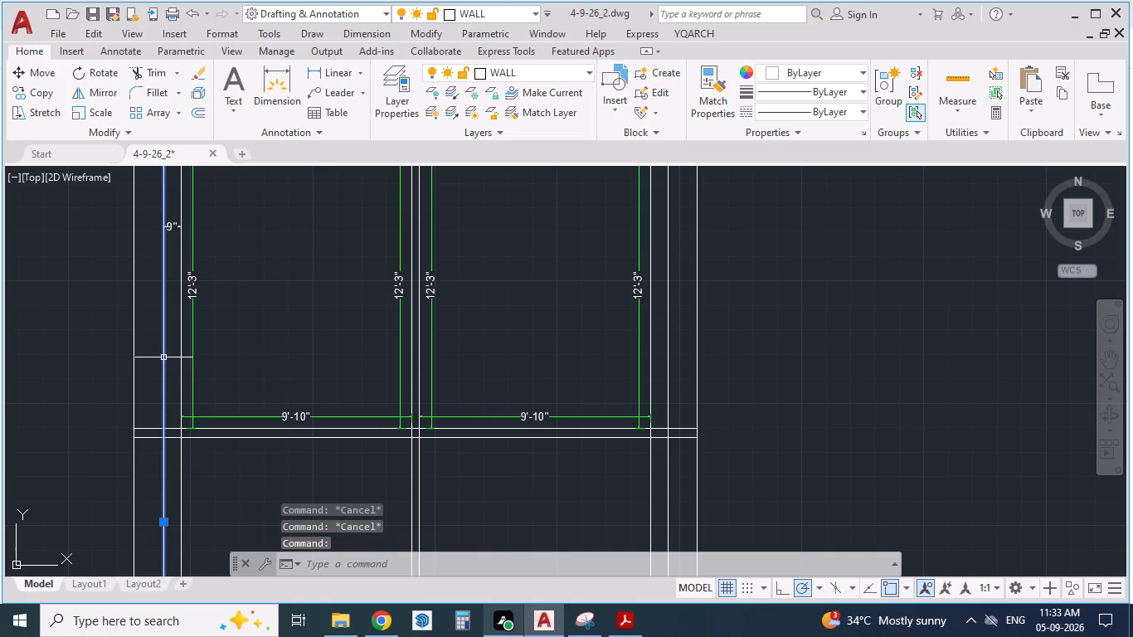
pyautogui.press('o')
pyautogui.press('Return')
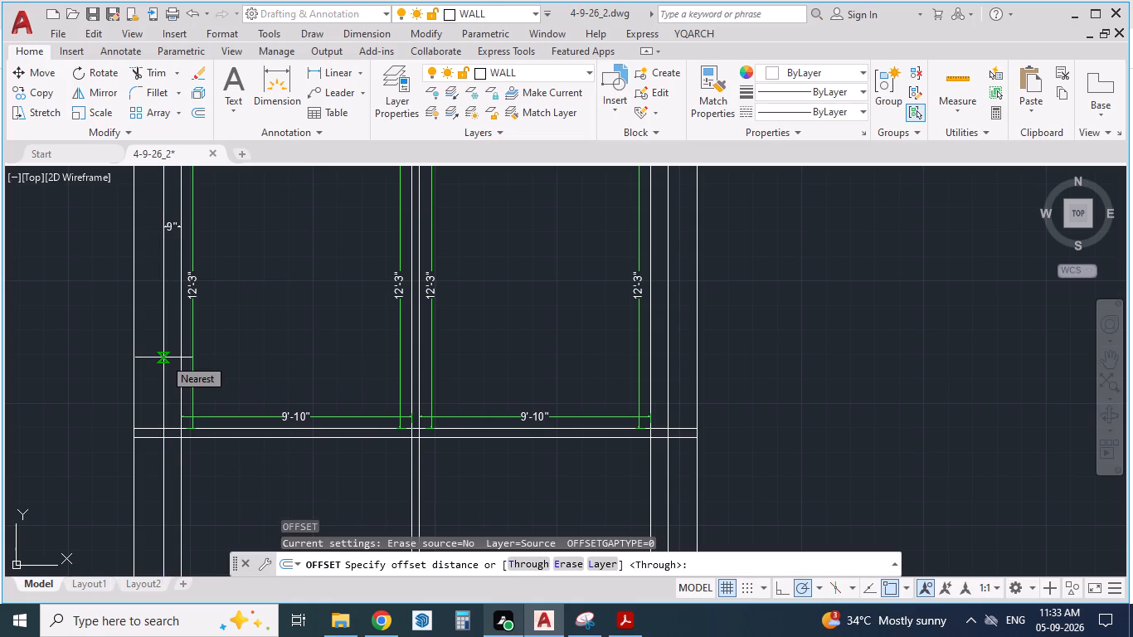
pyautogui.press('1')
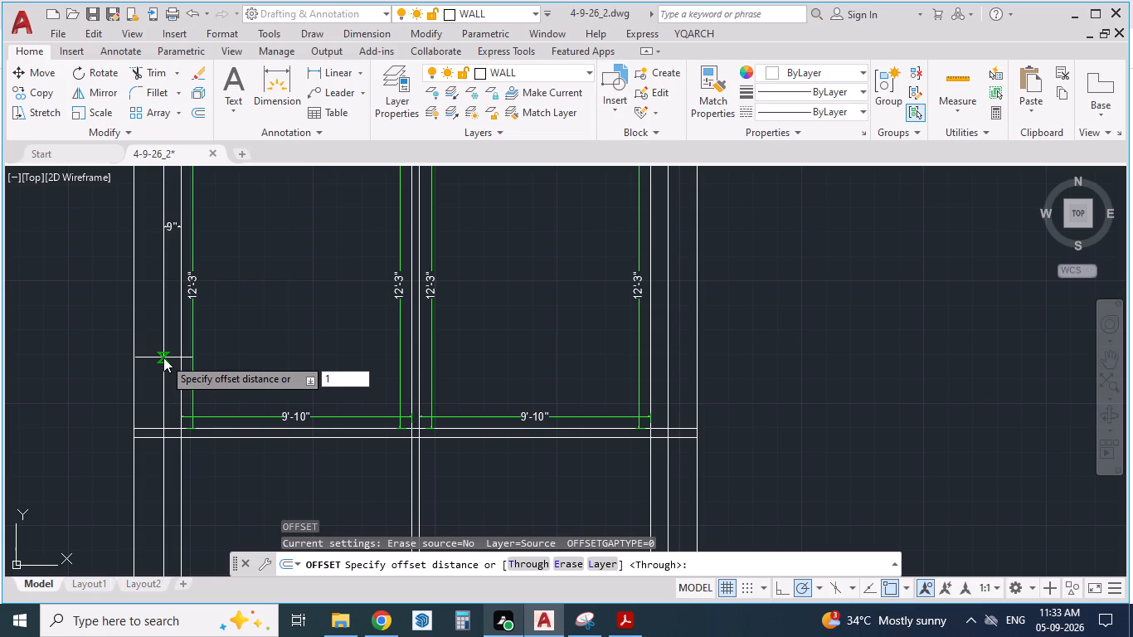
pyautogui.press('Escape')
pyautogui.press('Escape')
# Offset the left plot boundary line 1' inward, towards the kitchen wall.
pyautogui.scroll(-2, 163, 357)
pyautogui.scroll(2, 138, 299)
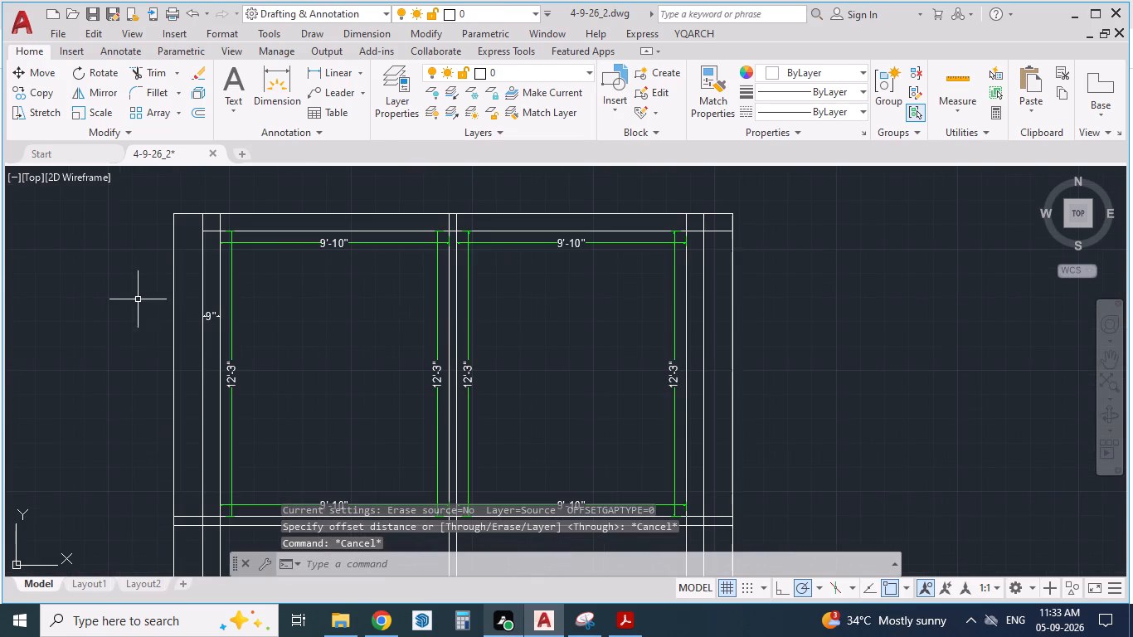
pyautogui.click(173, 360)
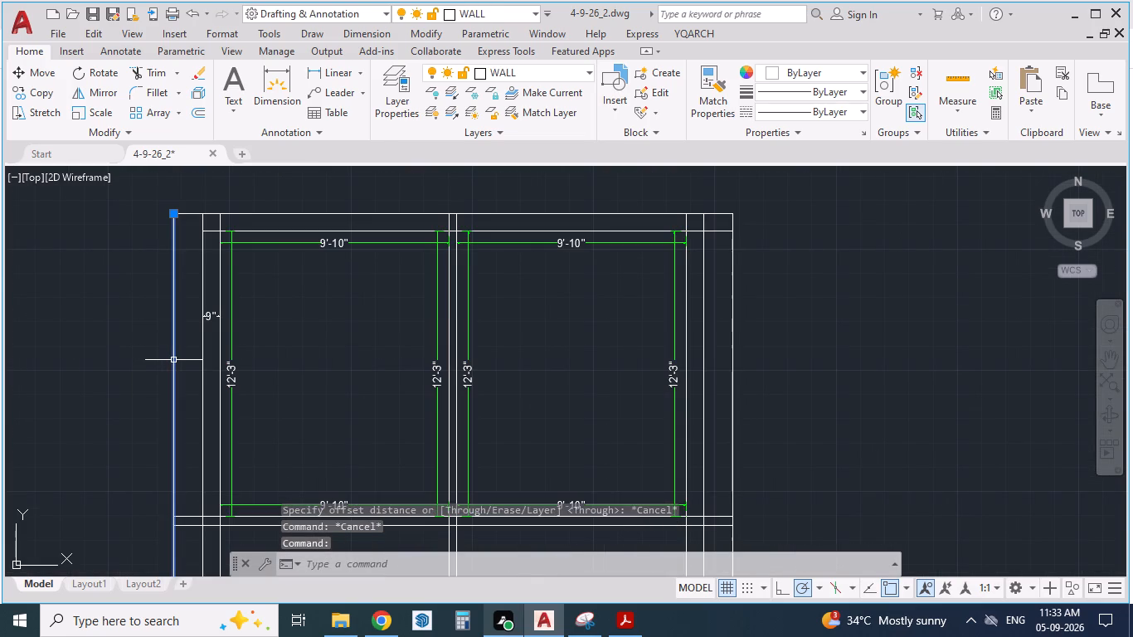
pyautogui.press('o')
pyautogui.press('Return')
pyautogui.write("1'")
pyautogui.press('Return')
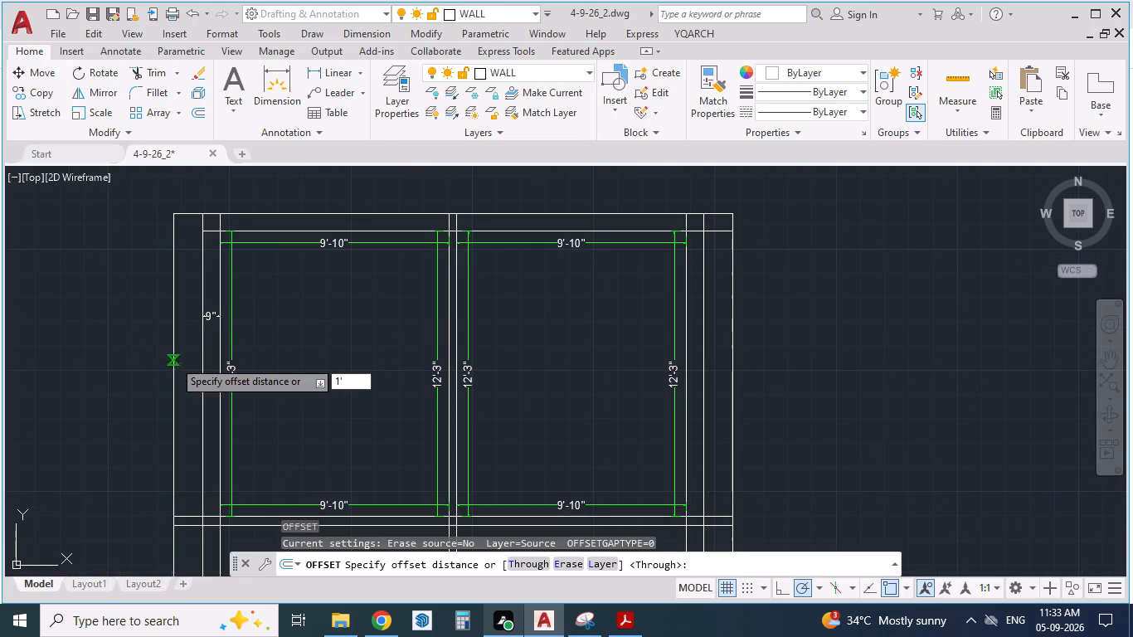
pyautogui.click(191, 363)
pyautogui.scroll(2, 191, 363)
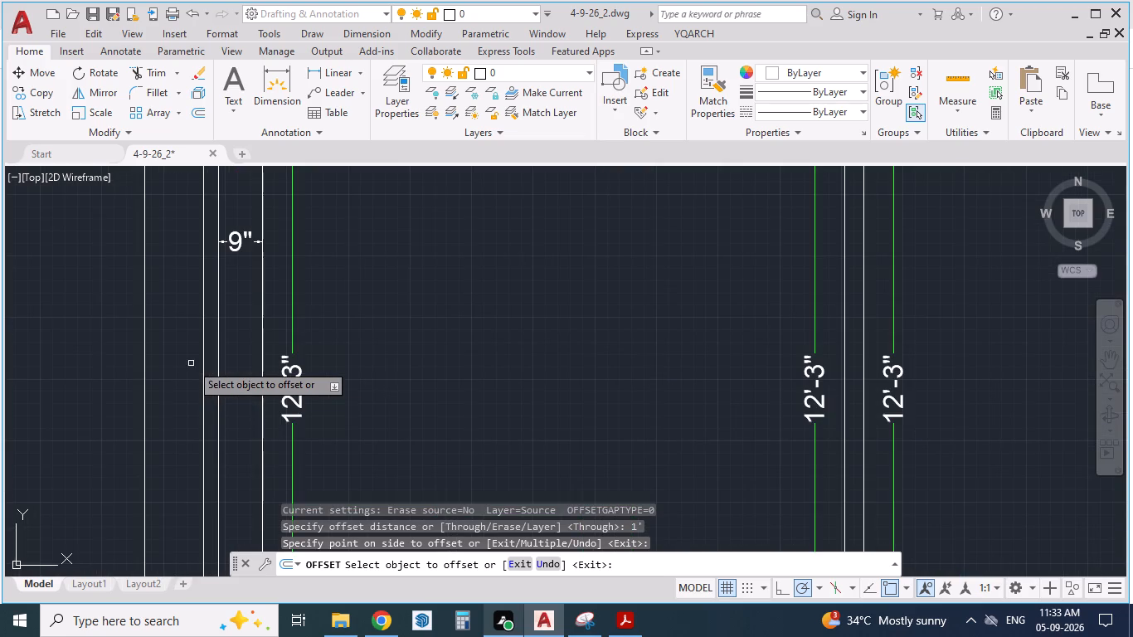
# Offset the inner face line of the kitchen's left outer wall 2" outward, towards the left plot boundary.
pyautogui.click(261, 365)
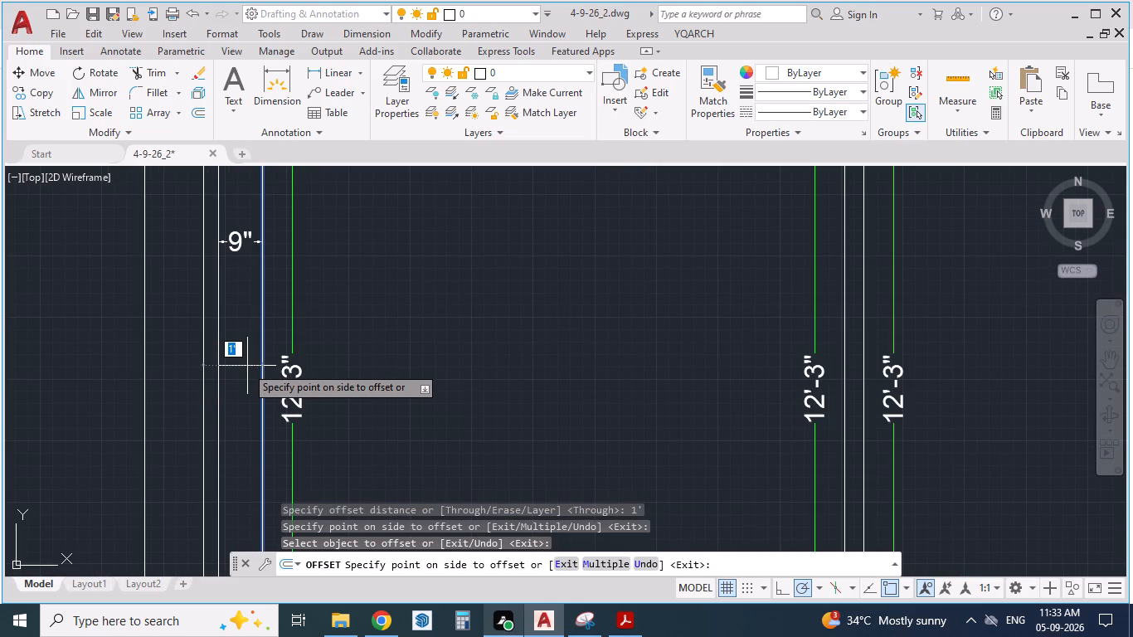
pyautogui.press('2')
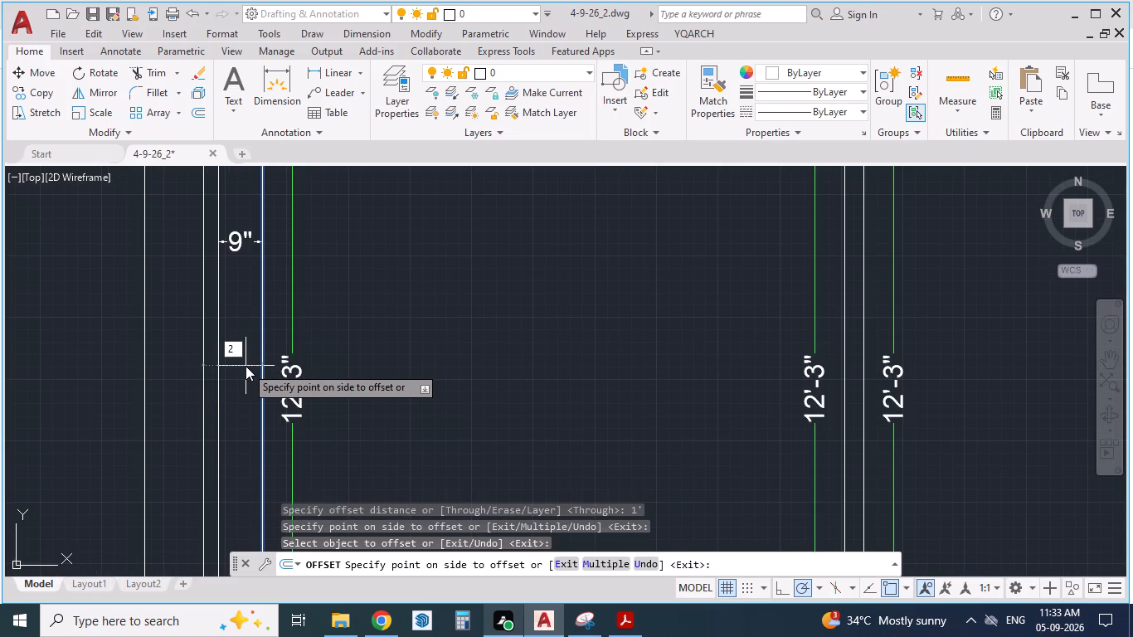
pyautogui.hotkey('shift', '"')
pyautogui.press('Return')
pyautogui.click(246, 366)
# Delete the original inner and outer face lines of the kitchen's left outer wall, keeping the new offset lines.
pyautogui.scroll(-1, 229, 374)
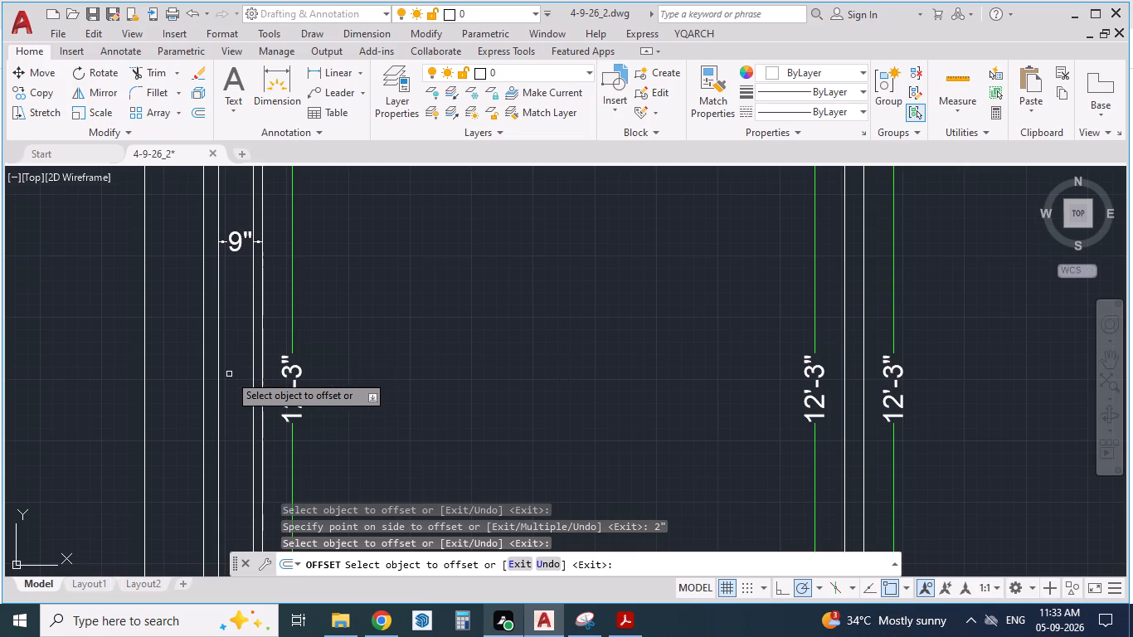
pyautogui.scroll(-1, 236, 298)
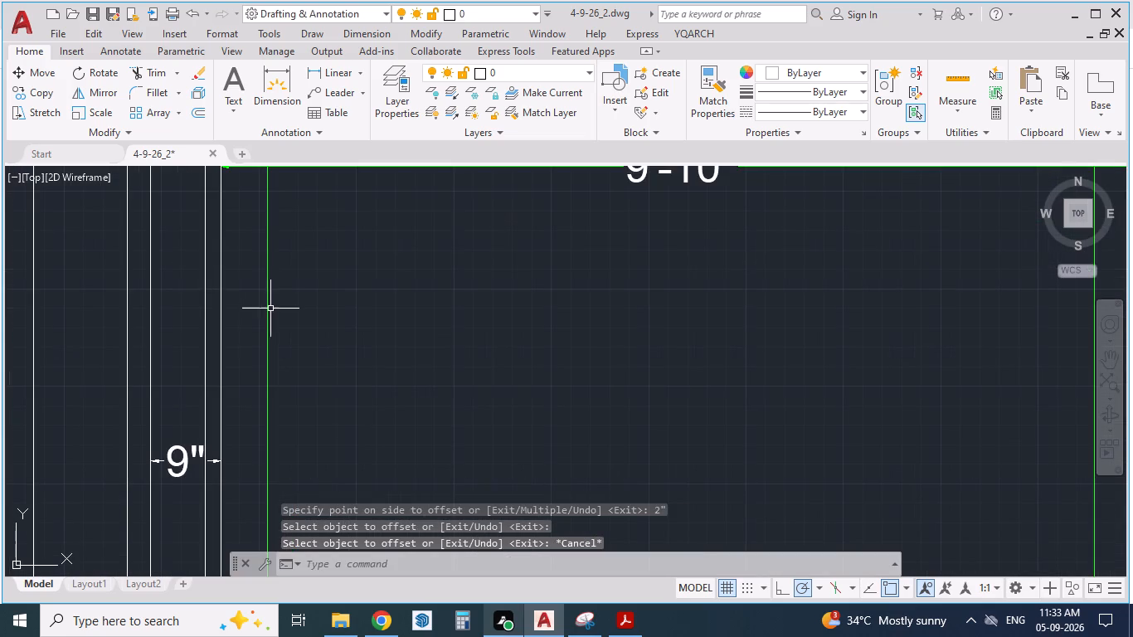
pyautogui.click(220, 308)
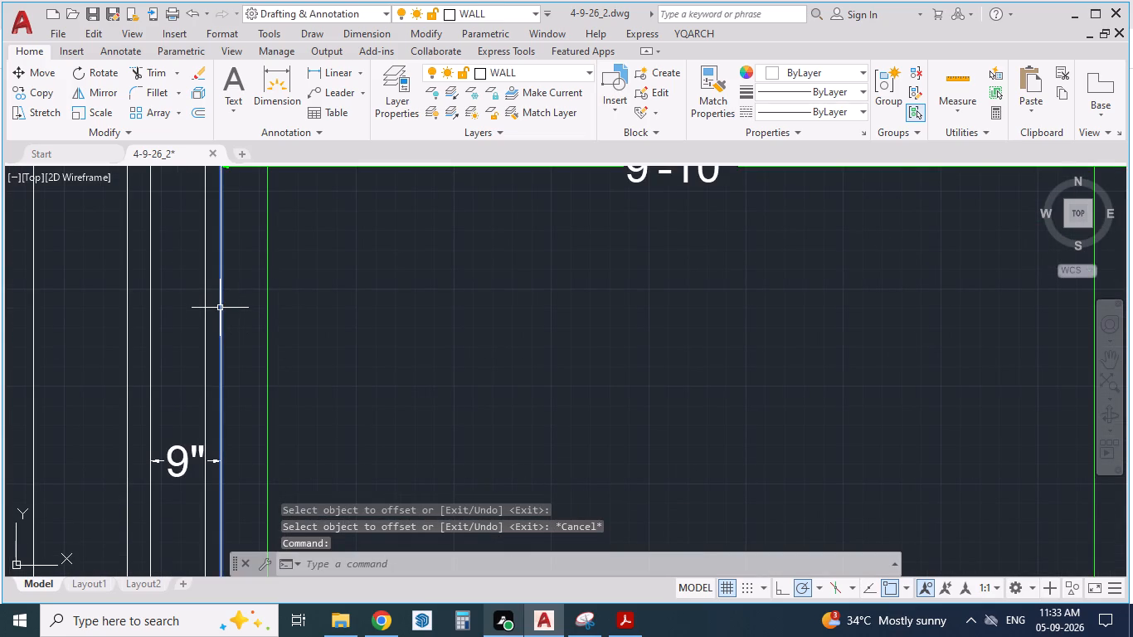
pyautogui.press('Delete')
pyautogui.scroll(-2, 226, 308)
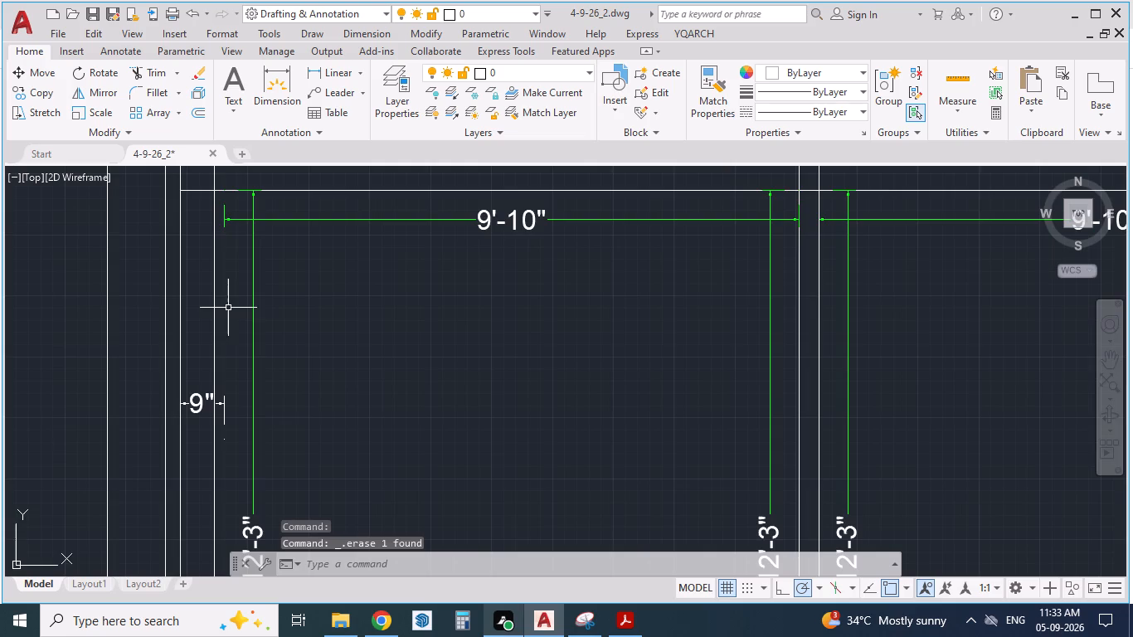
pyautogui.scroll(-1, 228, 308)
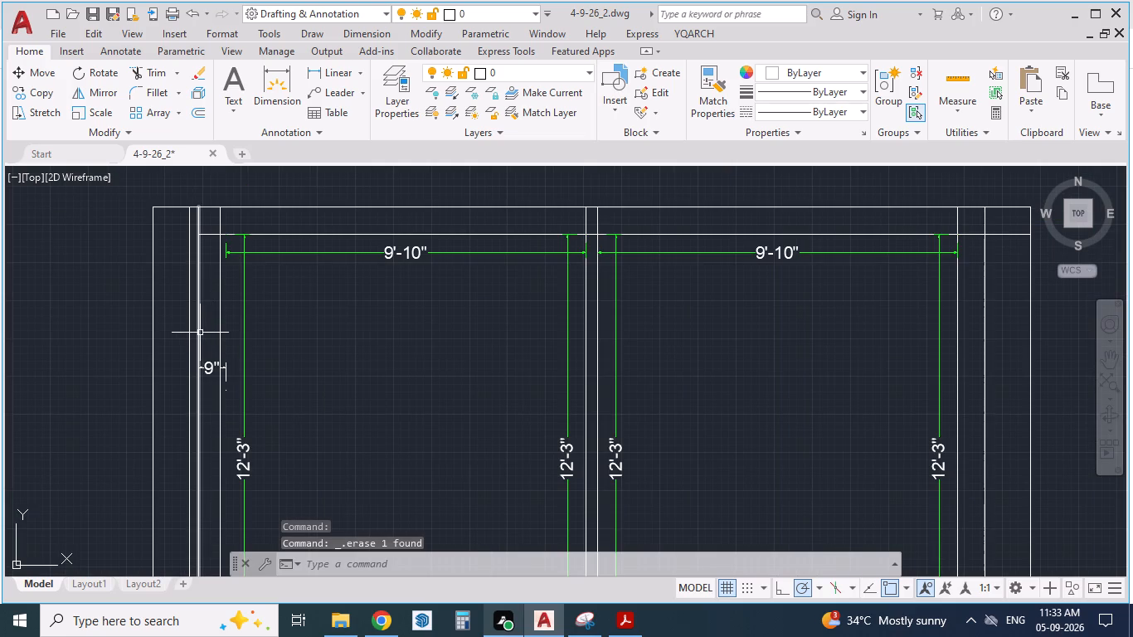
pyautogui.click(200, 333)
pyautogui.press('Delete')
# Offset the right plot boundary line 1' inward, towards Bedroom1's right outer wall.
pyautogui.scroll(-1, 200, 323)
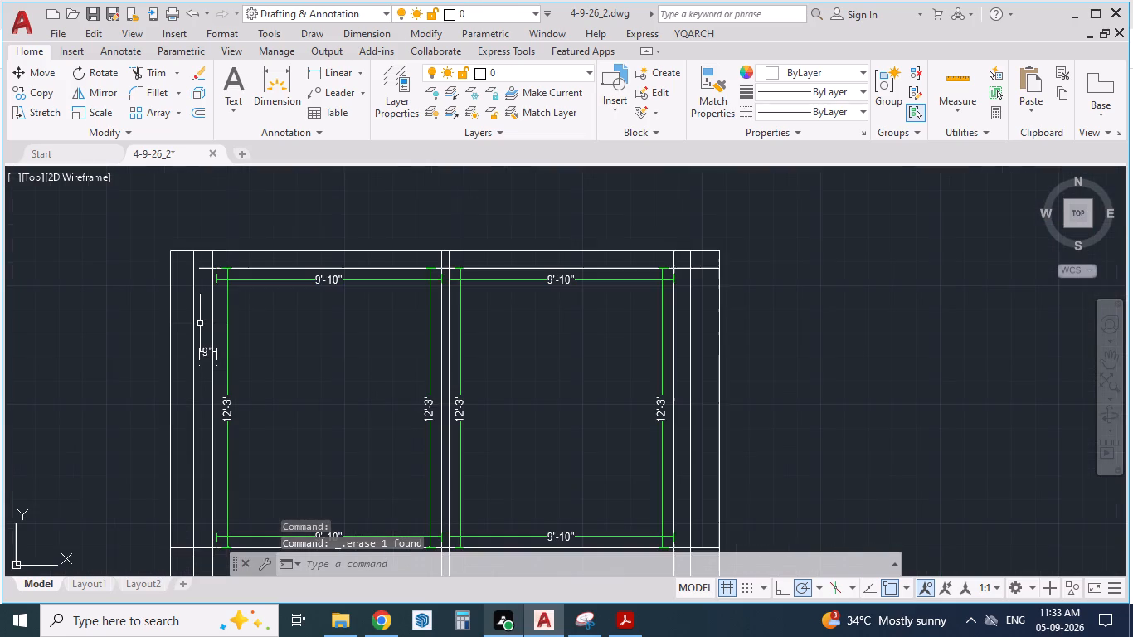
pyautogui.scroll(-1, 200, 323)
pyautogui.scroll(2, 518, 335)
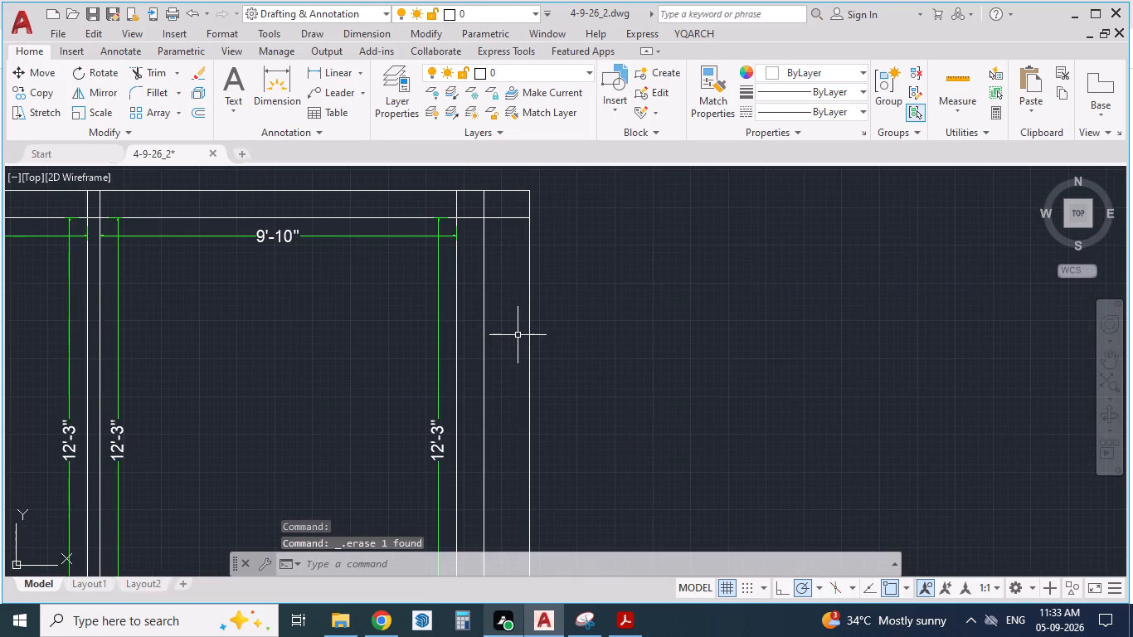
pyautogui.press('o')
pyautogui.press('Return')
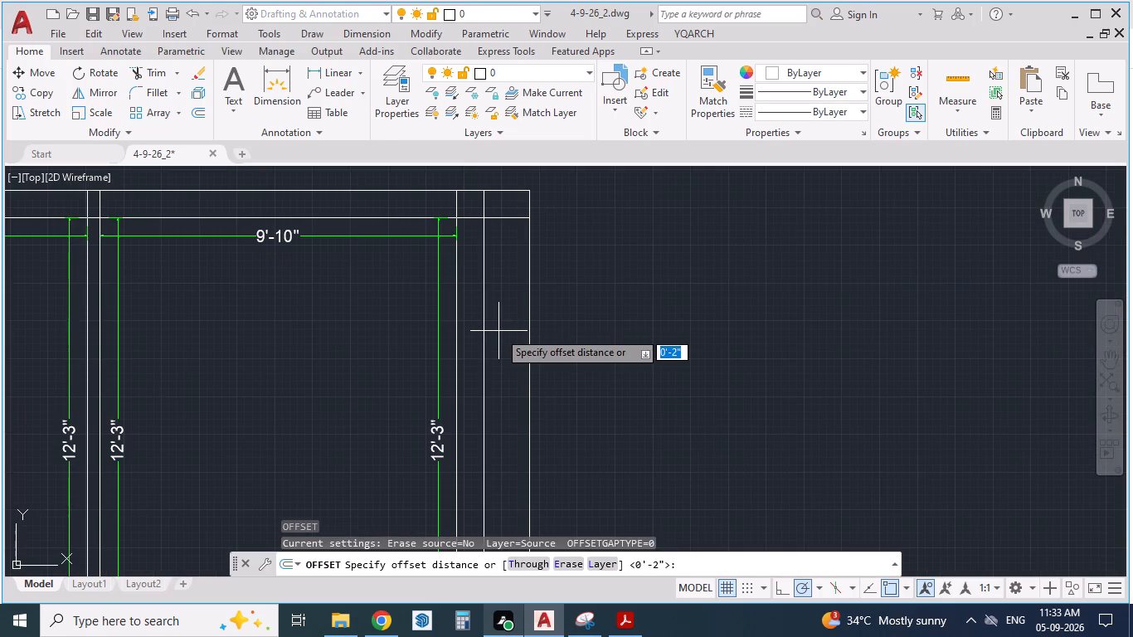
pyautogui.write("1'")
pyautogui.press('Return')
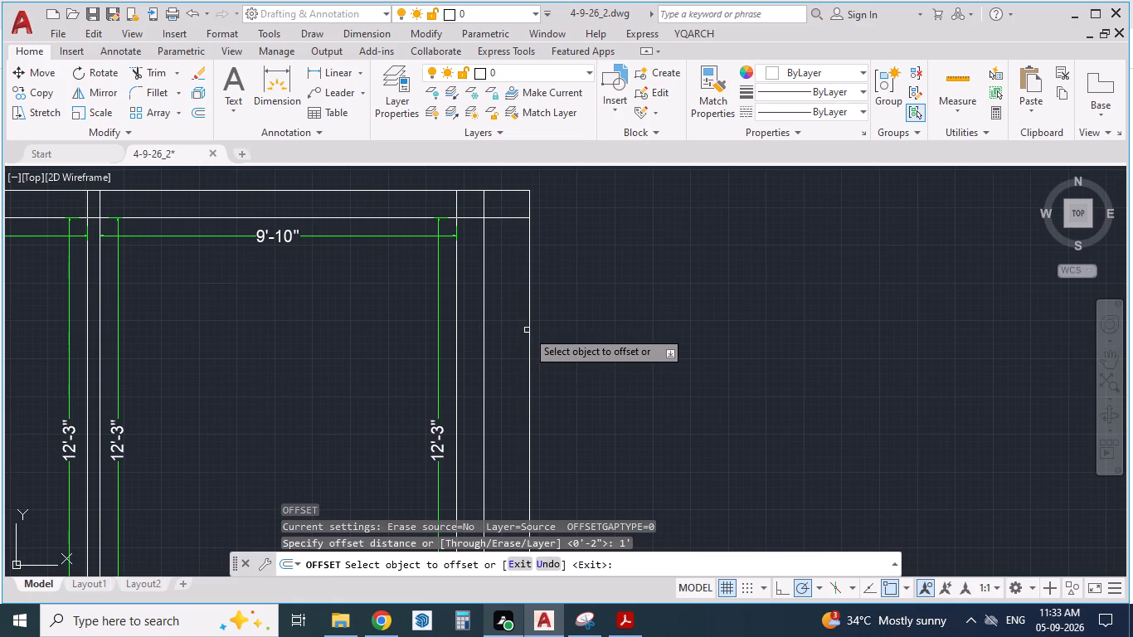
pyautogui.click(528, 329)
pyautogui.click(513, 329)
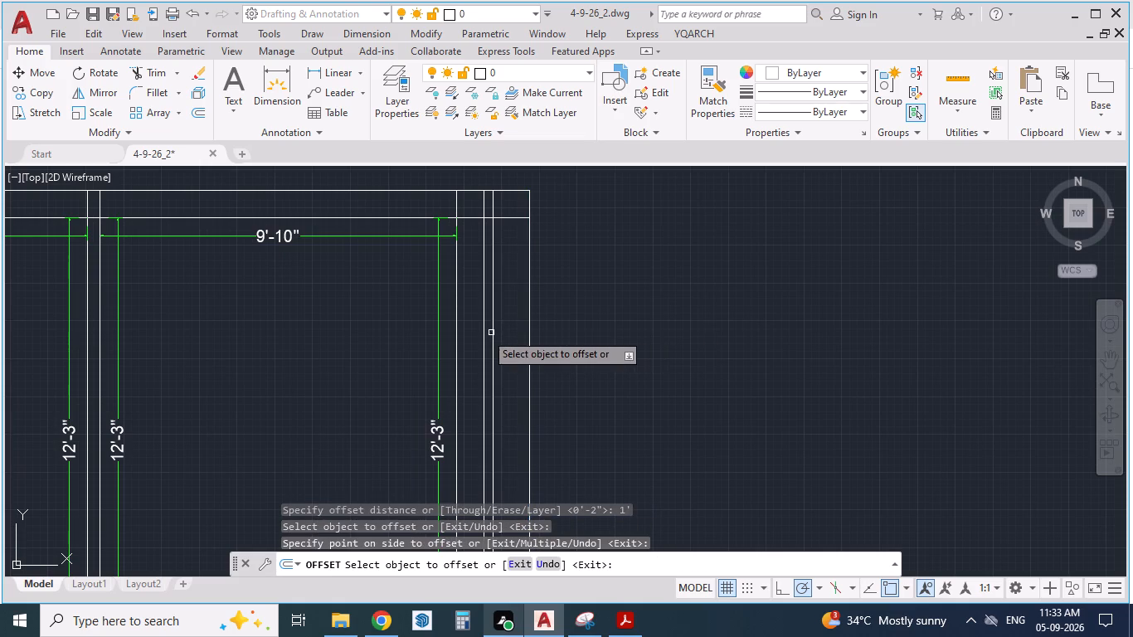
# Offset the inner face line of Bedroom1's right outer wall 2" outward, towards the right plot boundary.
pyautogui.click(456, 332)
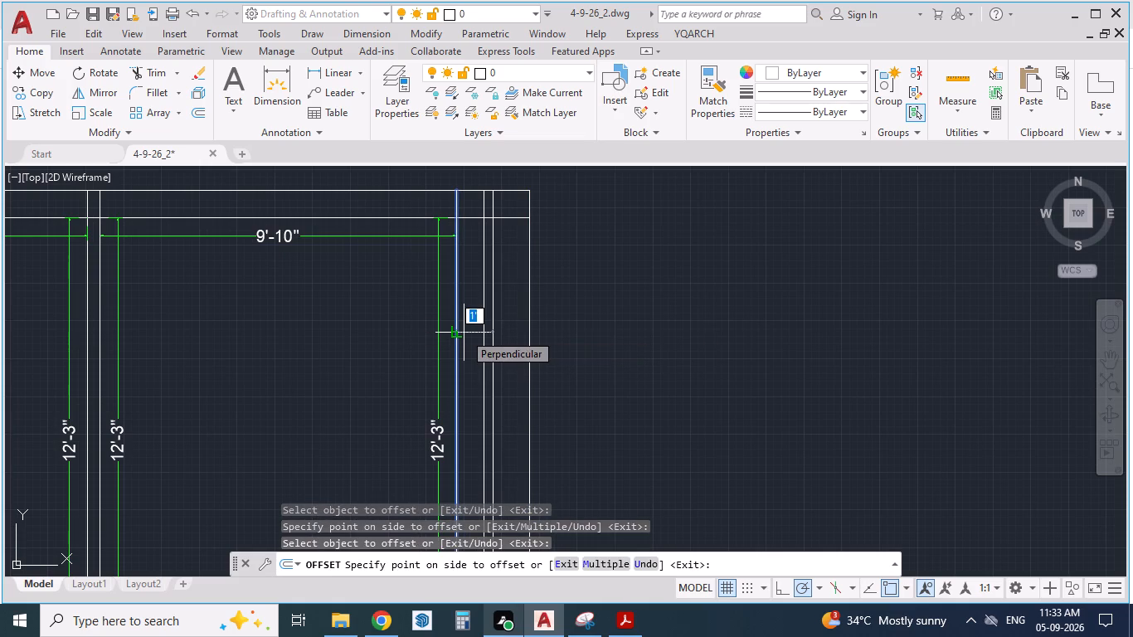
pyautogui.write('2"')
pyautogui.press('Return')
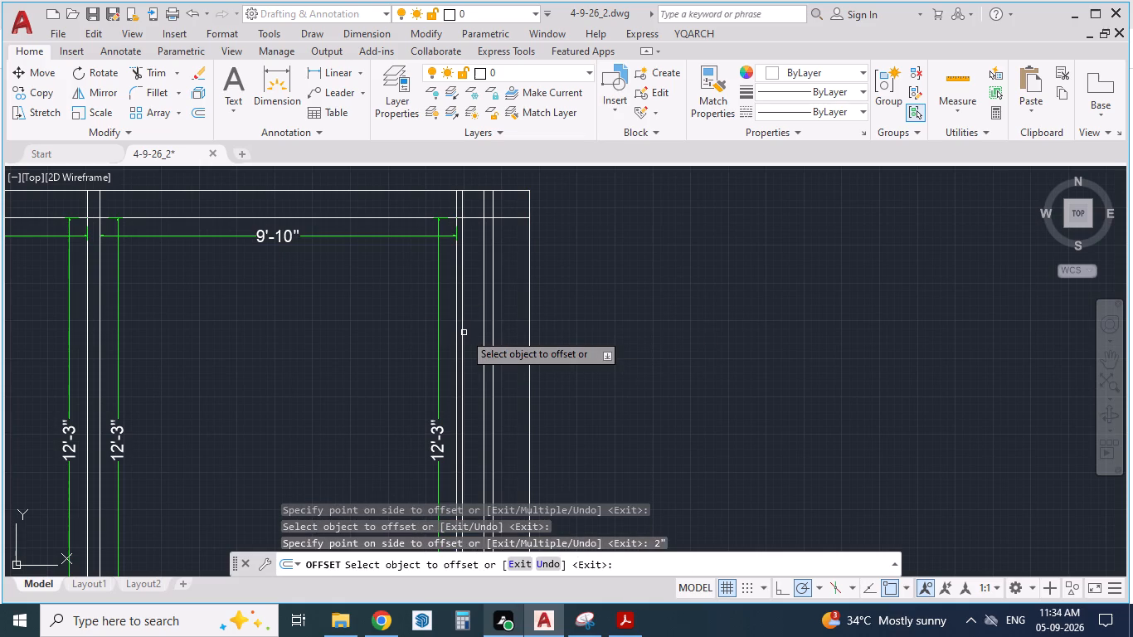
pyautogui.press('Return')
# Delete the original inner and outer face lines of Bedroom1's right outer wall, keeping the new offset lines.
pyautogui.scroll(1, 464, 333)
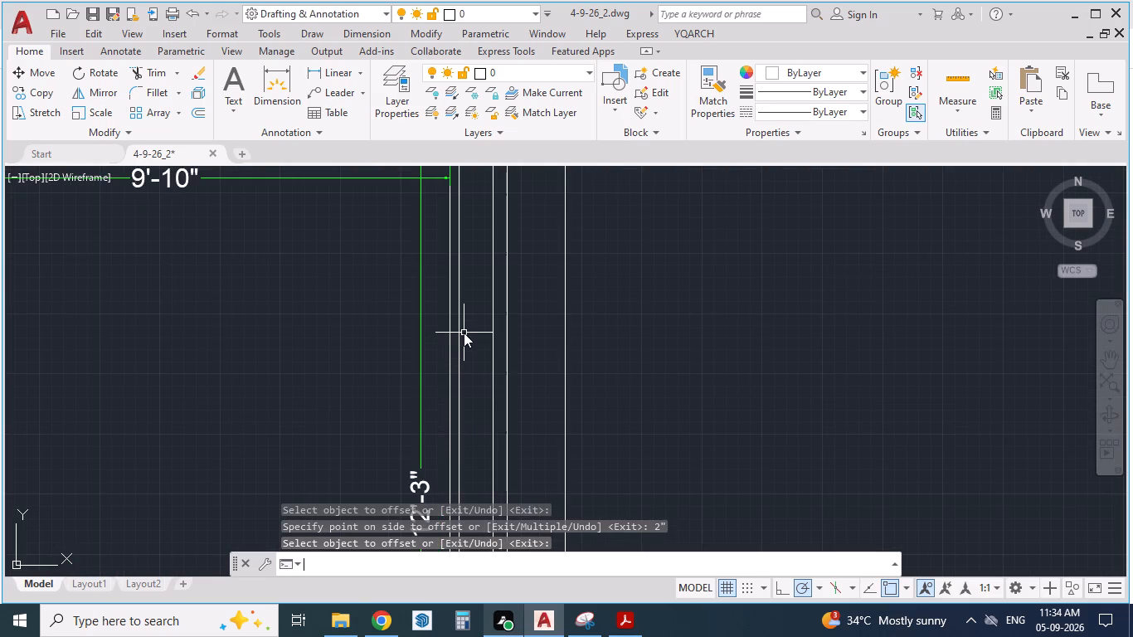
pyautogui.click(450, 333)
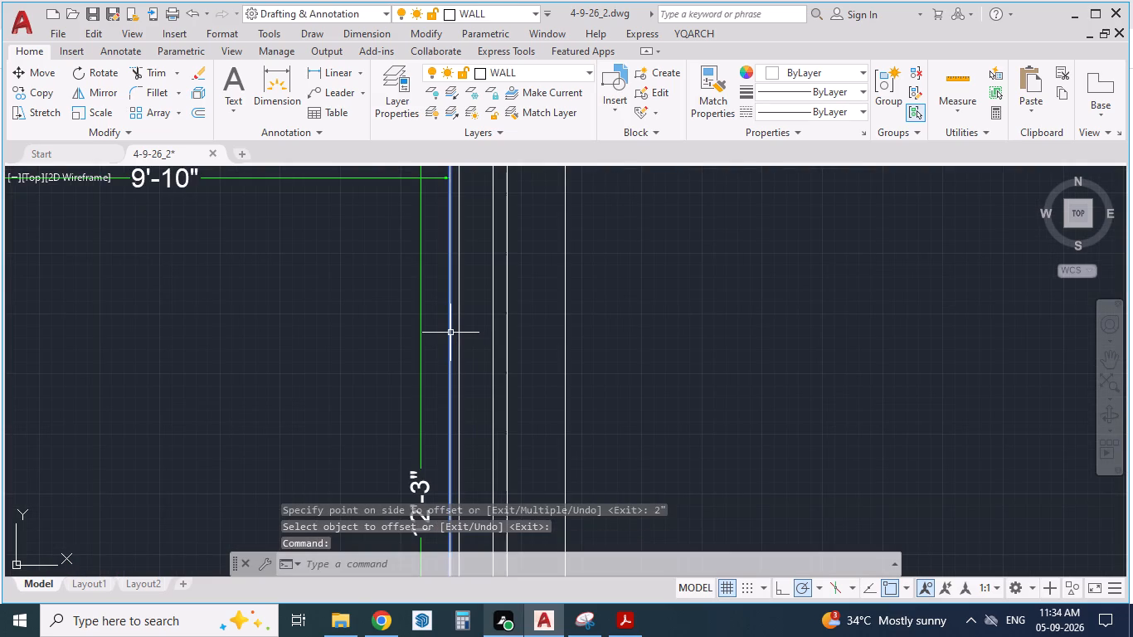
pyautogui.press('Delete')
pyautogui.scroll(-1, 503, 349)
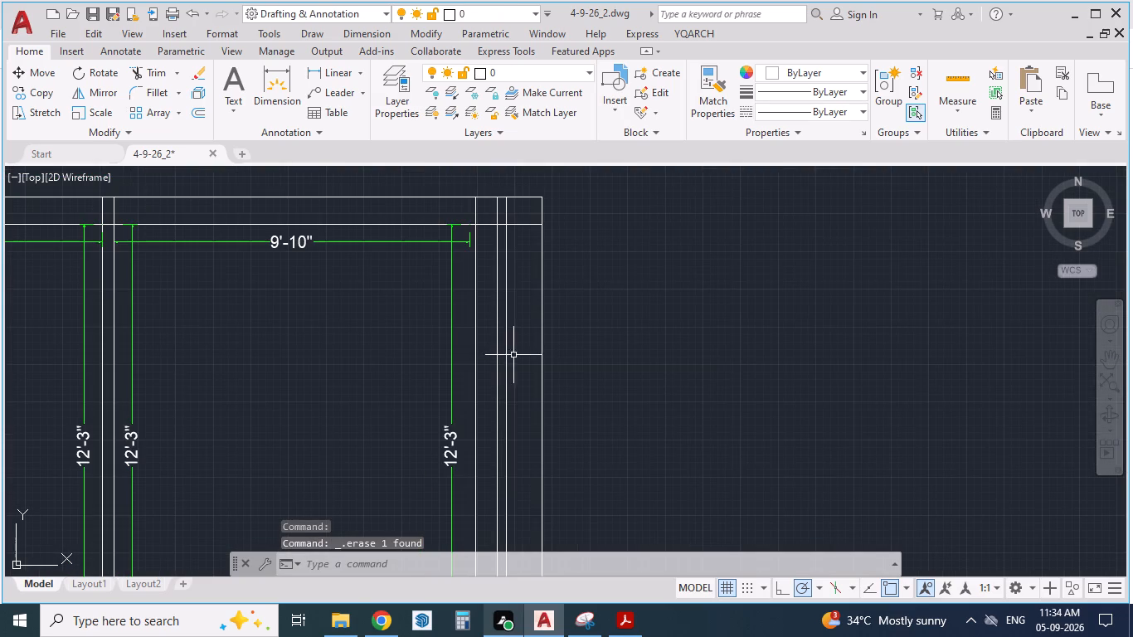
pyautogui.click(496, 348)
pyautogui.press('Delete')
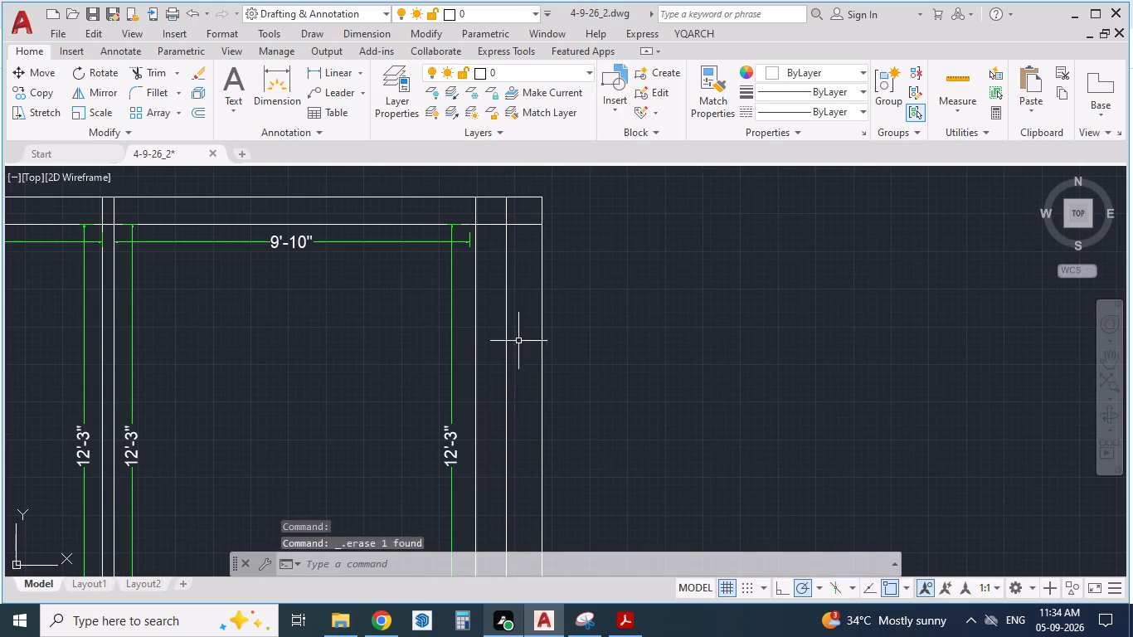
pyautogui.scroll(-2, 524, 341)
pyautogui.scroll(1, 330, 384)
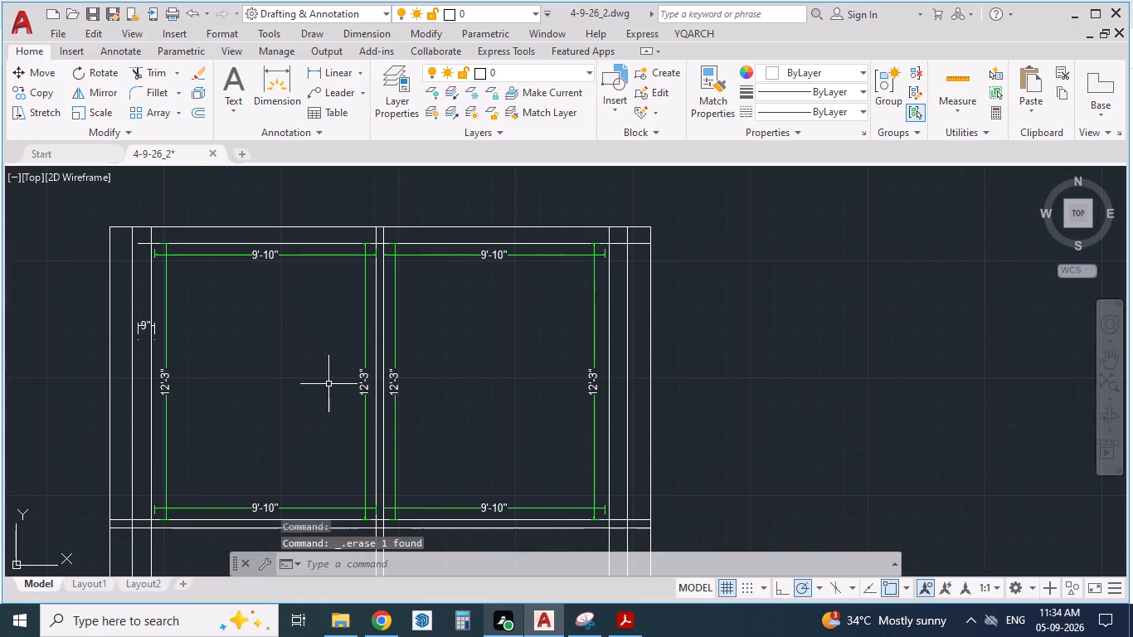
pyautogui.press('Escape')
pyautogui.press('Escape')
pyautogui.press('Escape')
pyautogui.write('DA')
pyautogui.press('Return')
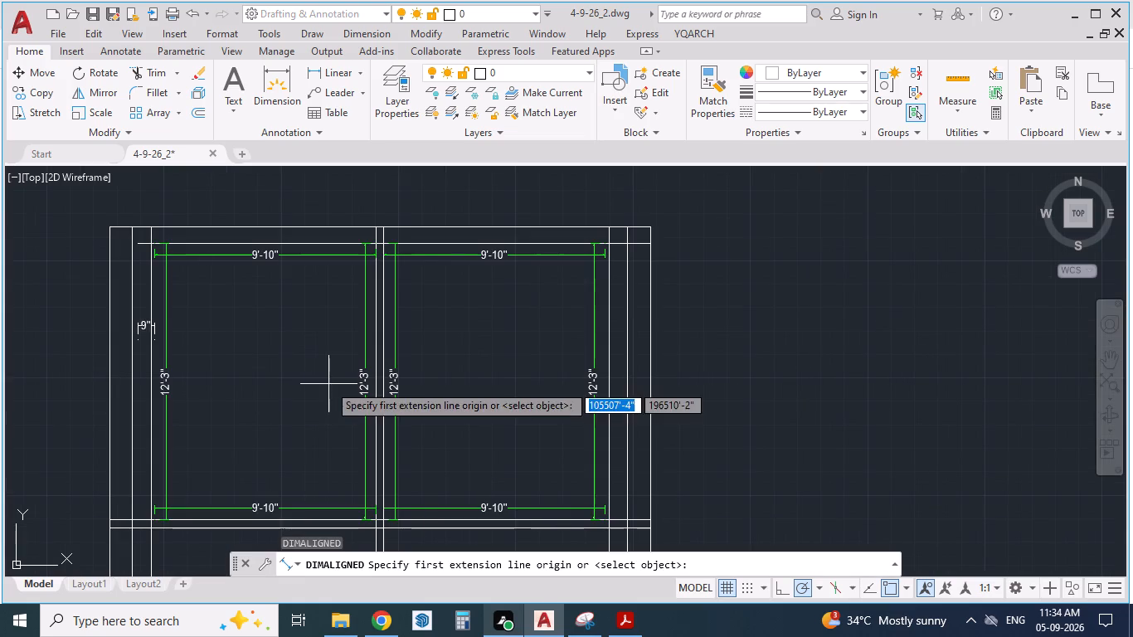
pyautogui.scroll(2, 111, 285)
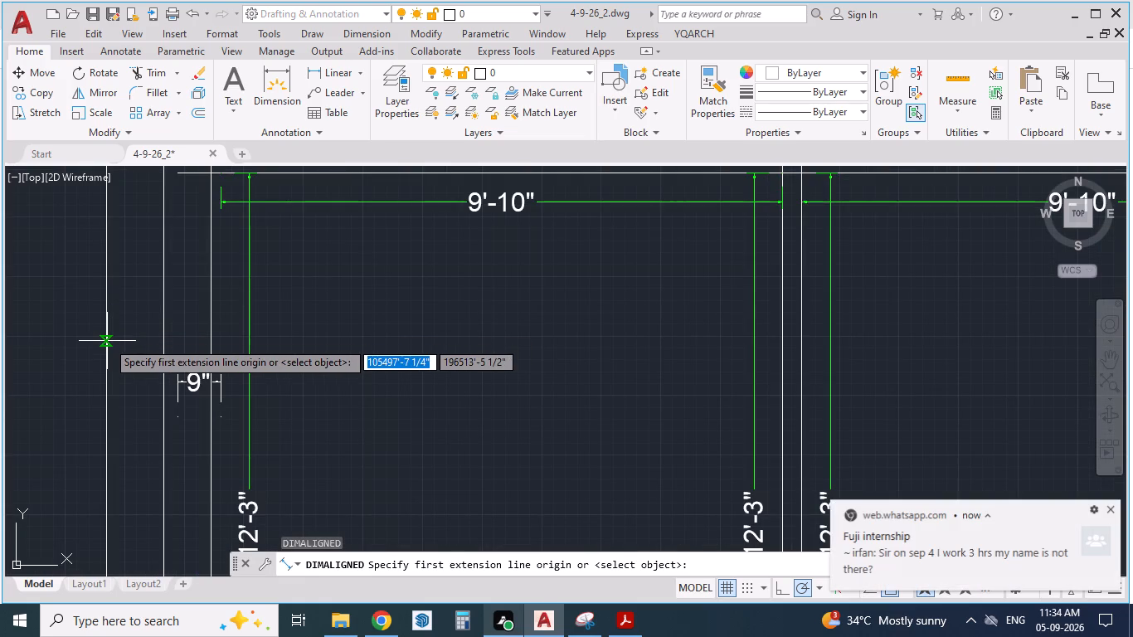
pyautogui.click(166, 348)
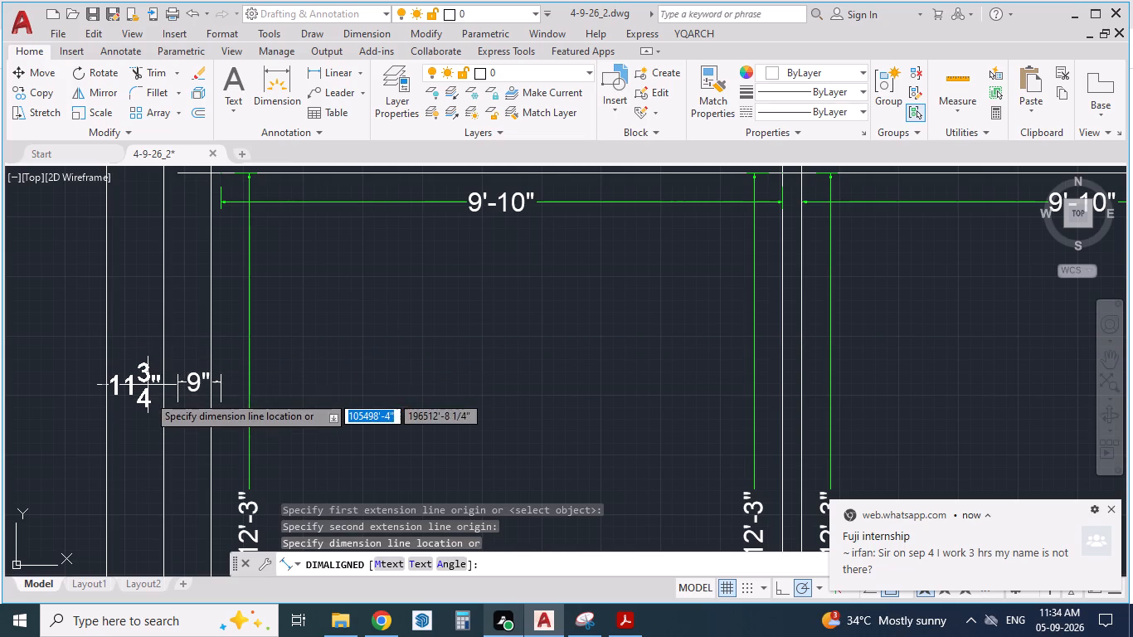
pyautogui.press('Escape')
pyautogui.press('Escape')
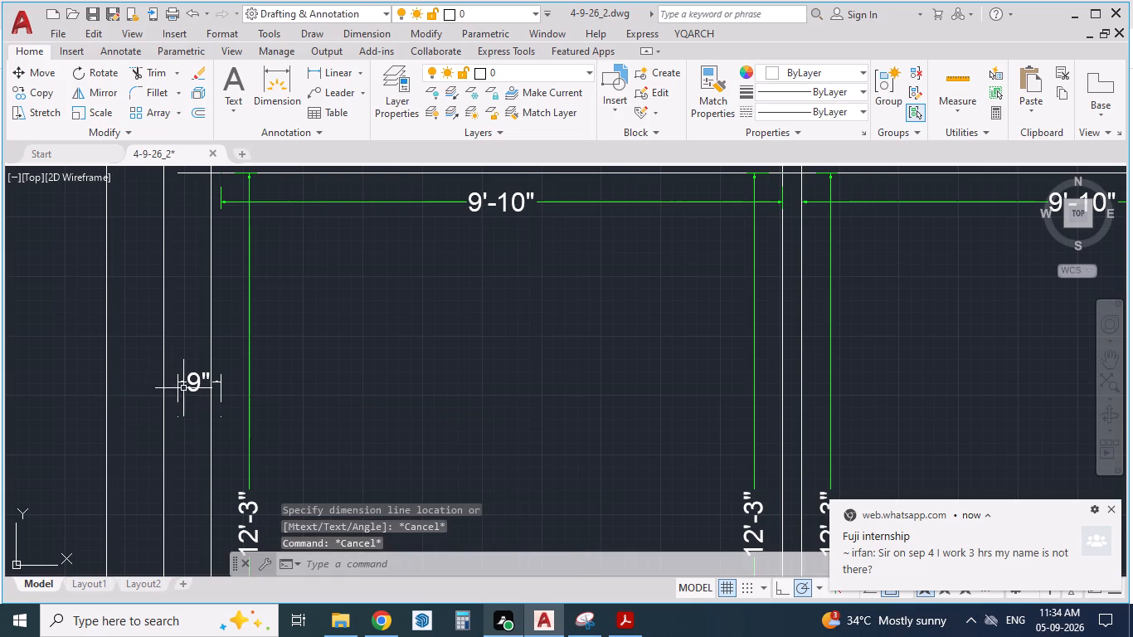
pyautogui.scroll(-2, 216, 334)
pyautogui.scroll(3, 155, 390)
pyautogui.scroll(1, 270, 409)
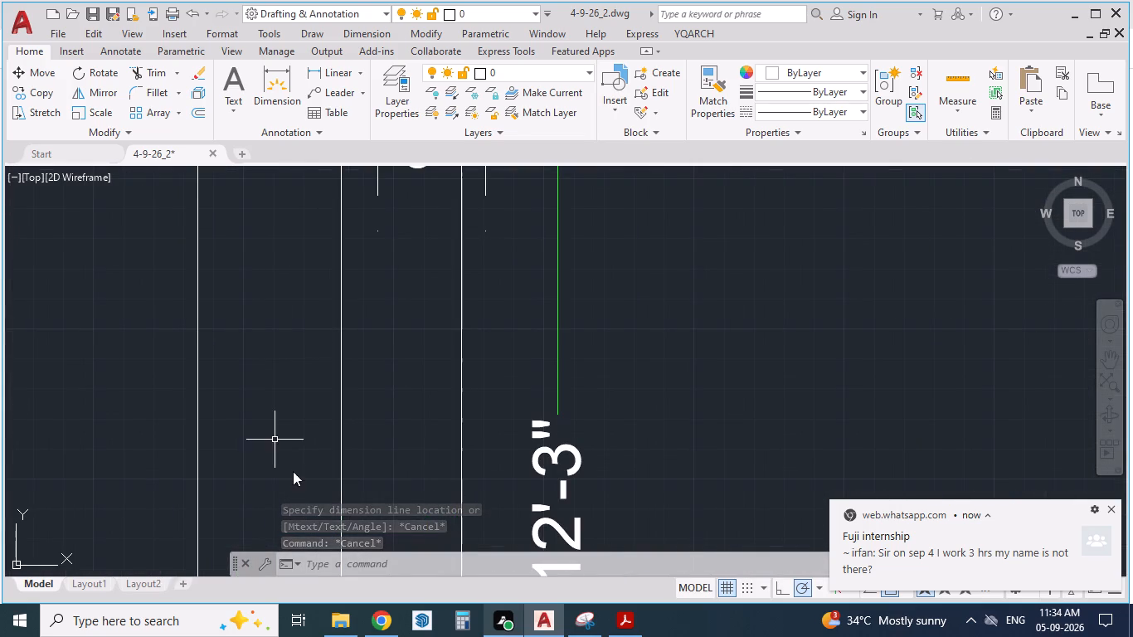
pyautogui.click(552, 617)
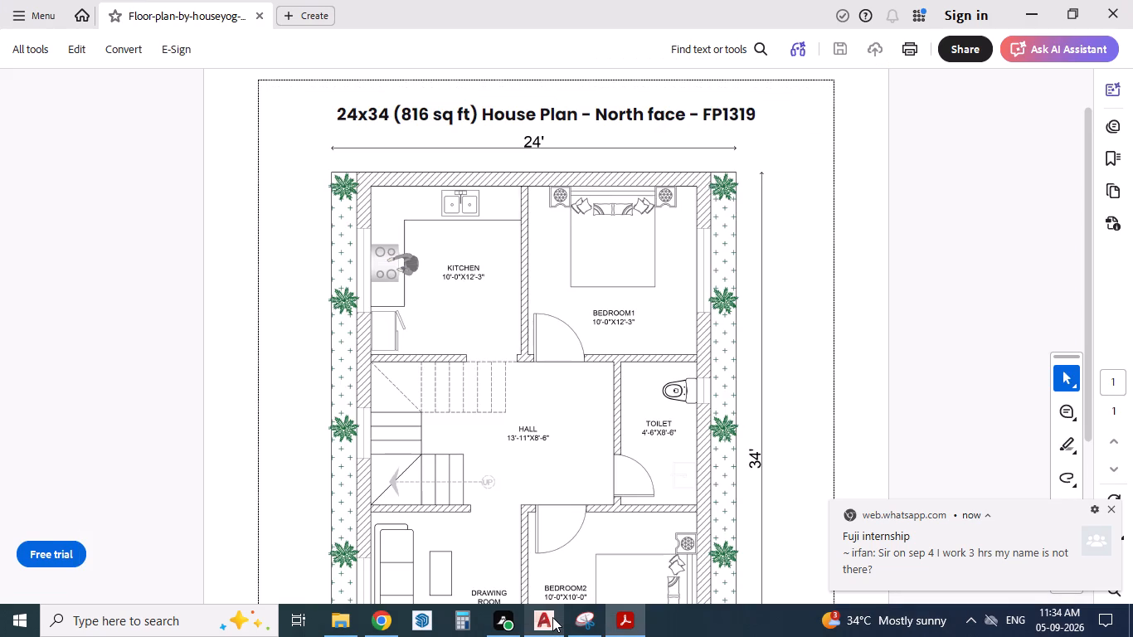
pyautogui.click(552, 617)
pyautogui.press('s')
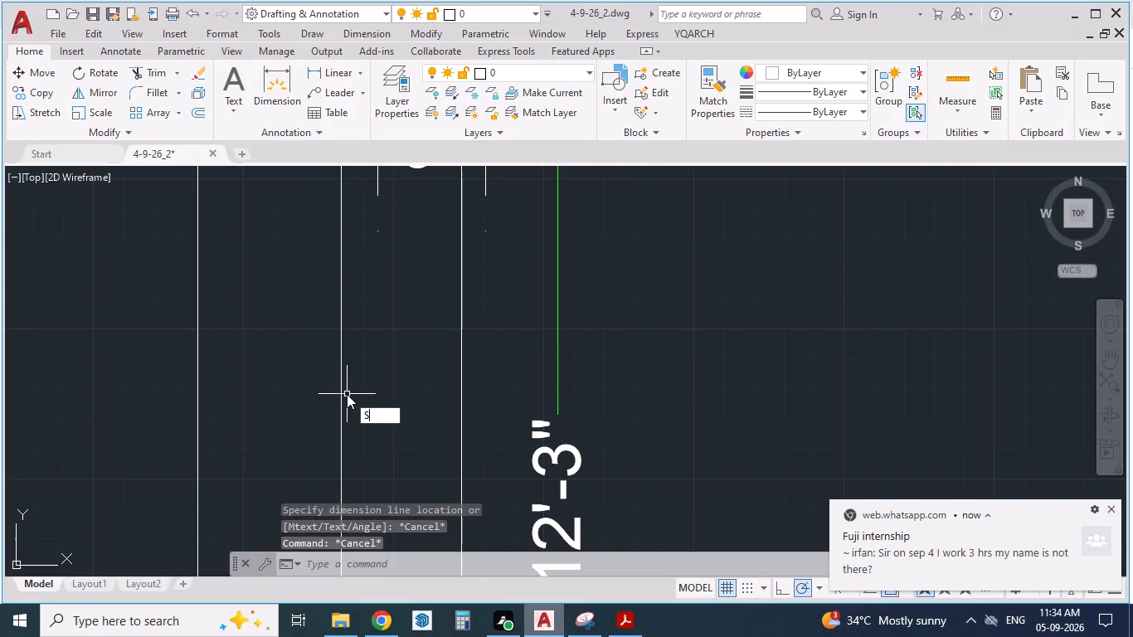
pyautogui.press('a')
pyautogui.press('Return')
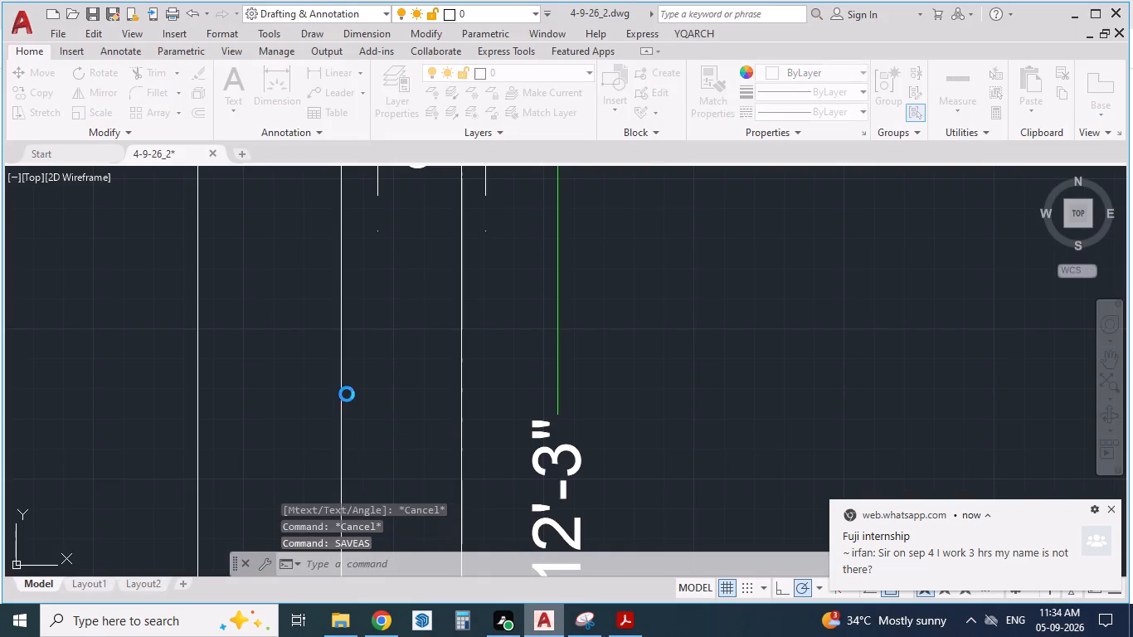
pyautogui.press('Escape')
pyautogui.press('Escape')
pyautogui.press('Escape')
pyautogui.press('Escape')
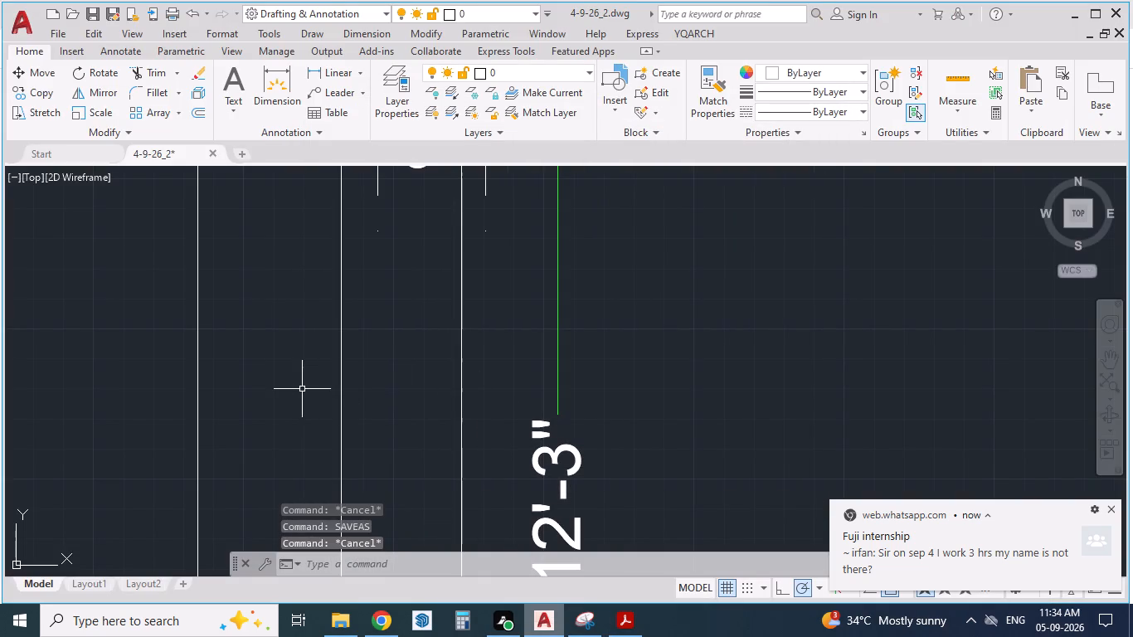
# Place an aligned dimension between the left plot boundary line and the new outer face of the kitchen's left wall.
pyautogui.write('DA')
pyautogui.press('Return')
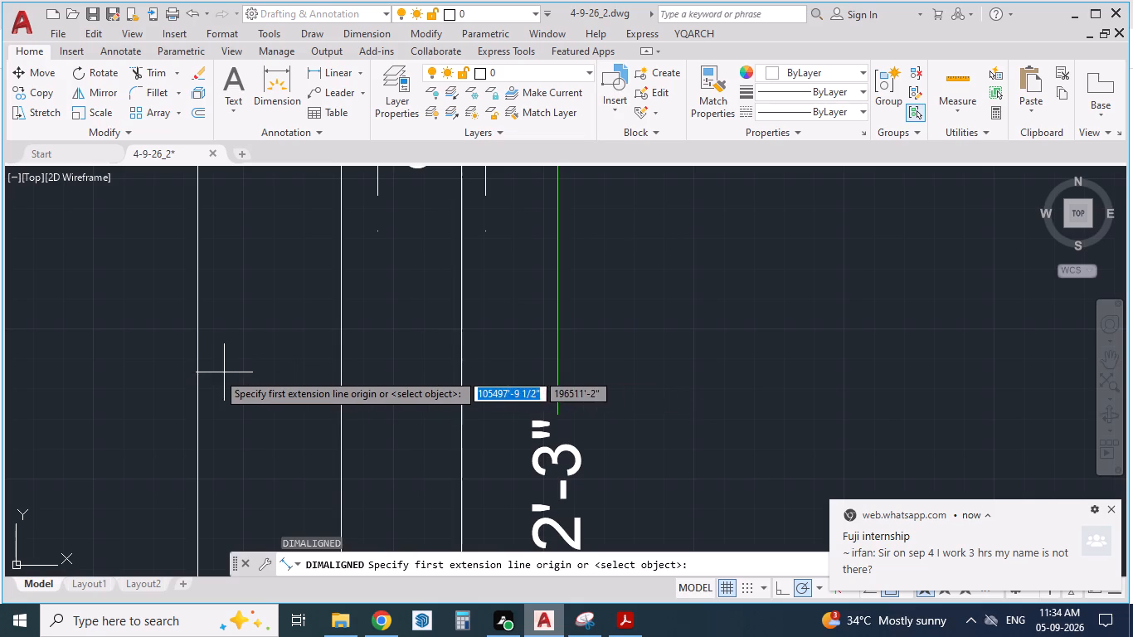
pyautogui.click(202, 377)
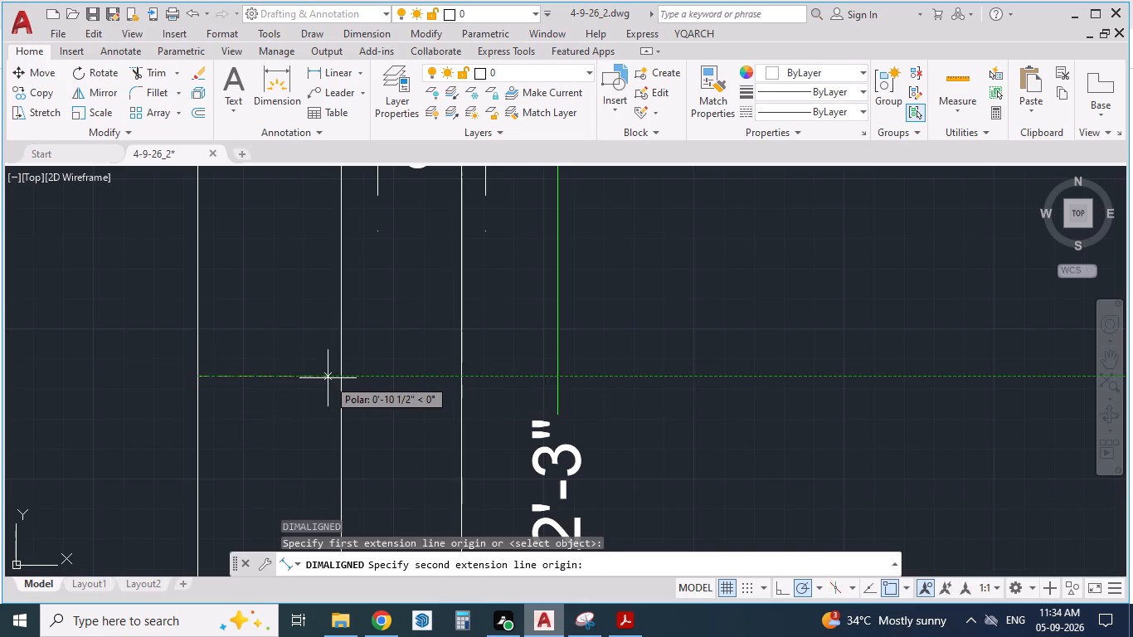
pyautogui.click(342, 379)
pyautogui.click(324, 345)
pyautogui.scroll(-2, 205, 375)
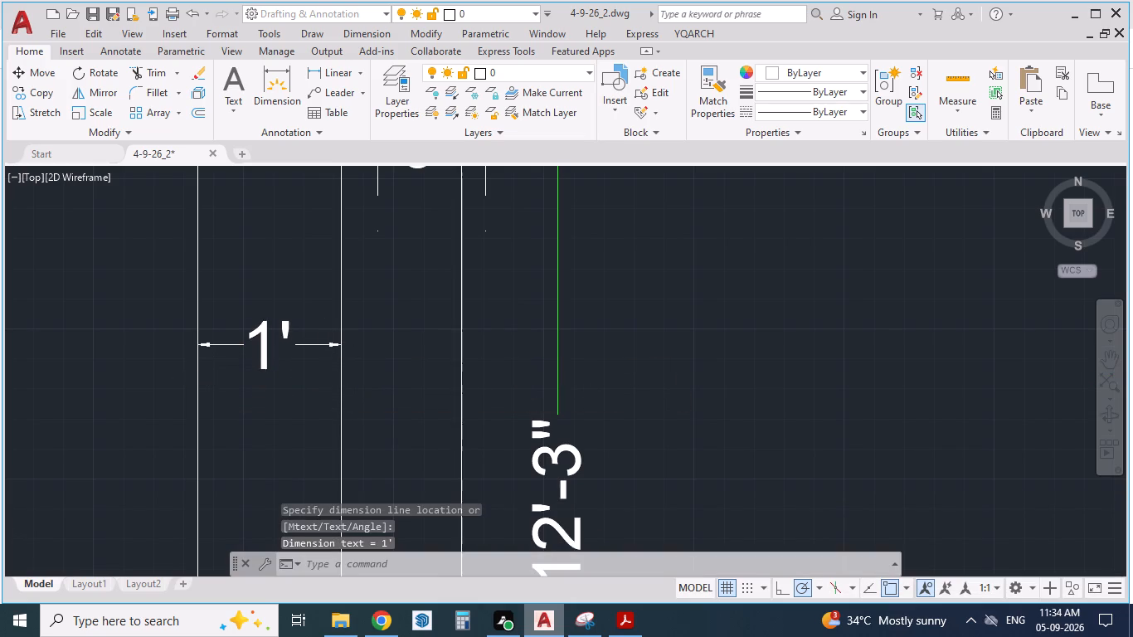
# Place an aligned dimension across the thickness of the kitchen's repositioned left outer wall.
pyautogui.scroll(-1, 205, 375)
pyautogui.press('space')
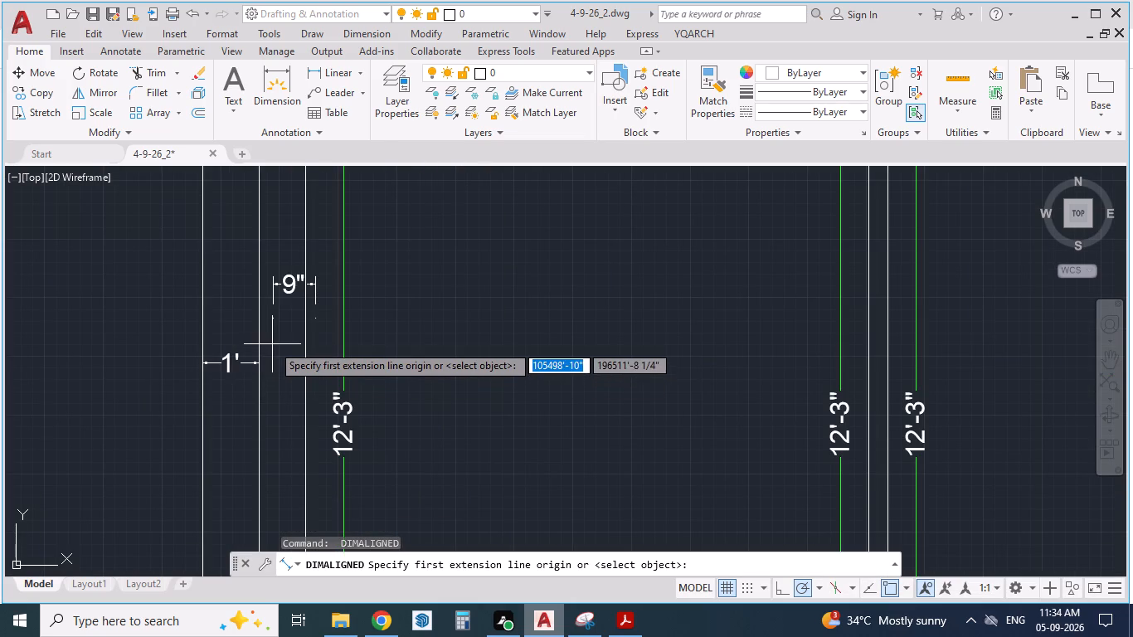
pyautogui.click(260, 339)
pyautogui.click(300, 334)
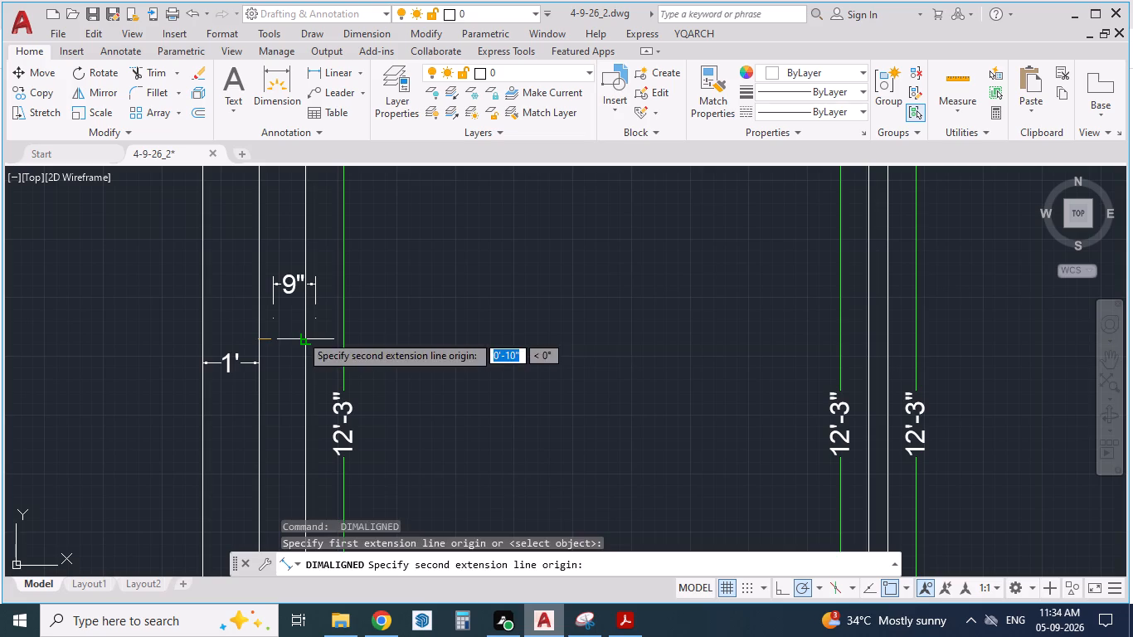
pyautogui.click(299, 329)
pyautogui.scroll(-1, 284, 370)
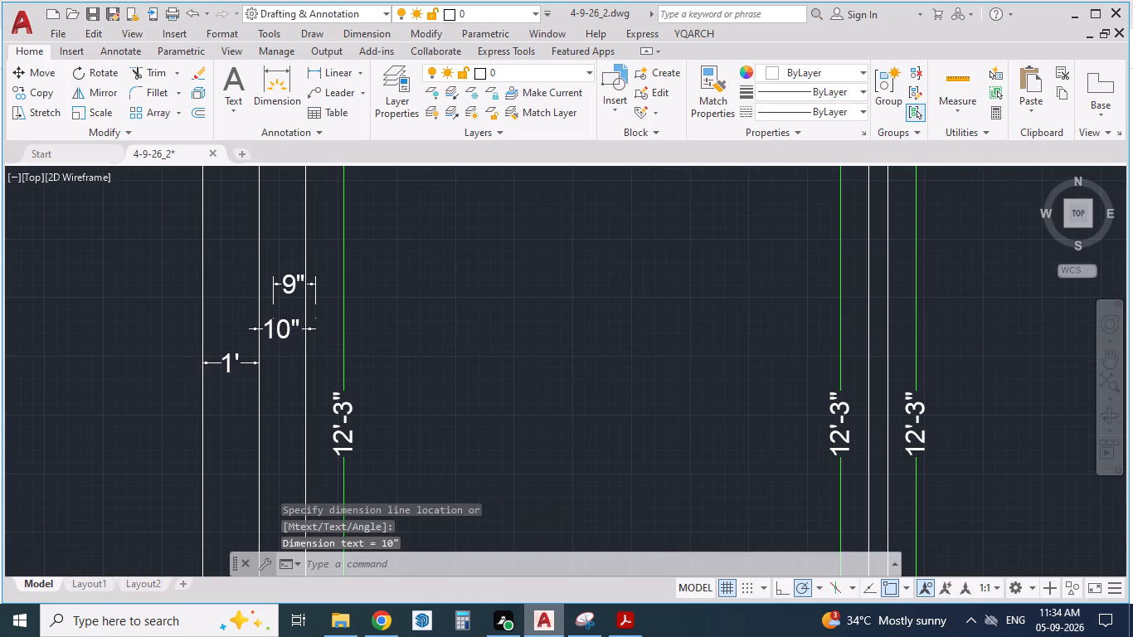
pyautogui.scroll(1, 287, 314)
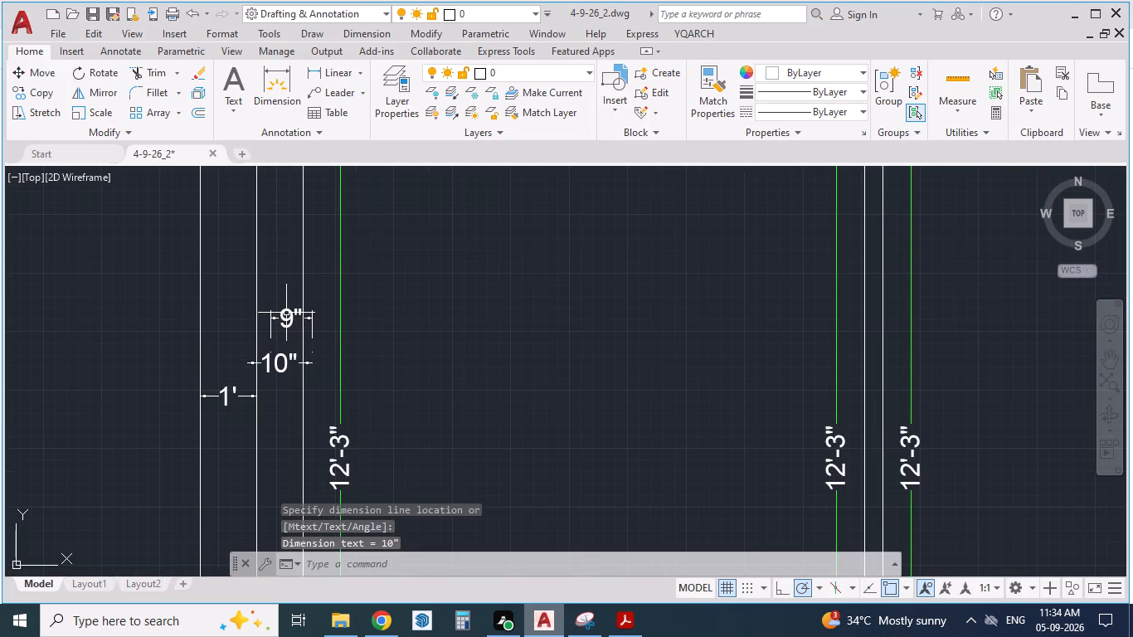
# Delete the old 9" thickness dimension above the 10" dimension on the kitchen's left outer wall.
pyautogui.click(284, 310)
pyautogui.press('Delete')
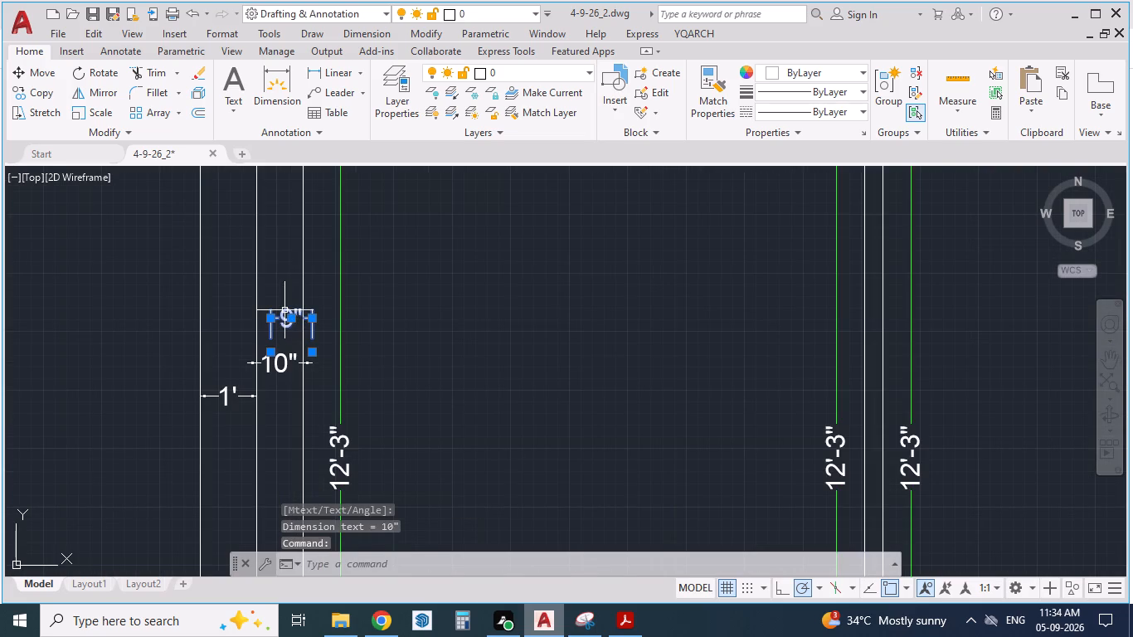
# Offset the inner face line of the kitchen's left outer wall 1" towards its outer face.
pyautogui.scroll(-1, 283, 328)
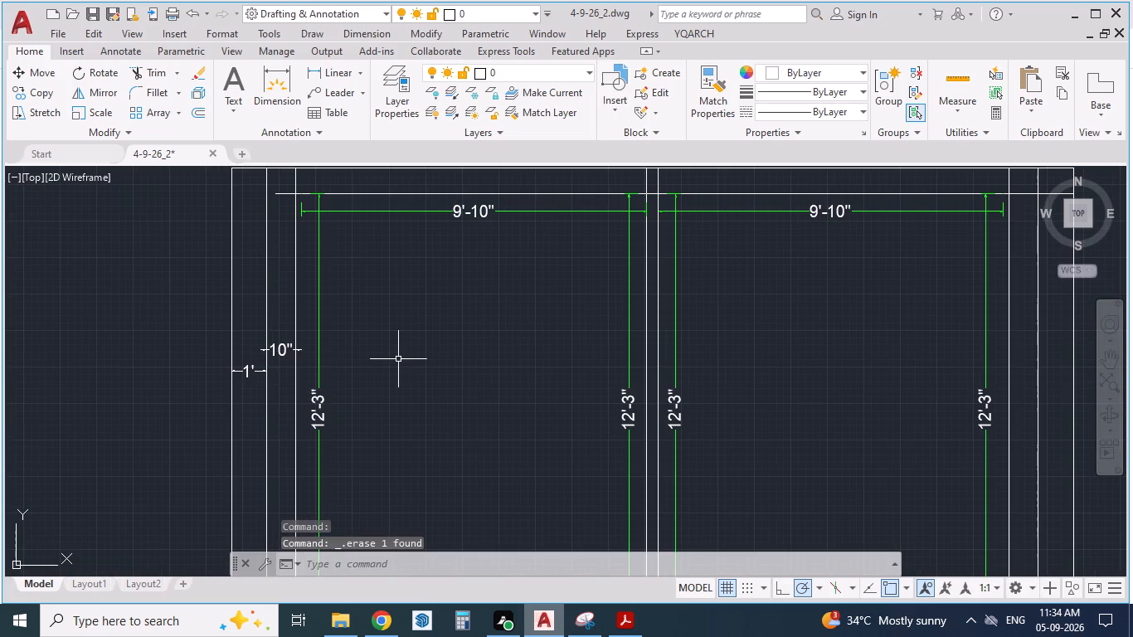
pyautogui.scroll(2, 285, 386)
pyautogui.press('o')
pyautogui.press('Return')
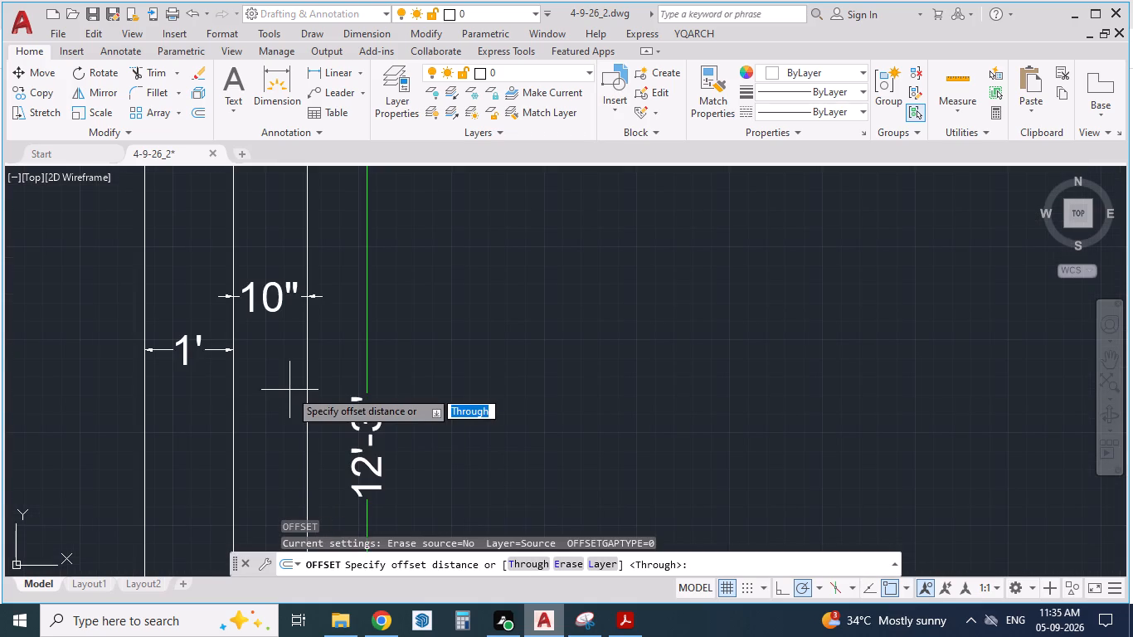
pyautogui.press('1')
pyautogui.hotkey('shift', '"')
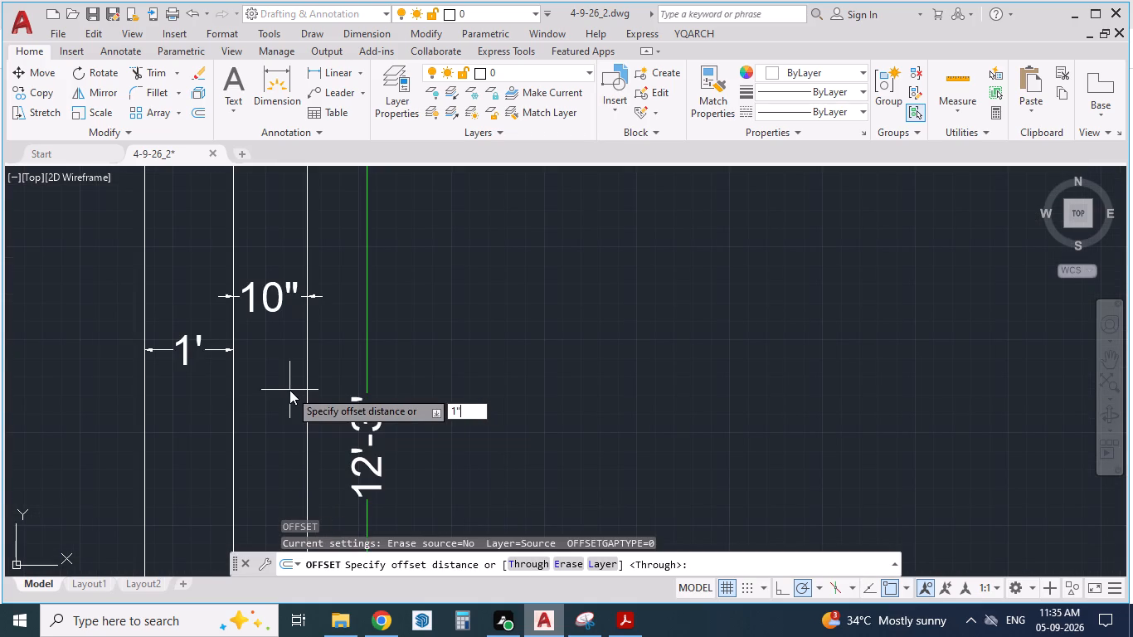
pyautogui.press('Return')
pyautogui.click(305, 391)
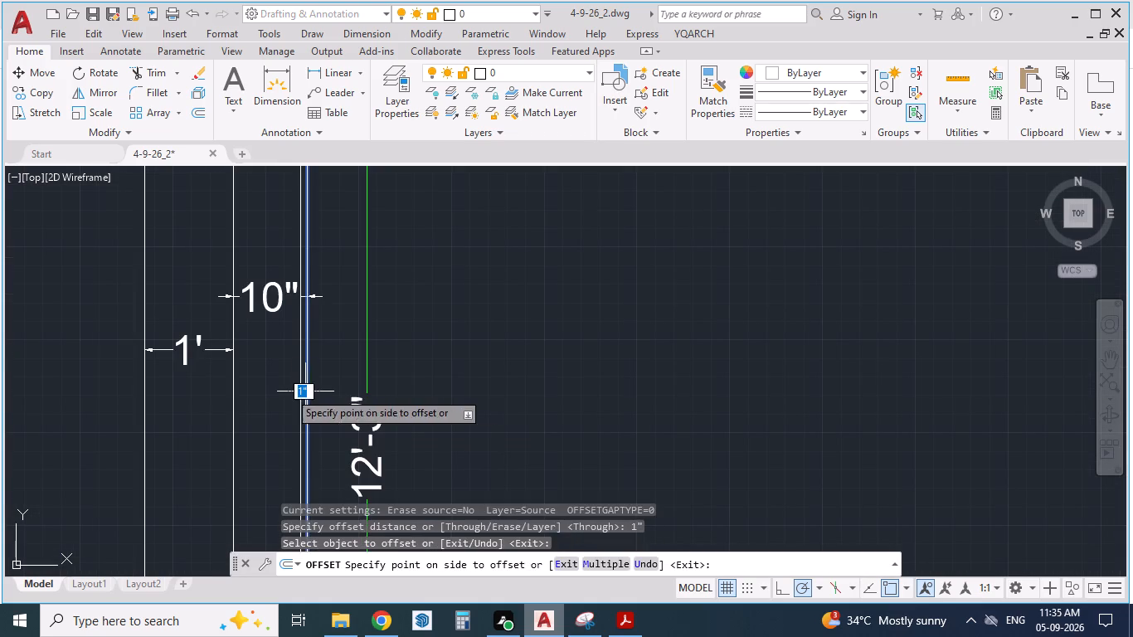
pyautogui.click(273, 391)
pyautogui.press('Escape')
pyautogui.press('Escape')
# Delete the original inner face line of the kitchen's left outer wall, keeping the new offset line.
pyautogui.scroll(1, 275, 391)
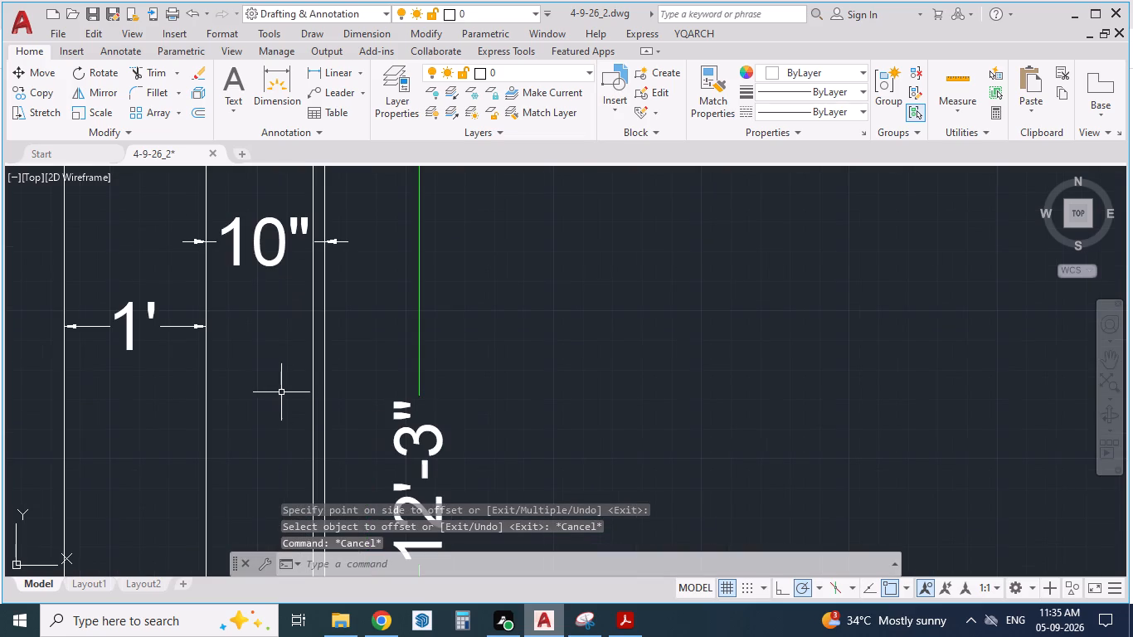
pyautogui.click(320, 411)
pyautogui.click(325, 411)
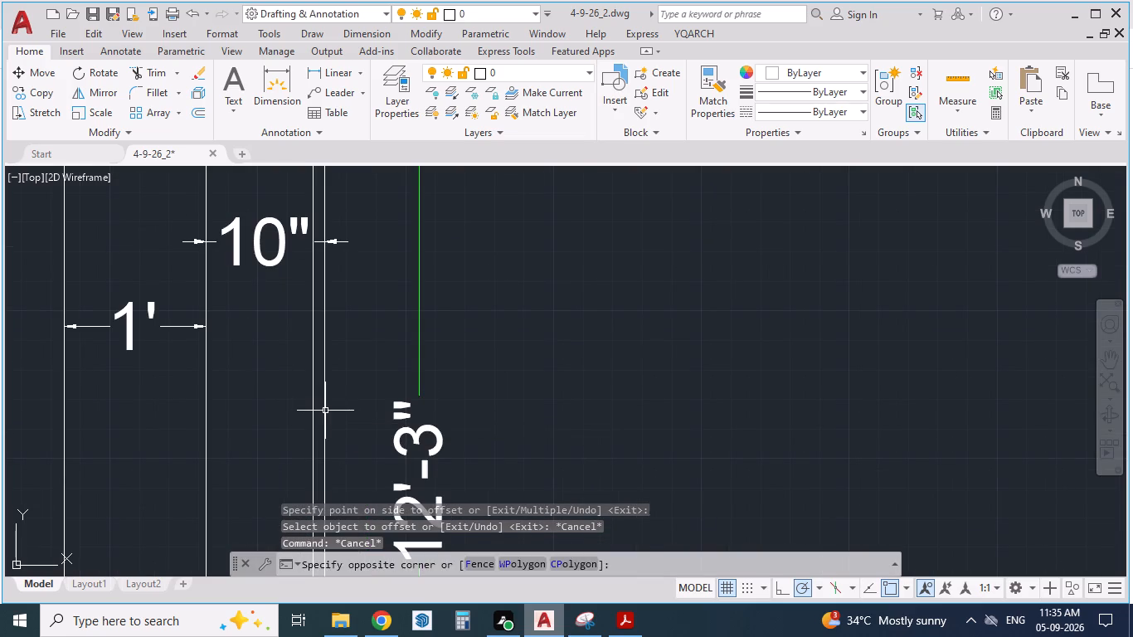
pyautogui.click(324, 408)
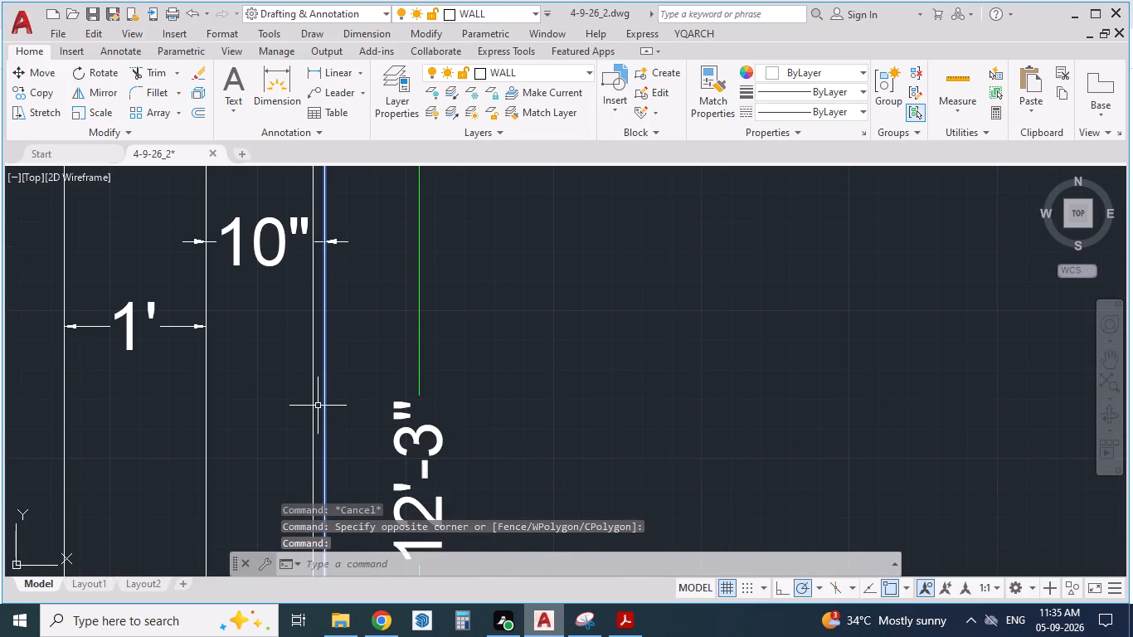
pyautogui.press('Delete')
# Place an aligned dimension across the kitchen's clear width, from the new left inner face to the partition wall.
pyautogui.scroll(-2, 295, 432)
pyautogui.scroll(-1, 216, 457)
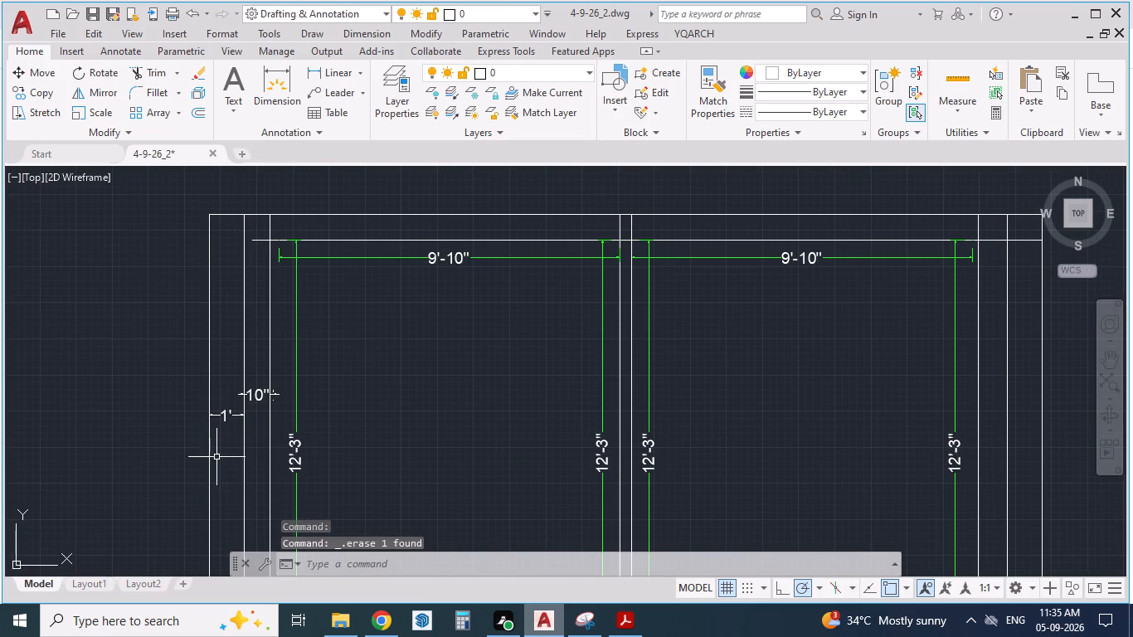
pyautogui.press('Escape')
pyautogui.press('Escape')
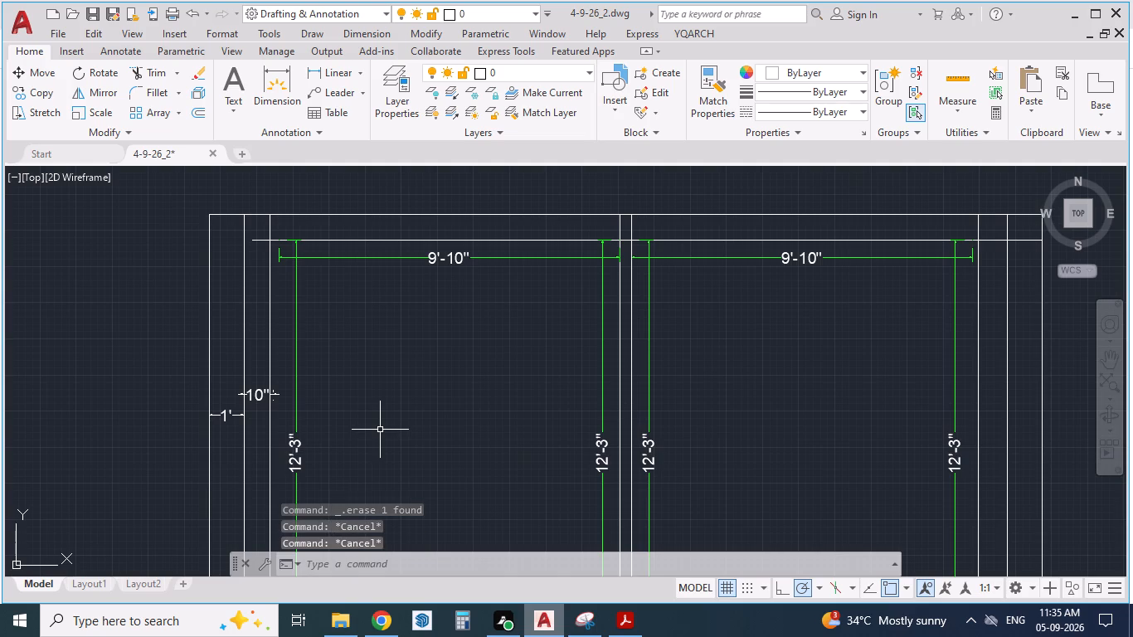
pyautogui.write('DA')
pyautogui.press('Return')
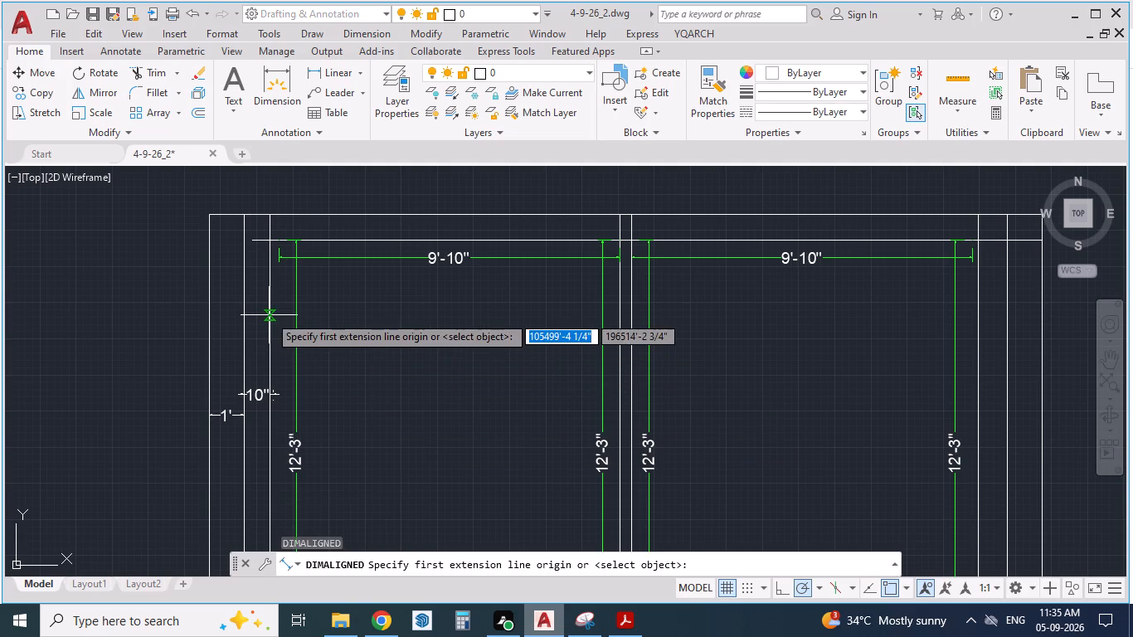
pyautogui.click(269, 315)
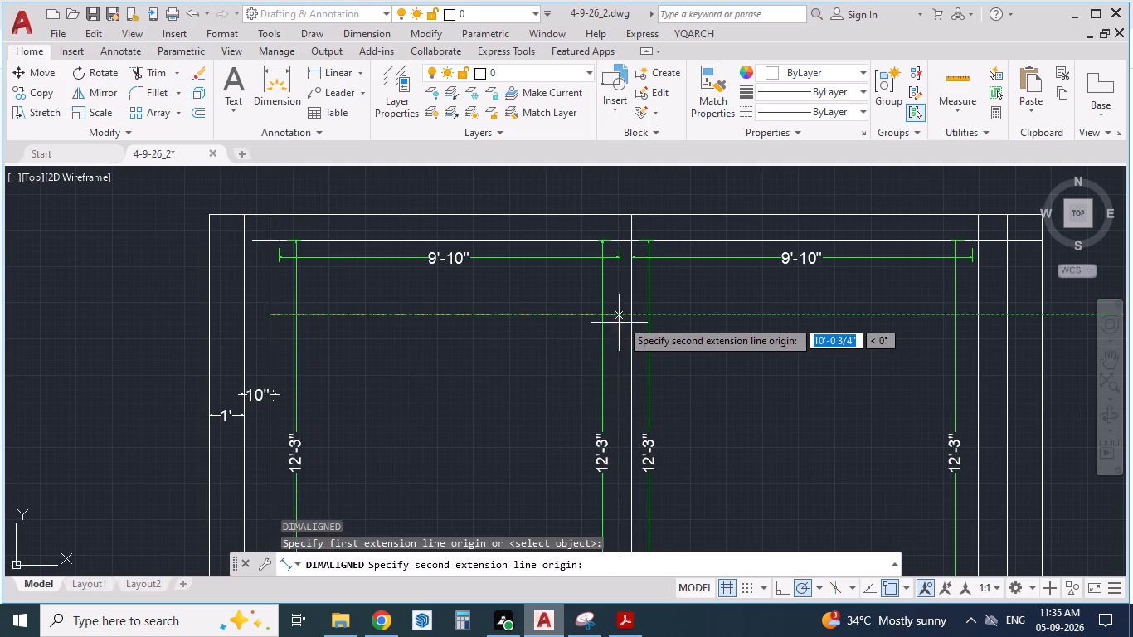
pyautogui.click(620, 319)
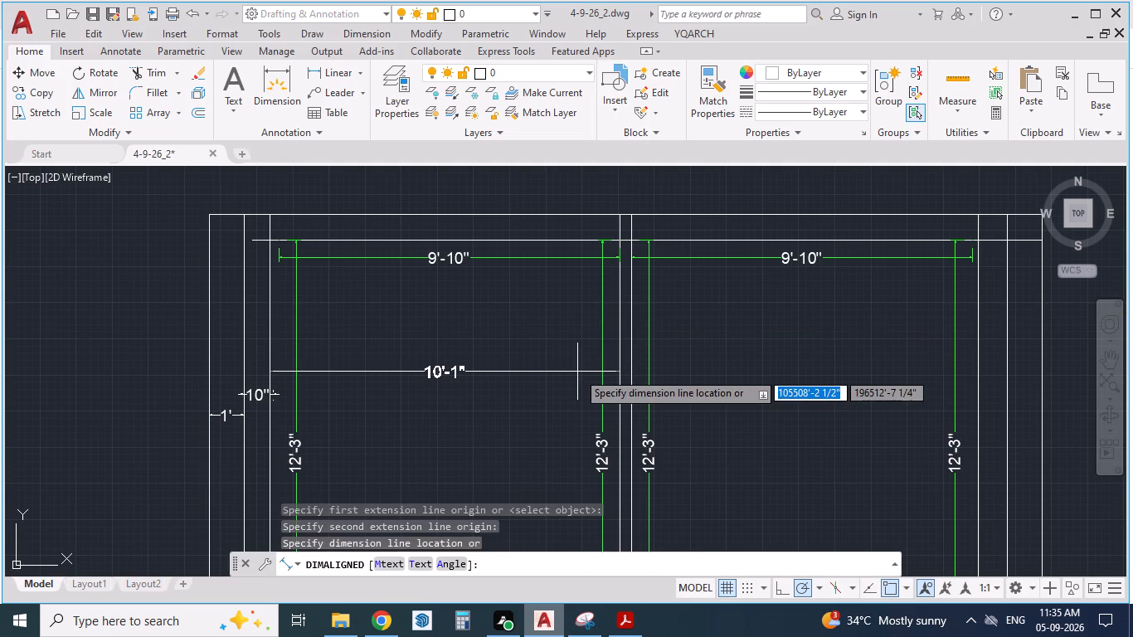
pyautogui.click(577, 372)
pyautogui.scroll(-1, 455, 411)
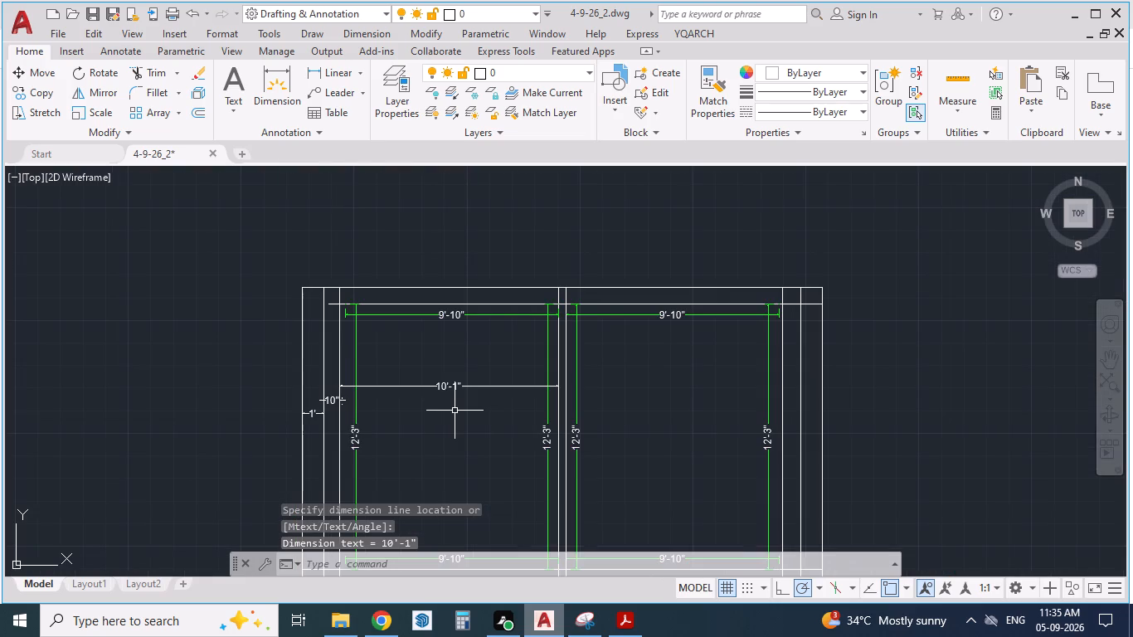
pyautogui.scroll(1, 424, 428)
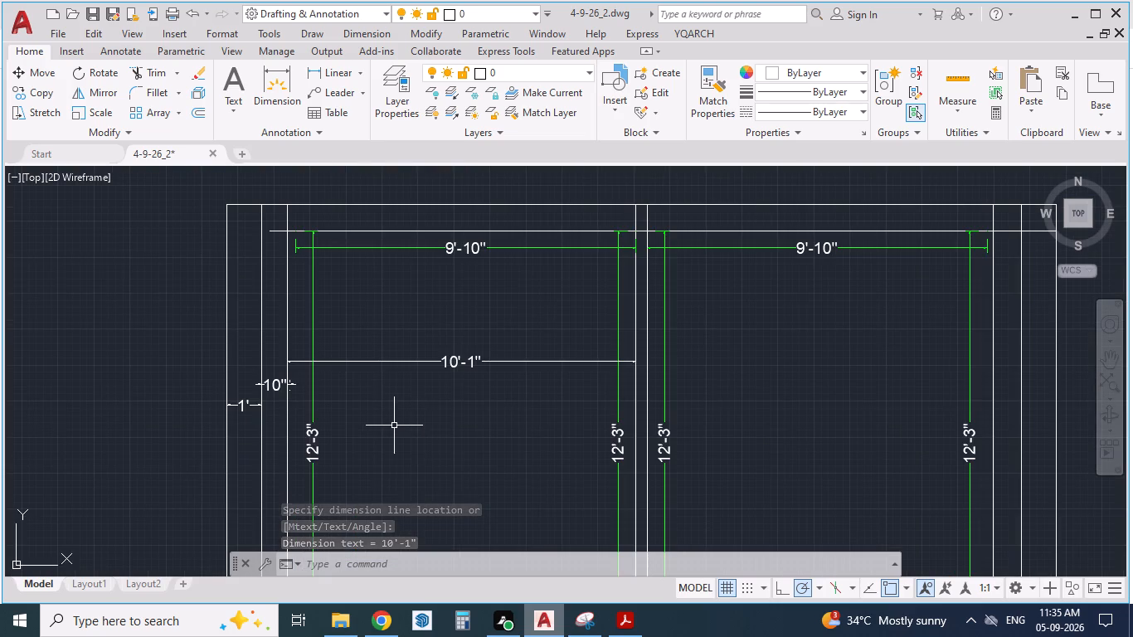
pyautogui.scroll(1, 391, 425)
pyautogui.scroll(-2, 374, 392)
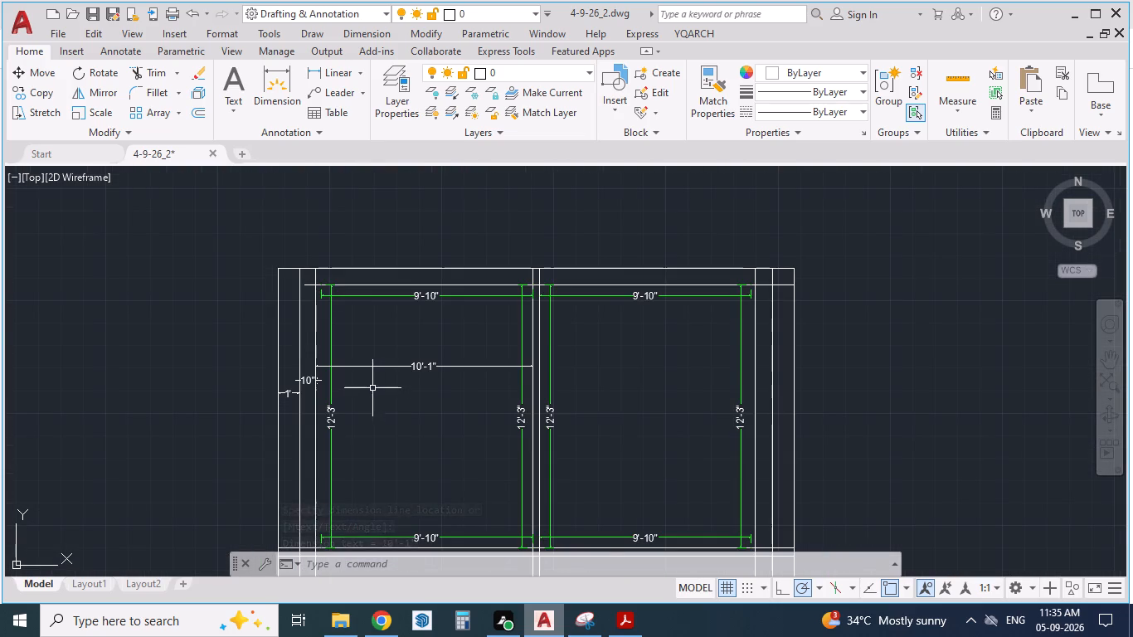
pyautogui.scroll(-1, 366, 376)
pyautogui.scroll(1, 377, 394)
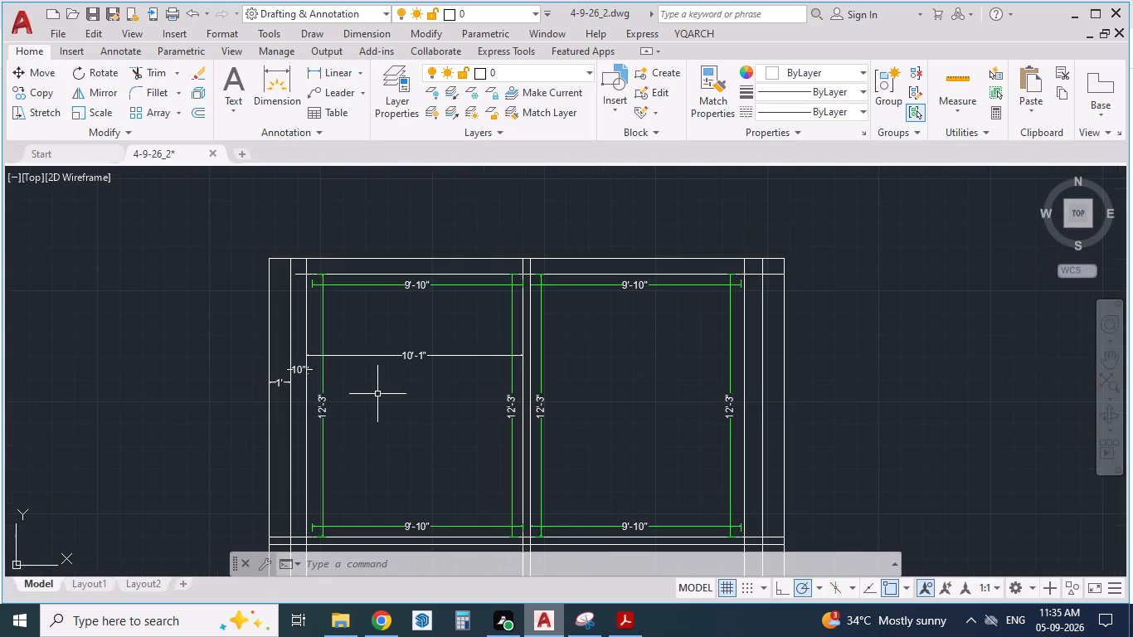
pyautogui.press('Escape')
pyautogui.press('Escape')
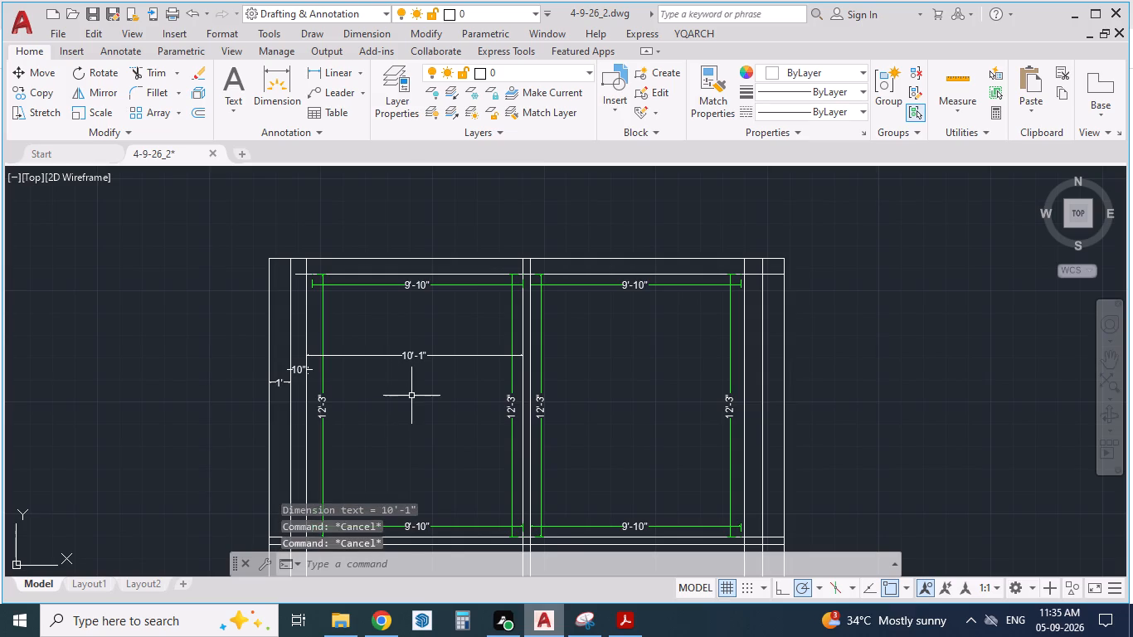
# Measure the thickness of the partition wall on the kitchen's right side using an aligned dimension between its two faces.
pyautogui.scroll(2, 481, 432)
pyautogui.write('DA')
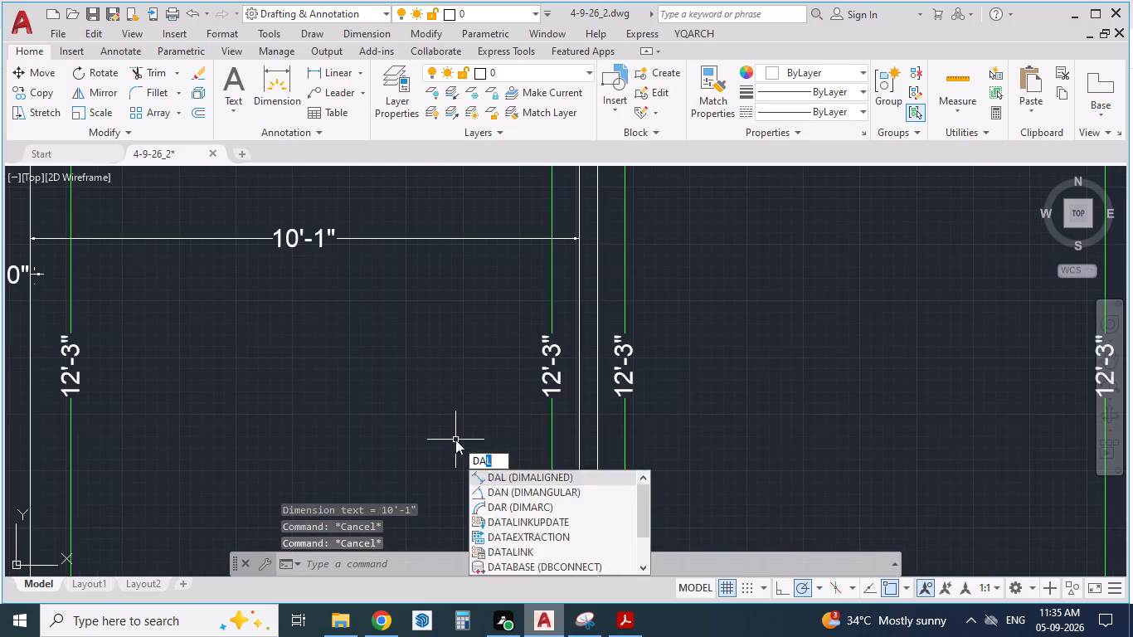
pyautogui.press('Return')
pyautogui.scroll(1, 570, 411)
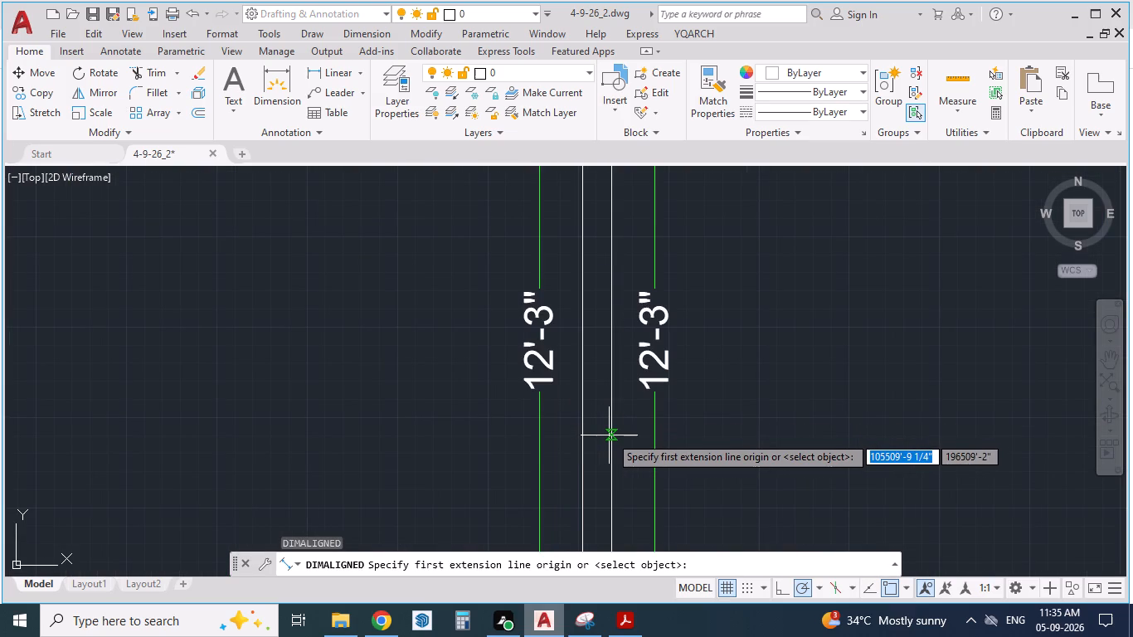
pyautogui.click(611, 435)
pyautogui.click(581, 431)
pyautogui.press('Return')
# Offset the right face line of the kitchen's right partition wall 2" inward to mark the wall's centre line.
pyautogui.scroll(2, 603, 423)
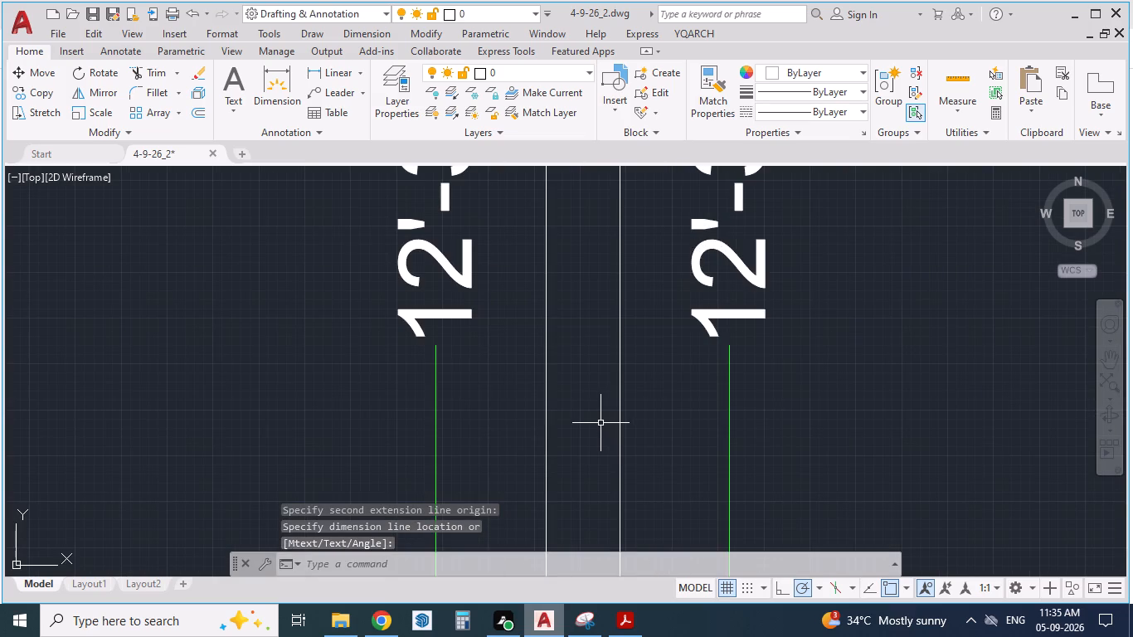
pyautogui.press('o')
pyautogui.press('Return')
pyautogui.press('2')
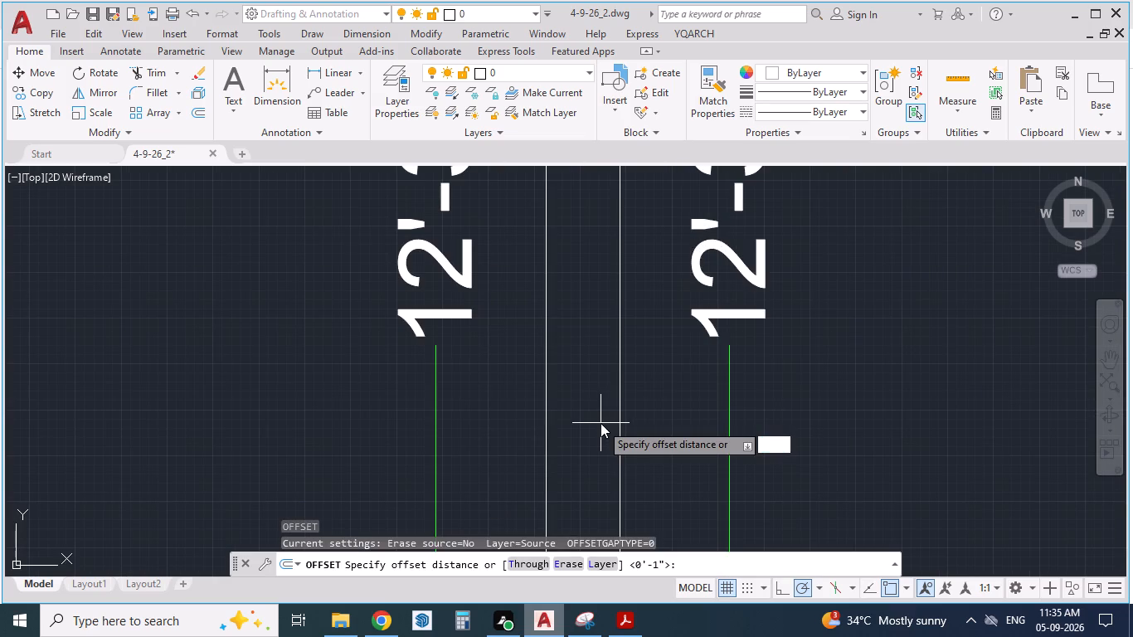
pyautogui.hotkey('shift', '"')
pyautogui.press('Return')
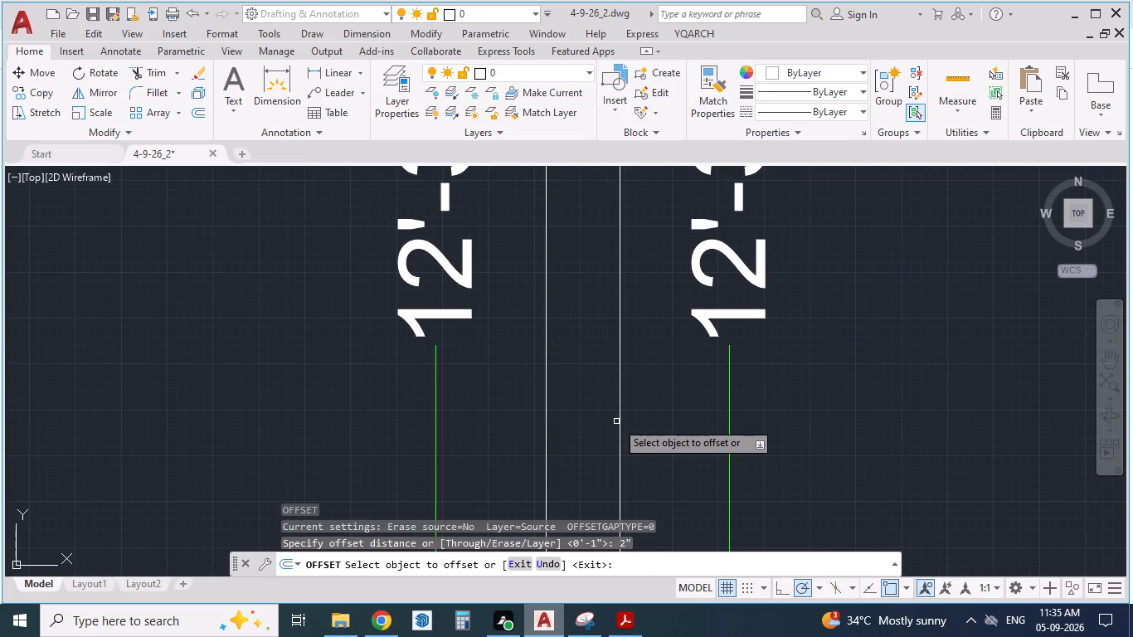
pyautogui.click(619, 421)
pyautogui.click(601, 422)
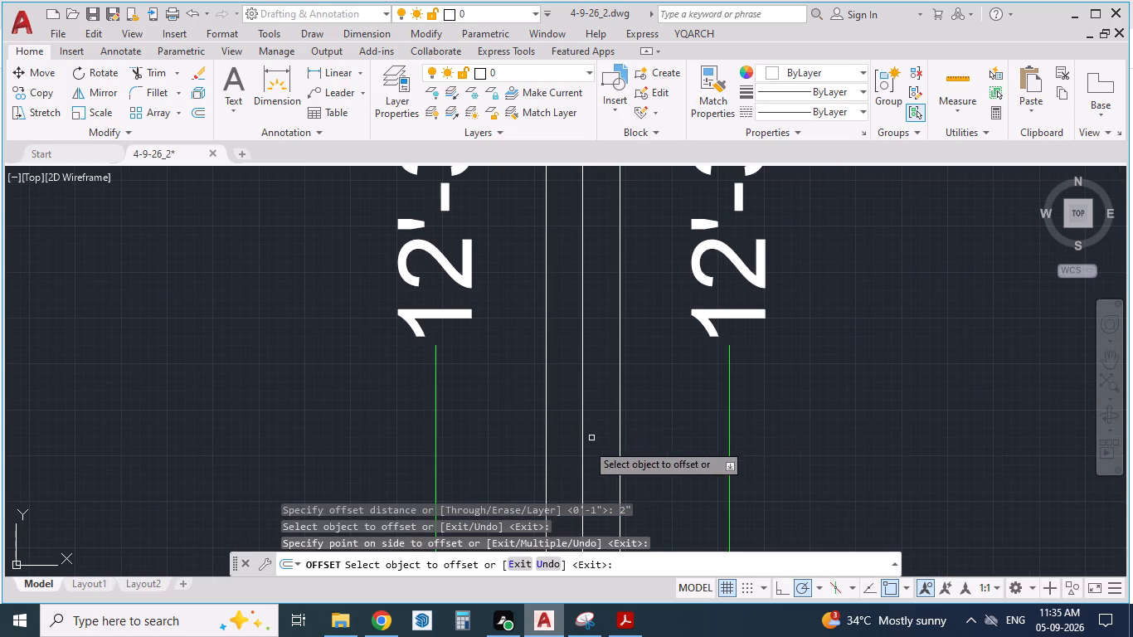
pyautogui.scroll(-2, 431, 416)
pyautogui.press('Escape')
pyautogui.press('Escape')
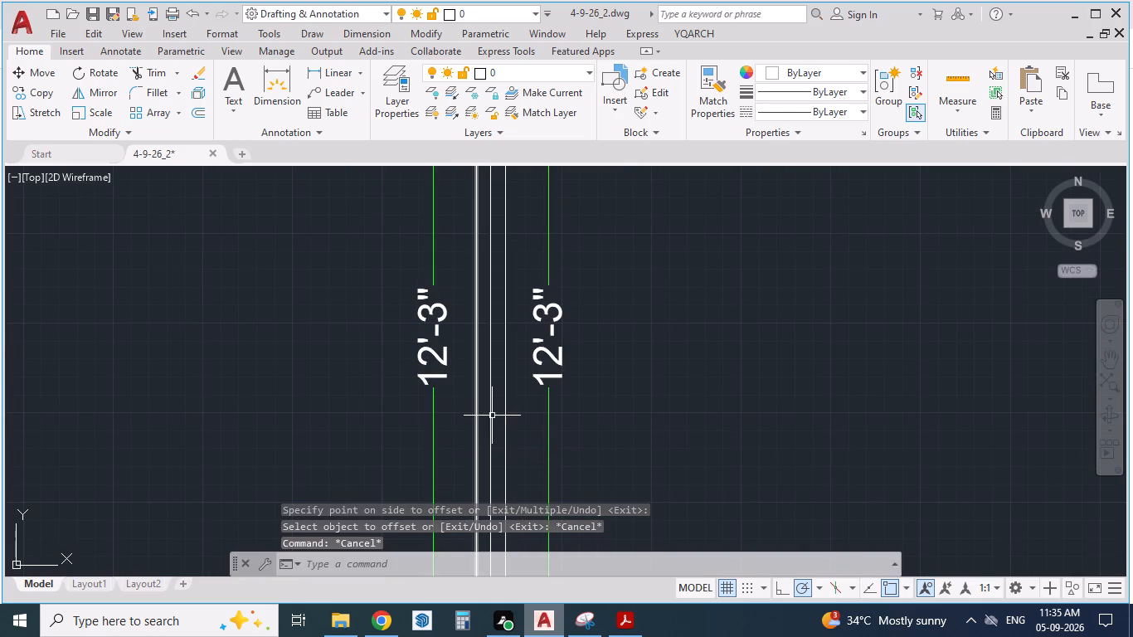
# Offset both face lines of the kitchen's right partition wall 0.25" outward, one to each side.
pyautogui.scroll(2, 494, 417)
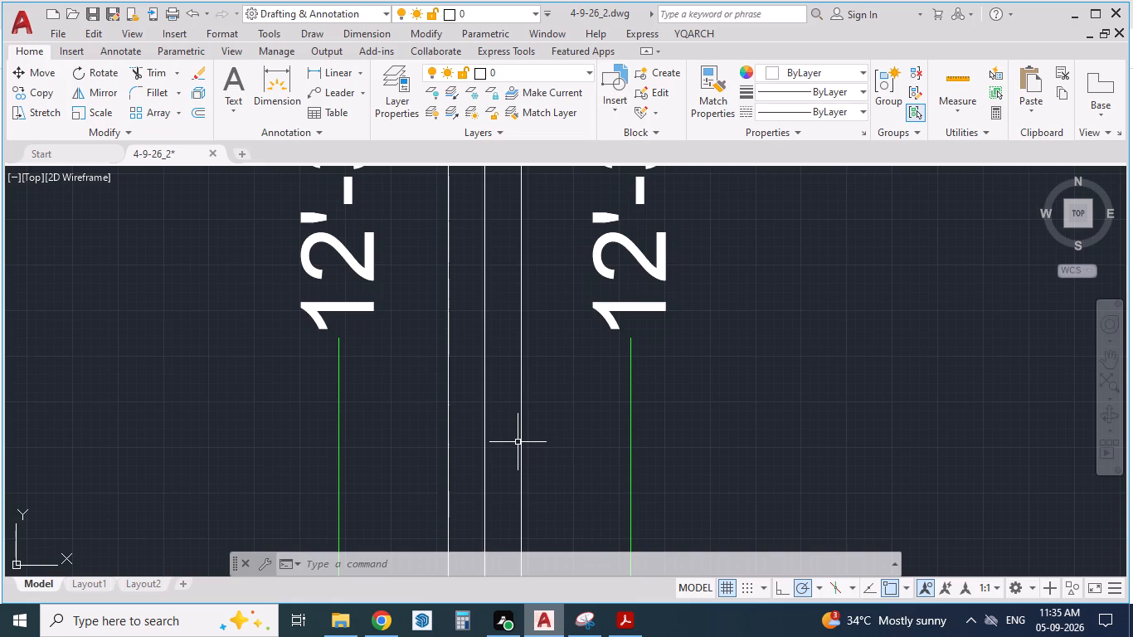
pyautogui.click(519, 440)
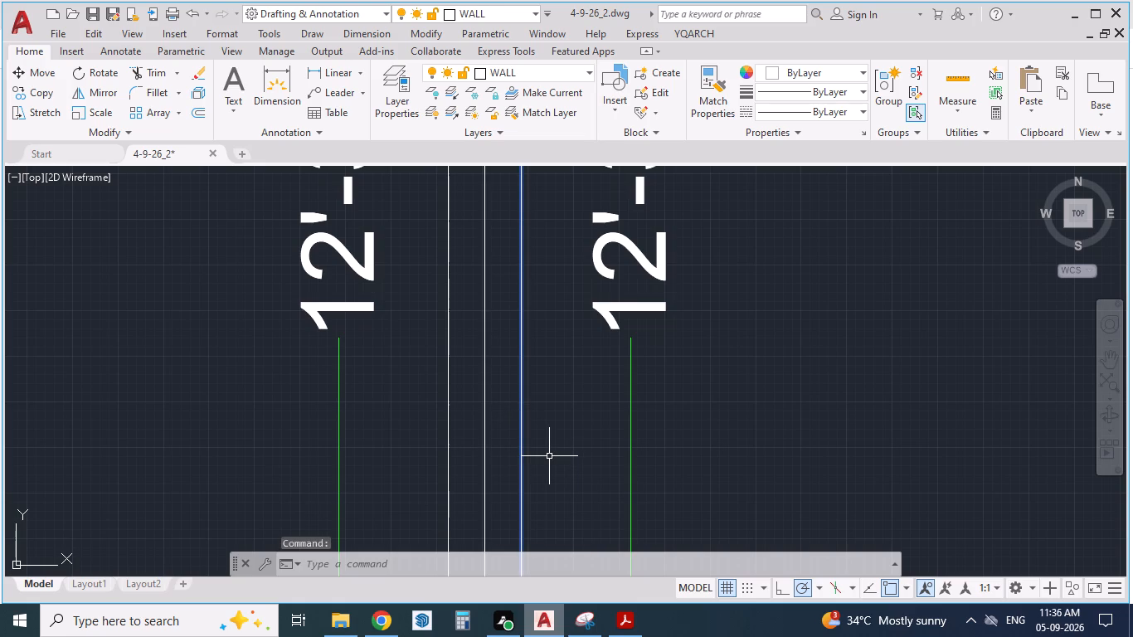
pyautogui.click(549, 457)
pyautogui.press('o')
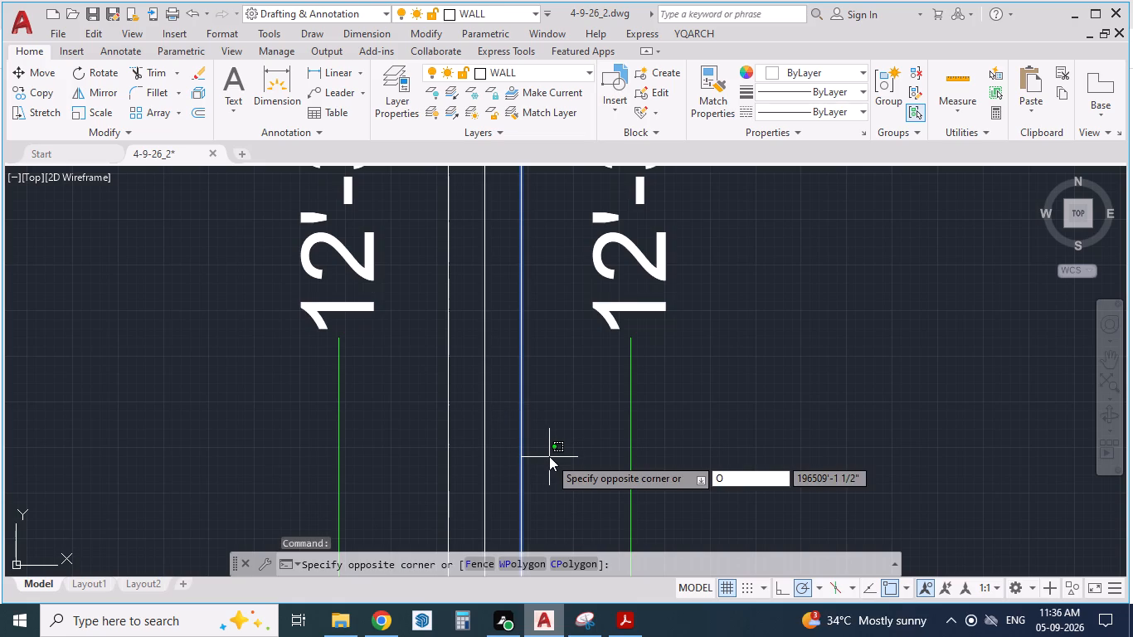
pyautogui.press('Return')
pyautogui.write('0.')
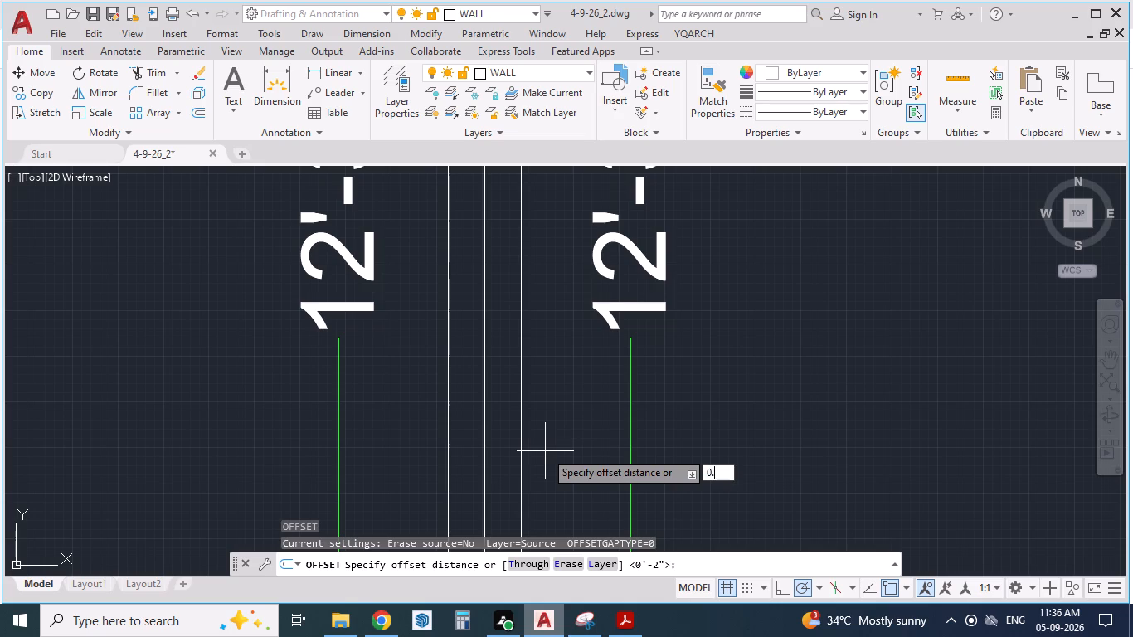
pyautogui.write('25')
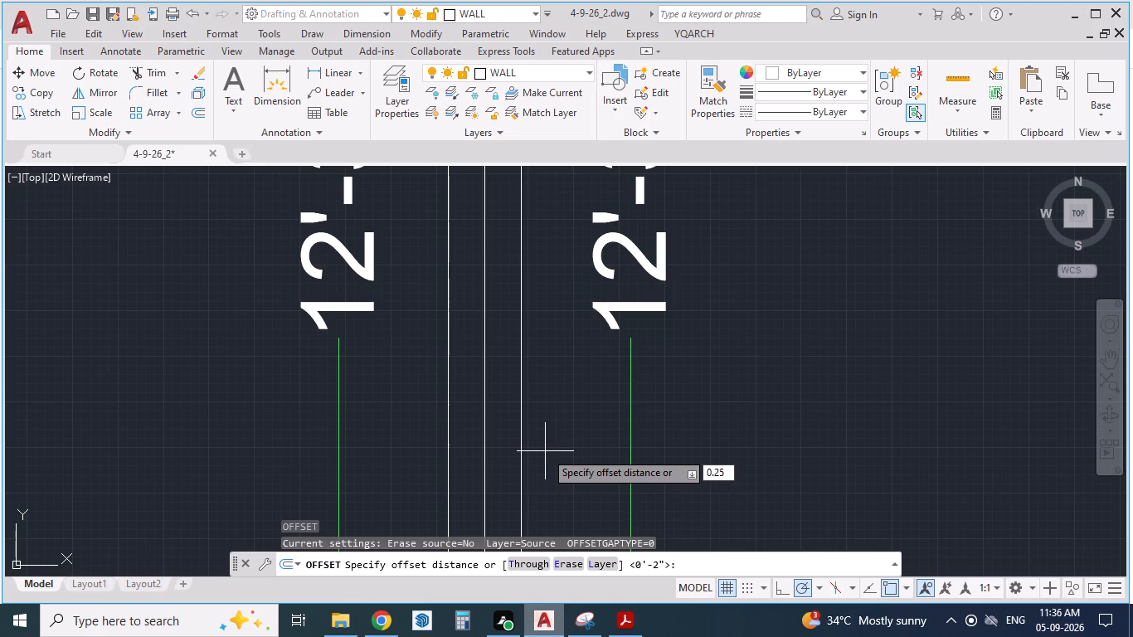
pyautogui.hotkey('shift', '"')
pyautogui.press('Return')
pyautogui.click(552, 450)
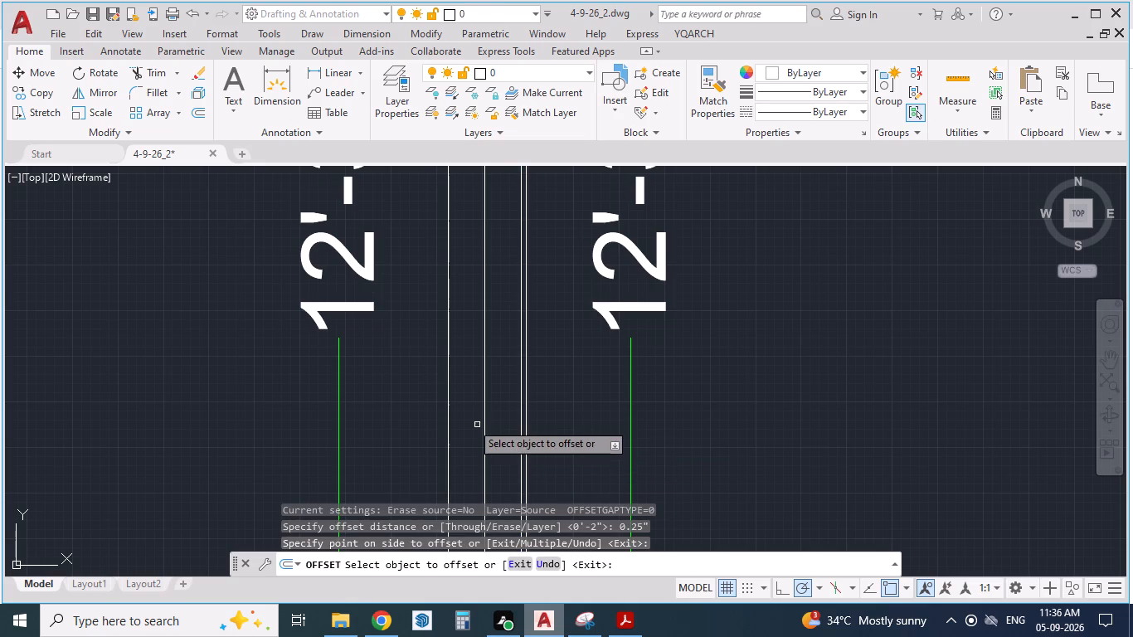
pyautogui.click(449, 412)
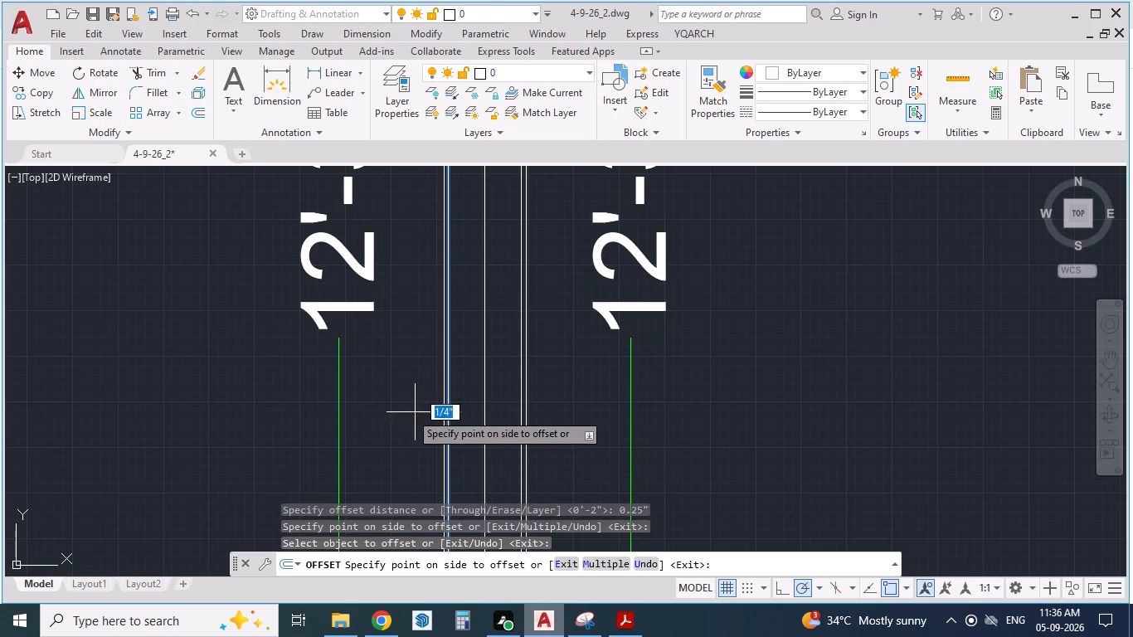
pyautogui.click(410, 412)
pyautogui.scroll(1, 421, 413)
pyautogui.press('Escape')
pyautogui.press('Escape')
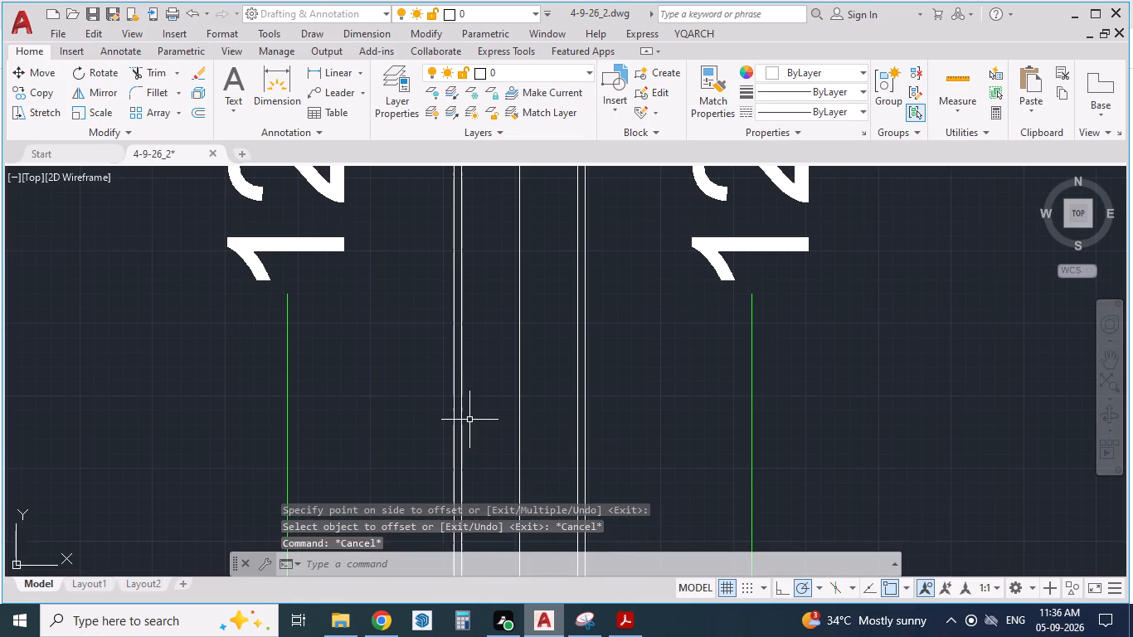
pyautogui.press('o')
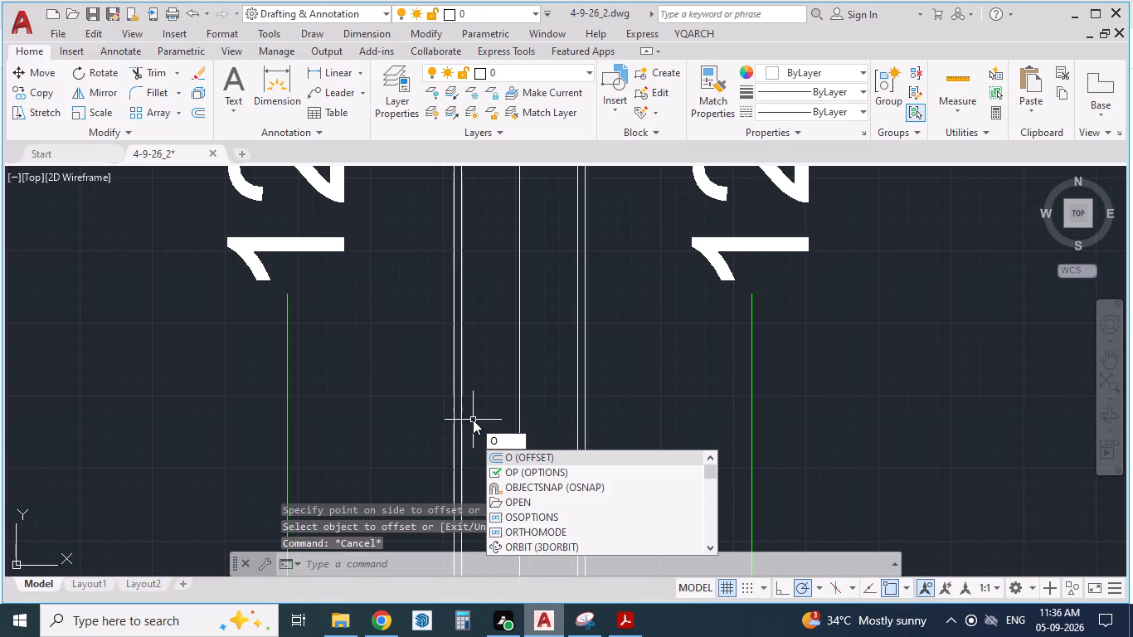
pyautogui.press('Escape')
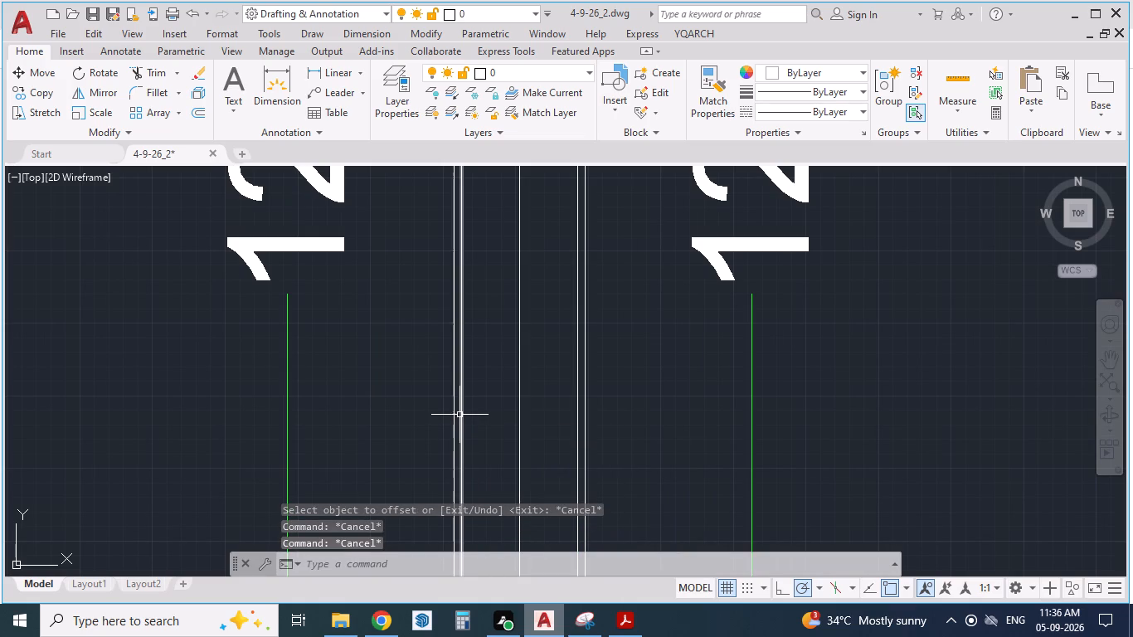
# Delete the two original face lines of the partition wall, keeping the new outer offset lines and the centre line.
pyautogui.click(460, 415)
pyautogui.click(460, 415)
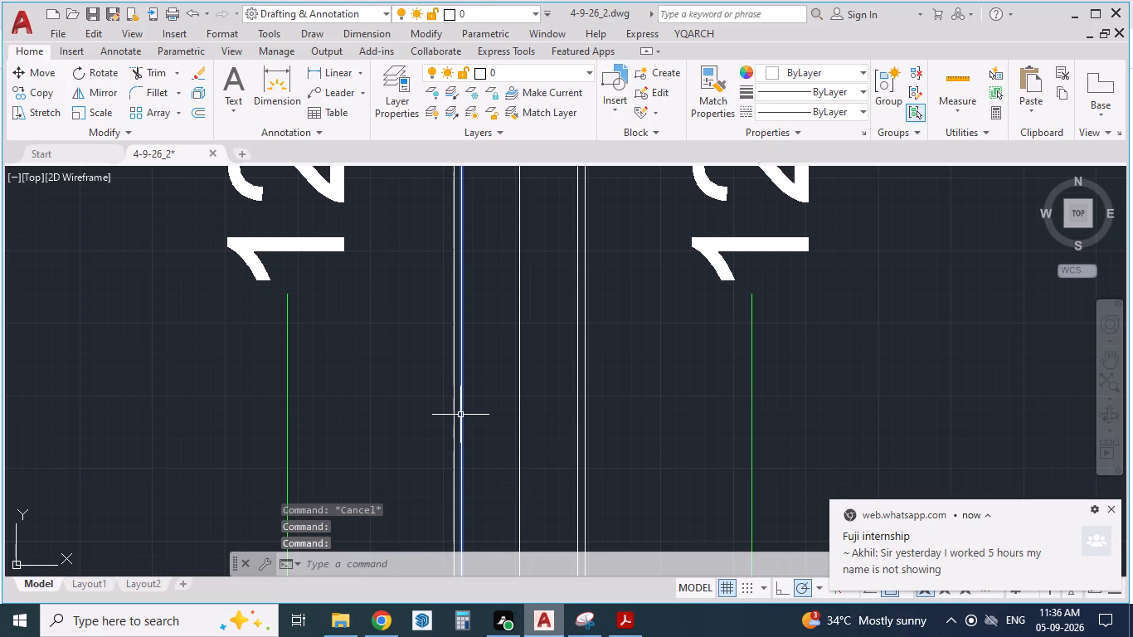
pyautogui.press('Delete')
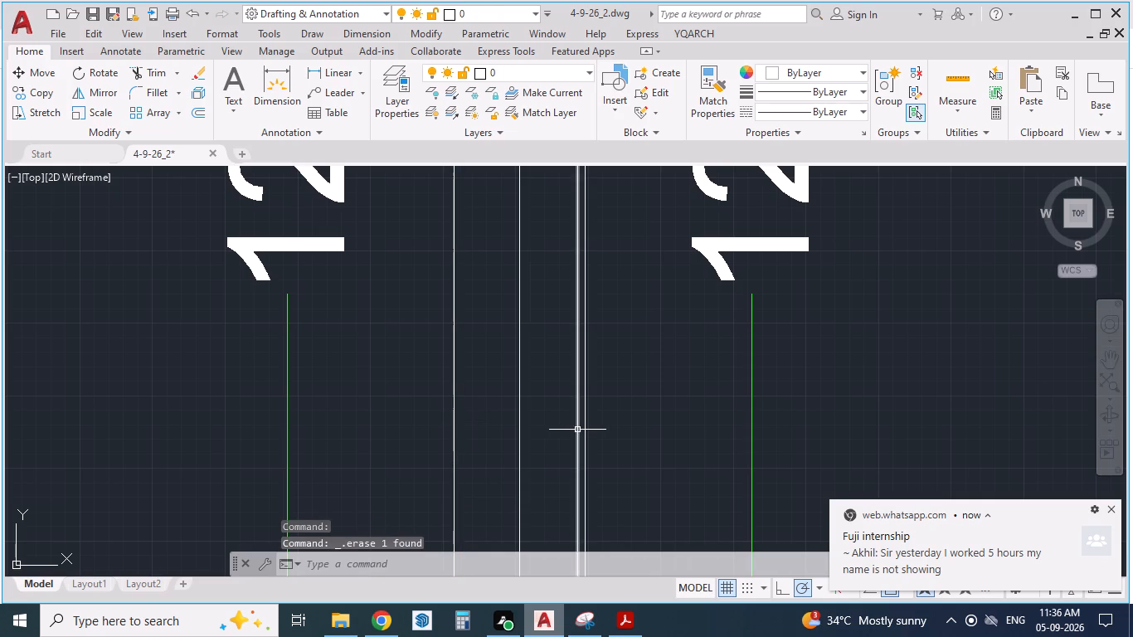
pyautogui.click(577, 430)
pyautogui.press('Delete')
# Measure the partition wall's new thickness between its two outer face lines with a temporary aligned dimension, without placing it.
pyautogui.write('DA')
pyautogui.press('Return')
pyautogui.click(458, 403)
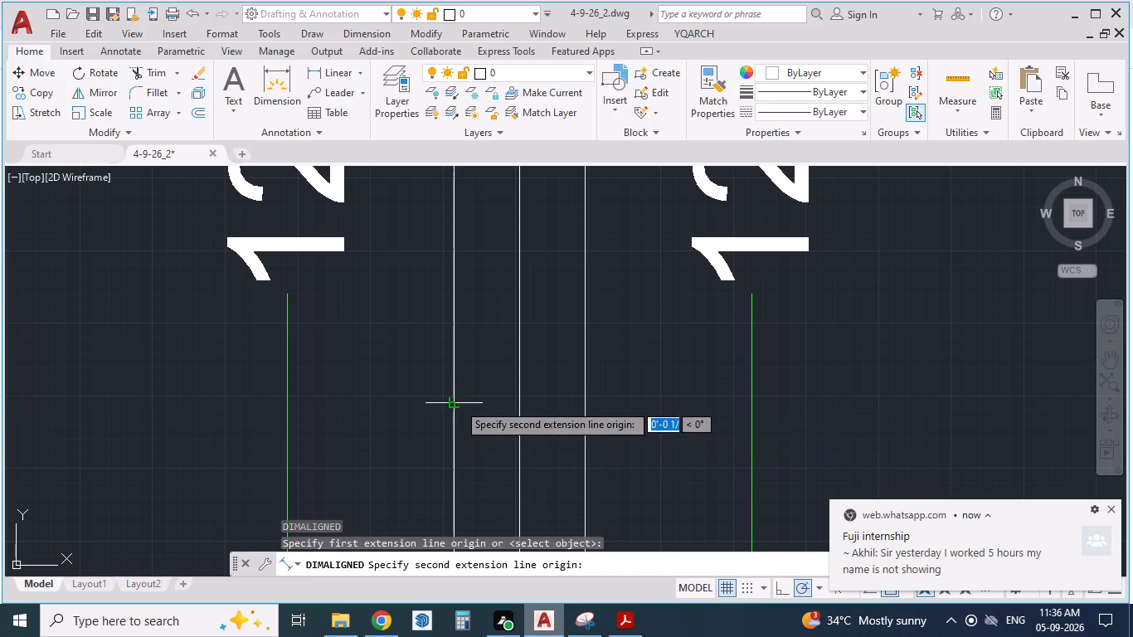
pyautogui.click(591, 406)
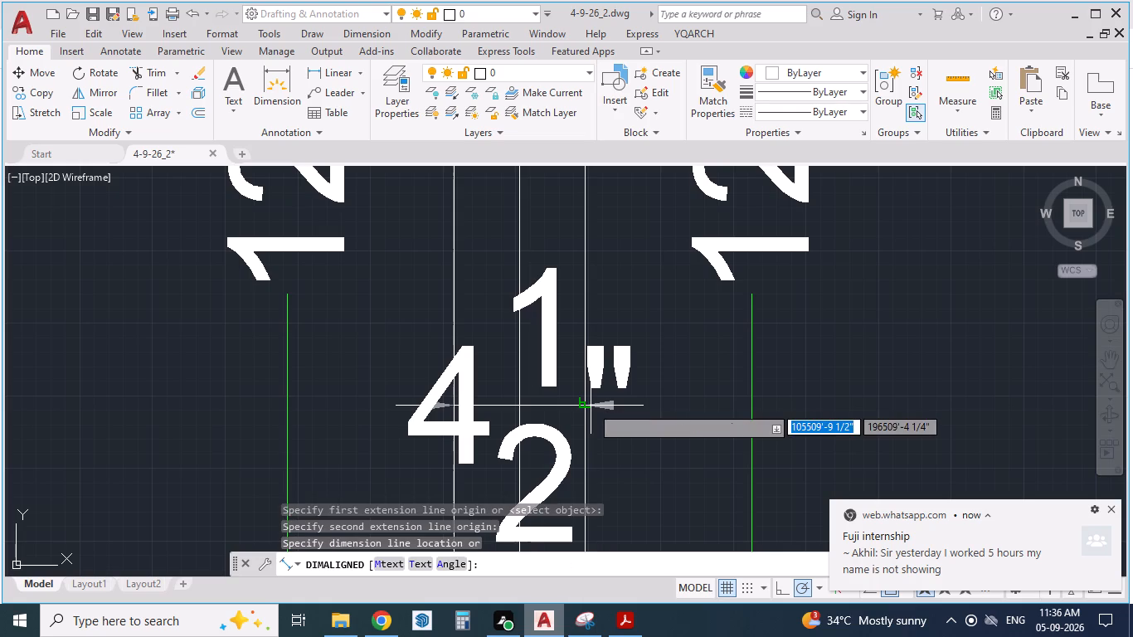
pyautogui.scroll(-4, 586, 401)
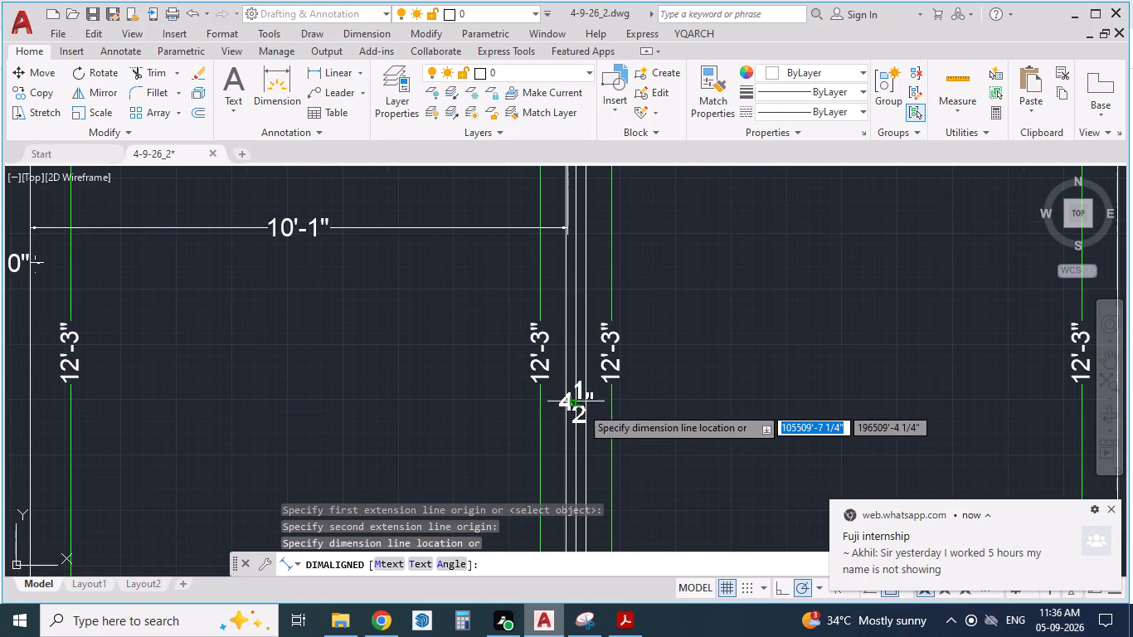
pyautogui.press('Escape')
pyautogui.press('Escape')
# Offset the partition wall's right face line 10' to the right to set the adjoining room's clear width.
pyautogui.scroll(-2, 508, 379)
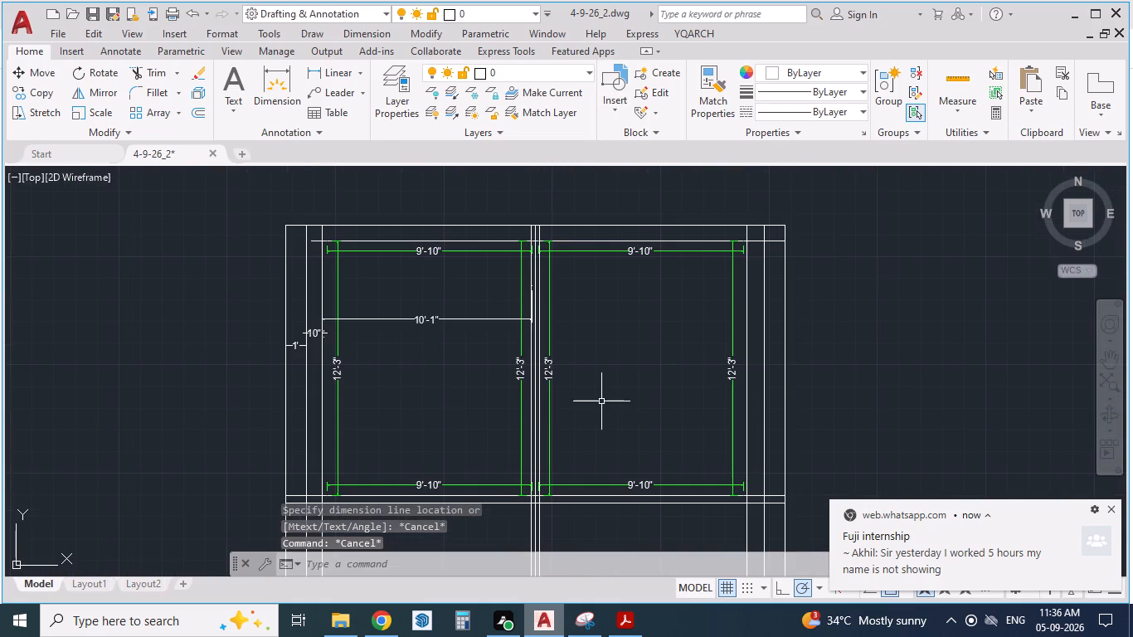
pyautogui.scroll(1, 601, 401)
pyautogui.scroll(1, 528, 421)
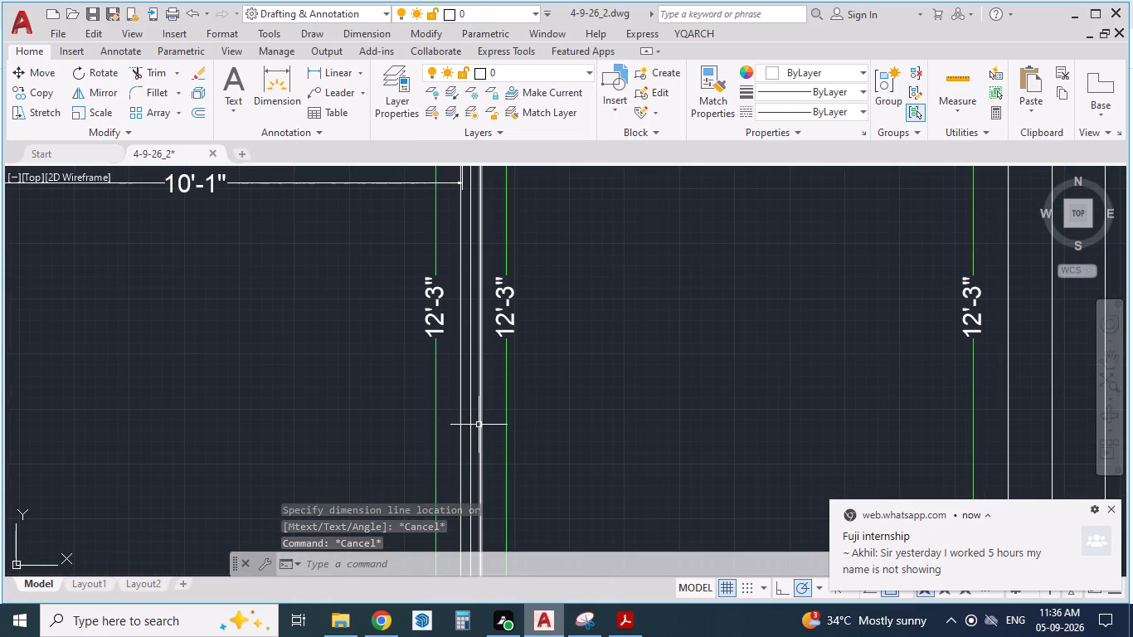
pyautogui.click(479, 425)
pyautogui.press('o')
pyautogui.press('Return')
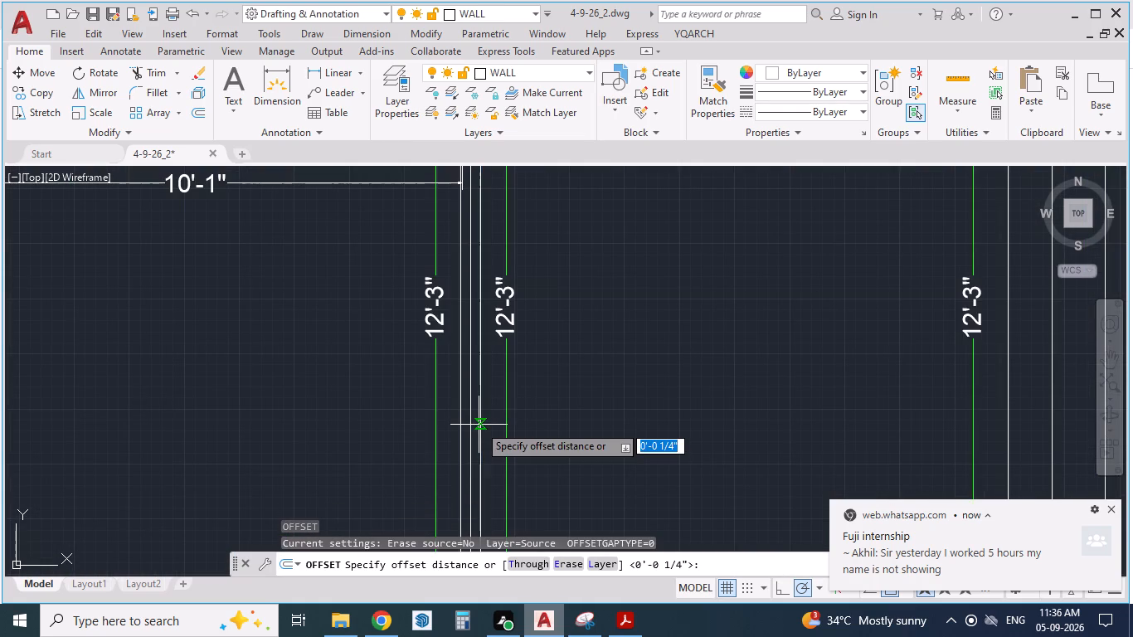
pyautogui.write('10')
pyautogui.press("'")
pyautogui.press('Return')
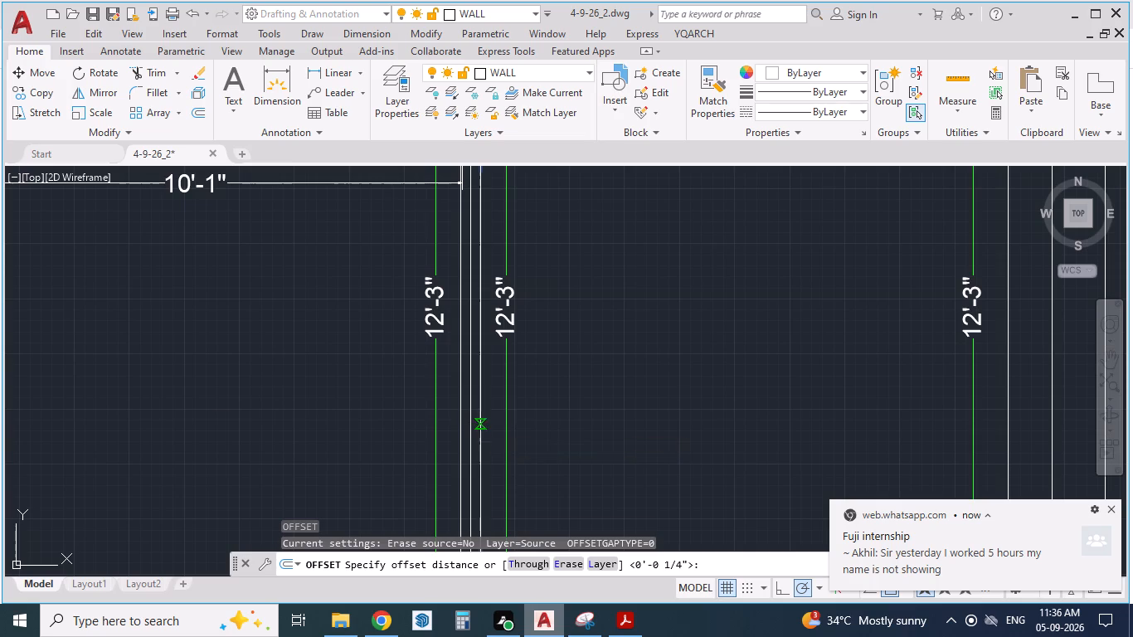
pyautogui.scroll(-3, 722, 393)
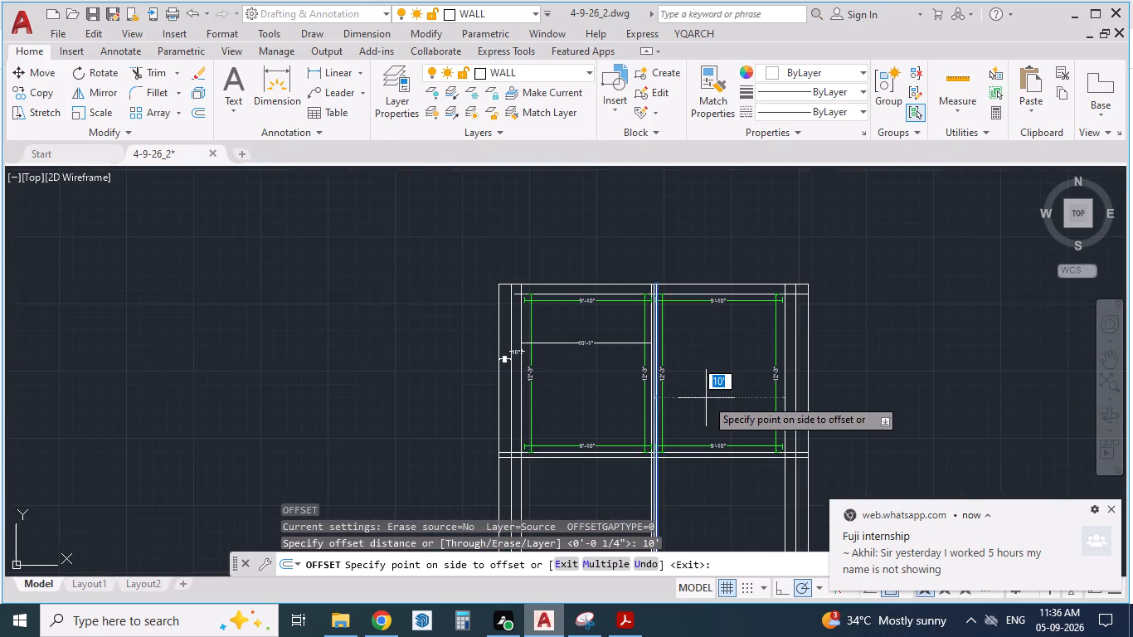
pyautogui.scroll(3, 736, 405)
pyautogui.click(776, 406)
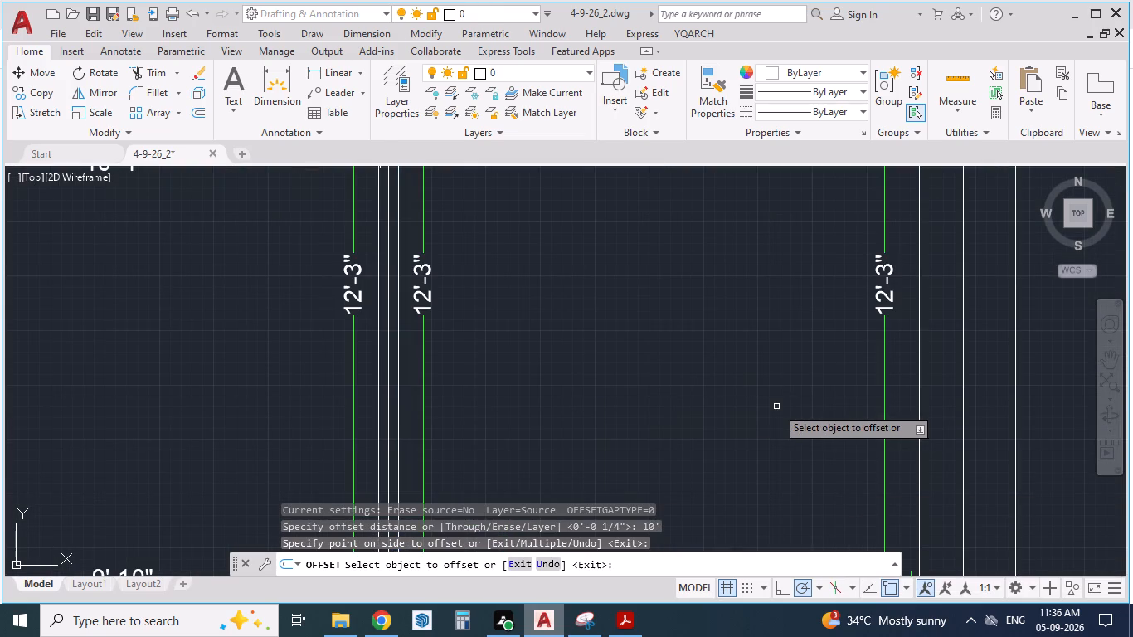
pyautogui.scroll(4, 913, 367)
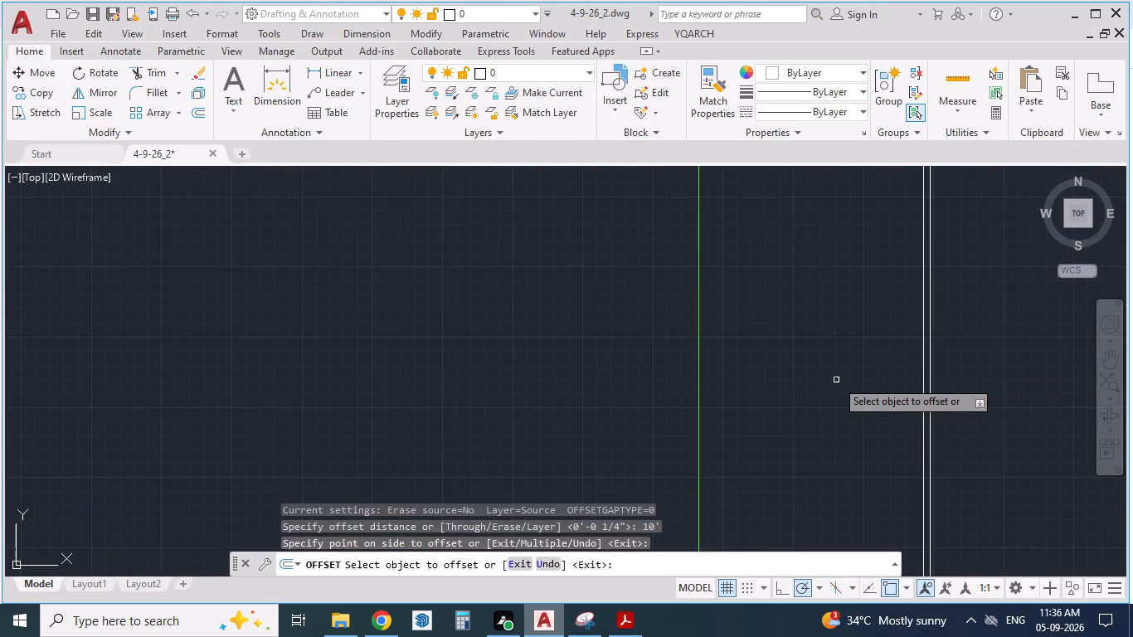
pyautogui.press('Escape')
pyautogui.press('Escape')
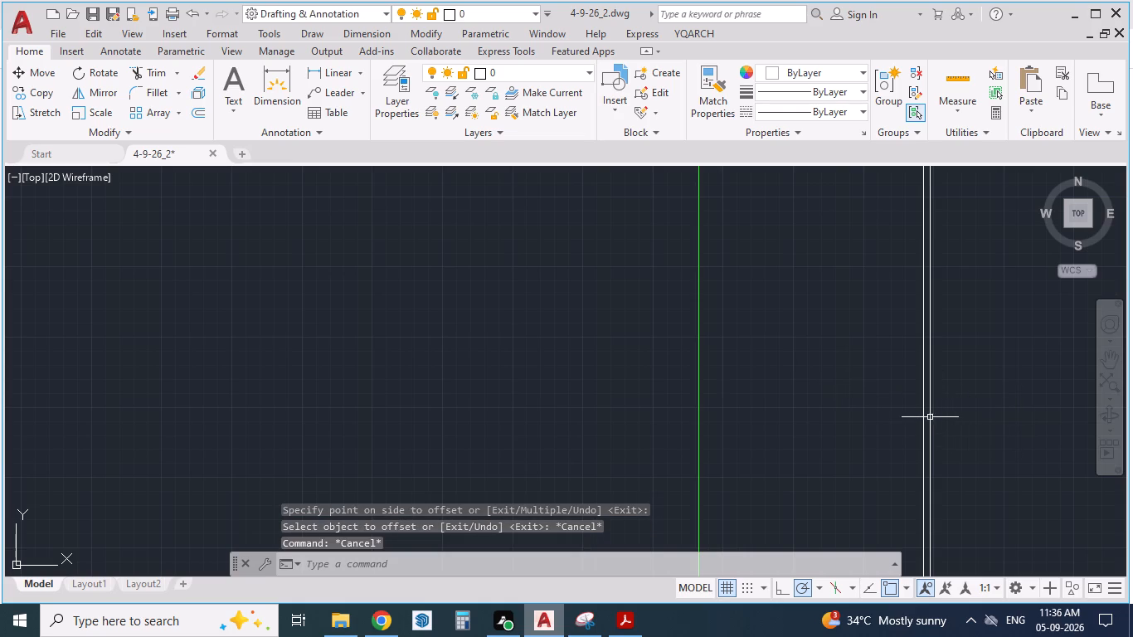
# Delete the original inner face line of the right outer wall, keeping the new 10' offset line.
pyautogui.click(924, 413)
pyautogui.press('Delete')
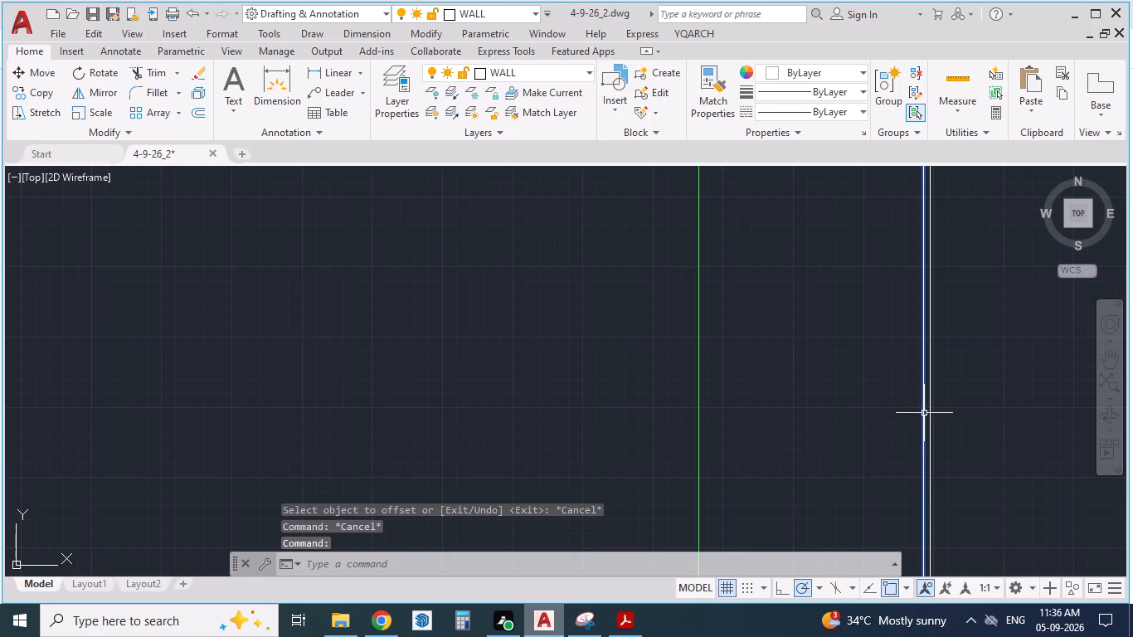
# Delete the green 9'-10" dimension along the top of the room to the right of the partition wall.
pyautogui.scroll(-11, 919, 412)
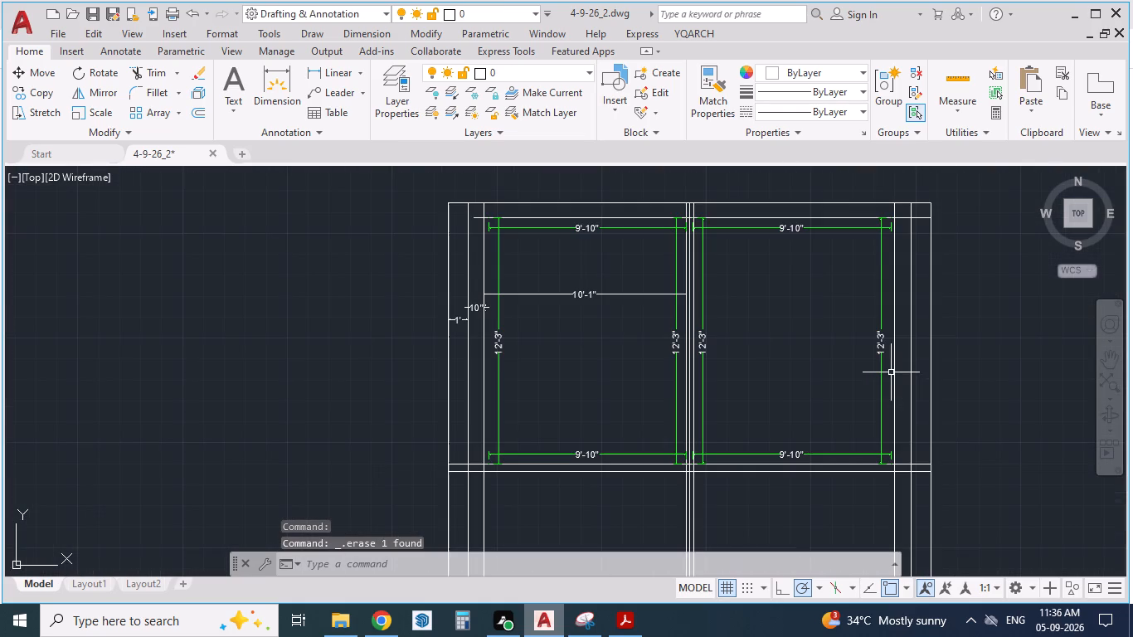
pyautogui.scroll(-2, 887, 371)
pyautogui.scroll(3, 887, 371)
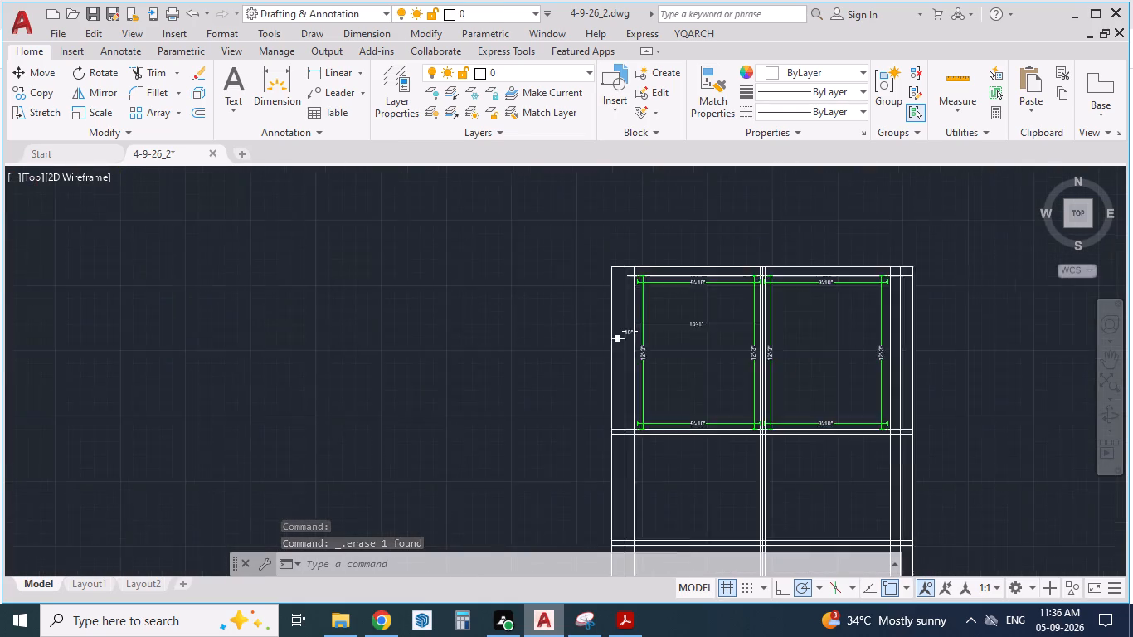
pyautogui.scroll(2, 607, 332)
pyautogui.scroll(-2, 552, 376)
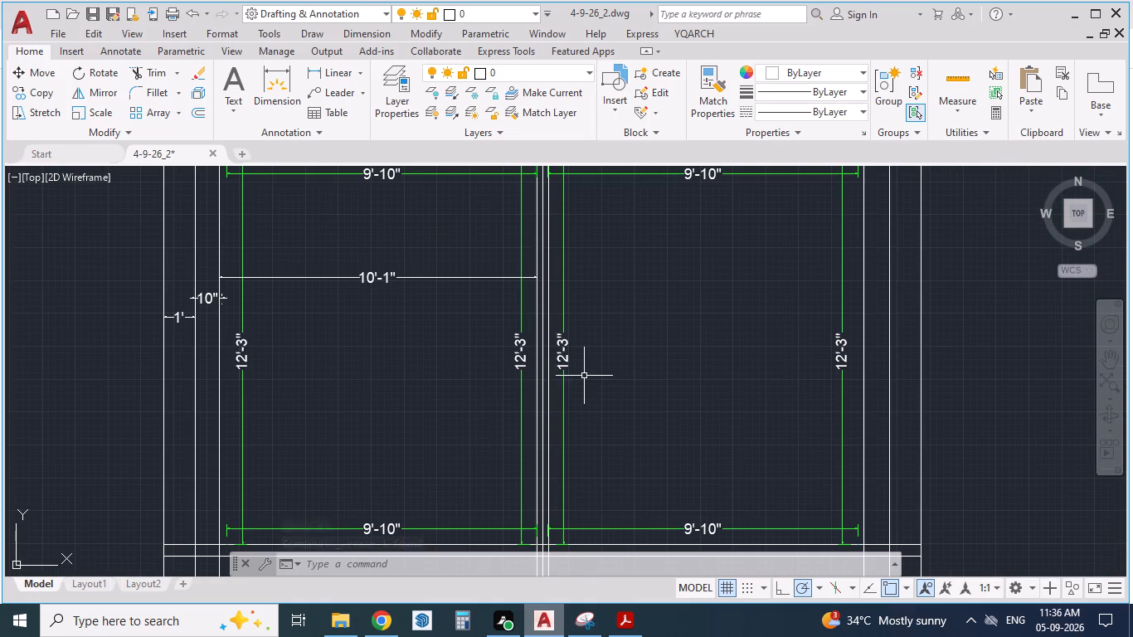
pyautogui.scroll(-1, 635, 373)
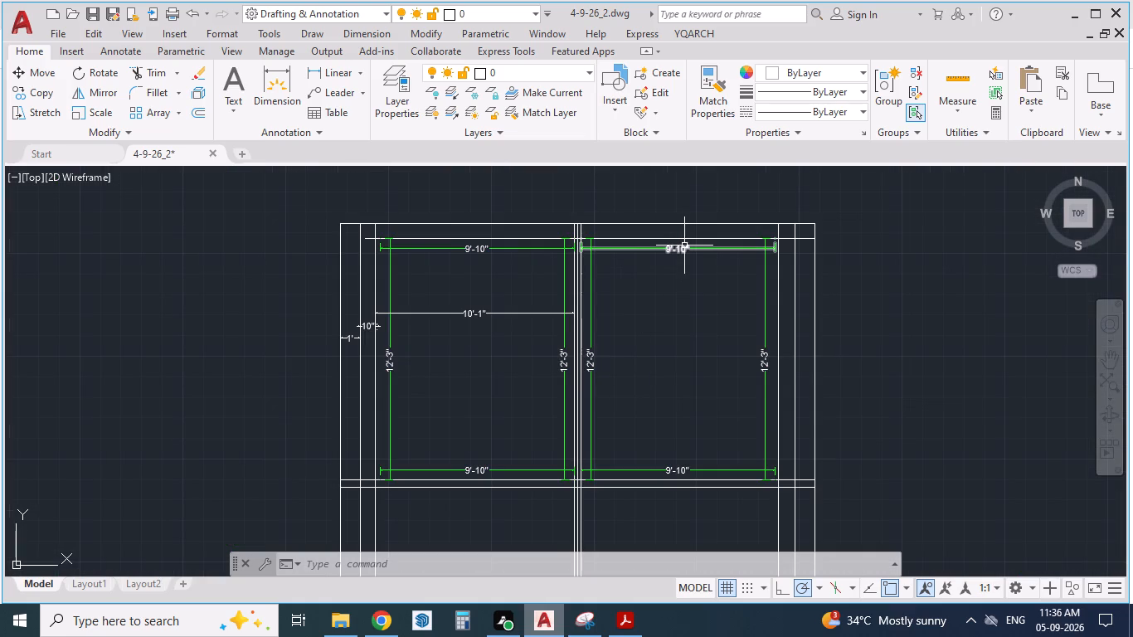
pyautogui.click(684, 246)
pyautogui.press('Delete')
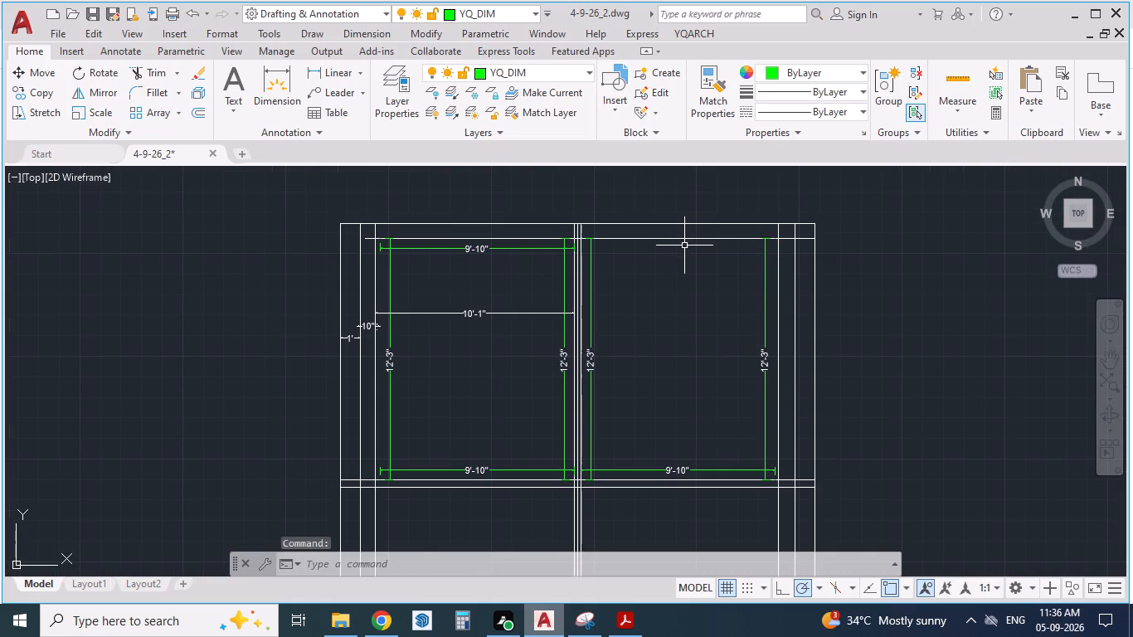
# Place an aligned dimension across the right room's clear width near its top, from the partition wall to the outer wall's inner face.
pyautogui.scroll(1, 699, 299)
pyautogui.write('DA')
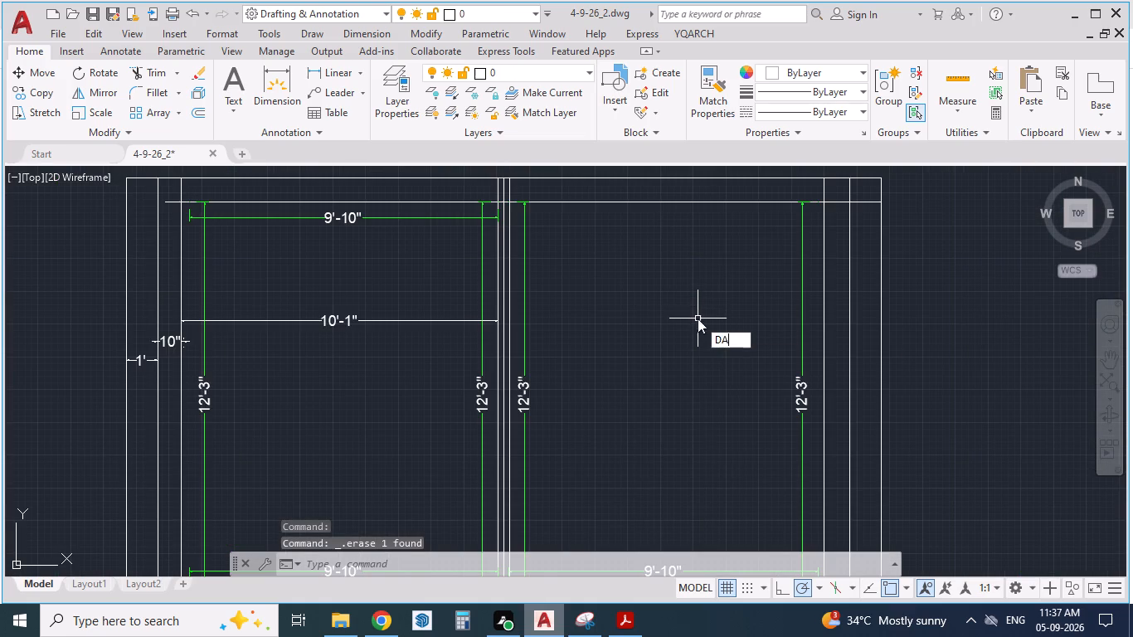
pyautogui.press('Return')
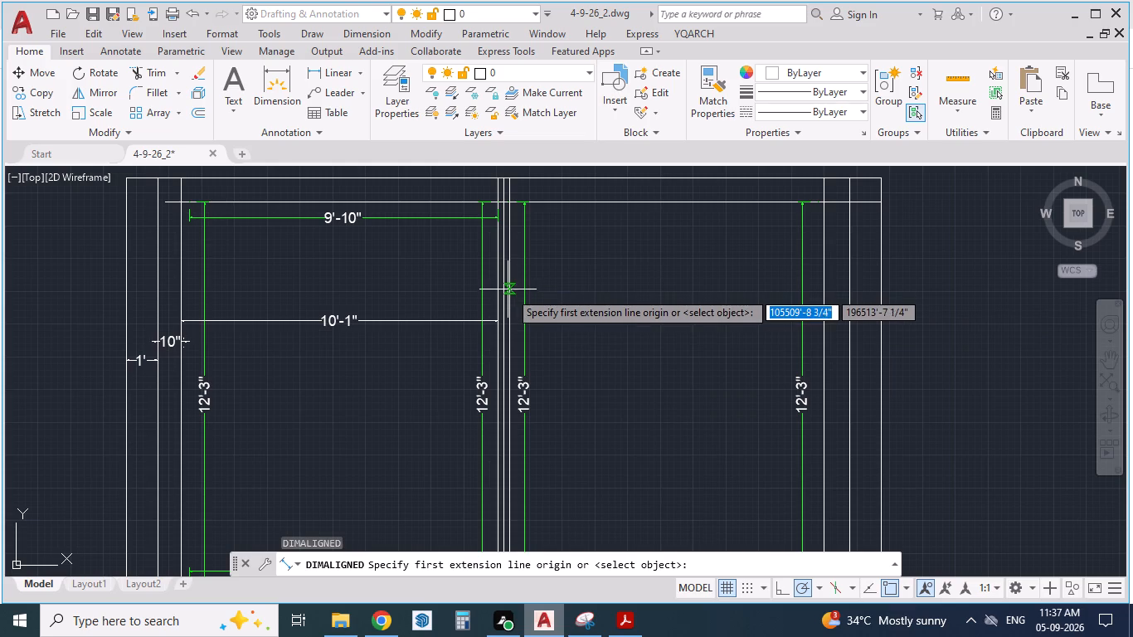
pyautogui.scroll(1, 510, 291)
pyautogui.click(510, 291)
pyautogui.scroll(-2, 601, 293)
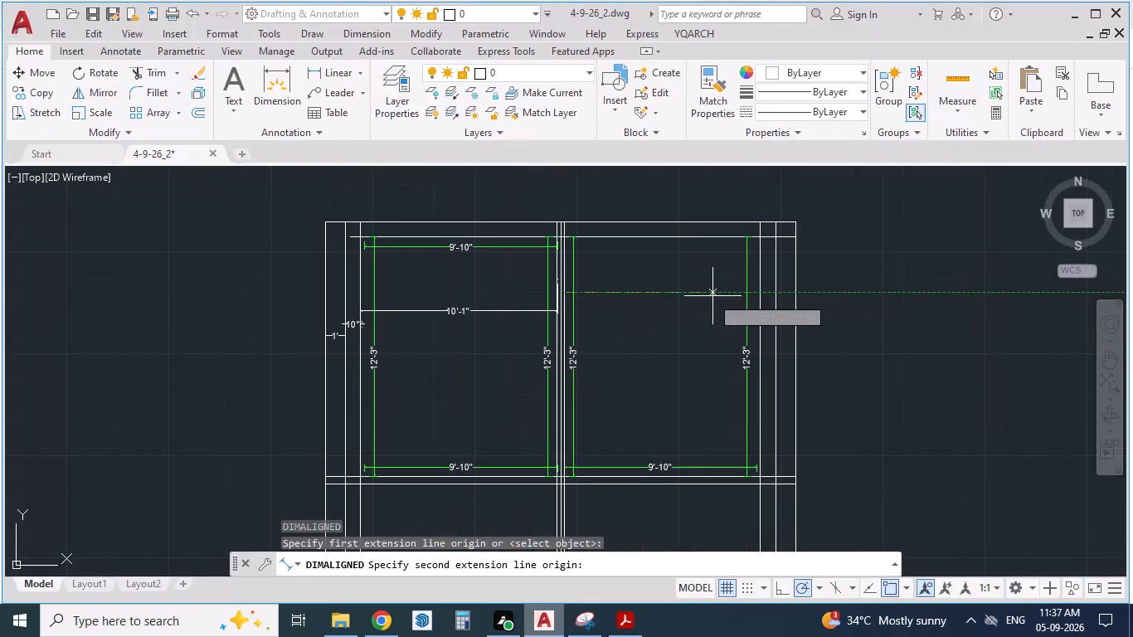
pyautogui.click(761, 298)
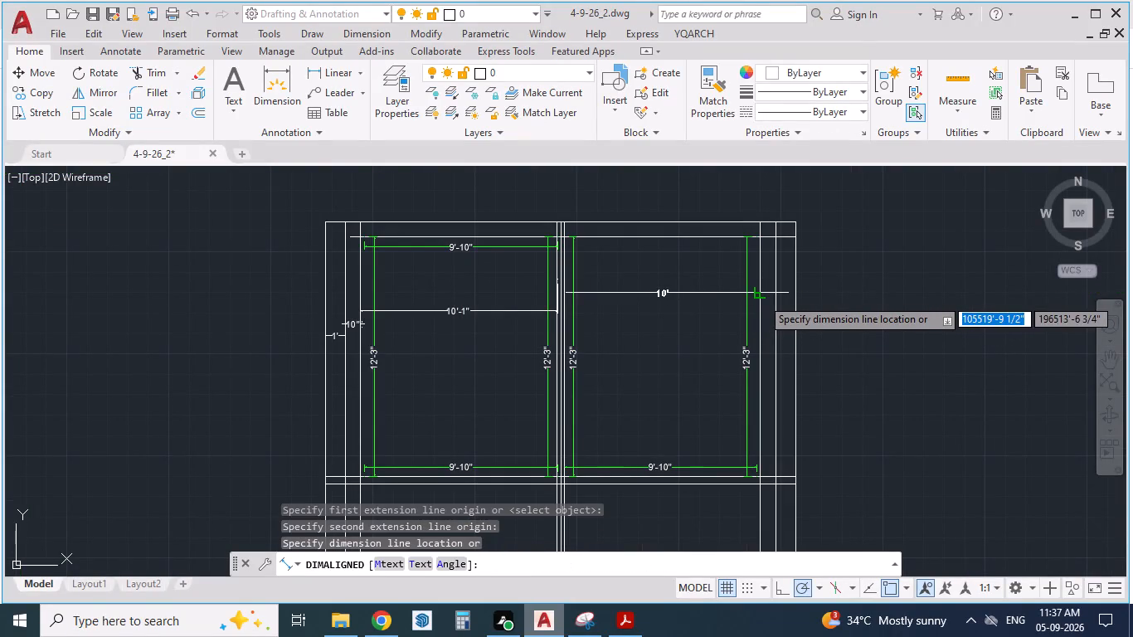
pyautogui.click(740, 262)
pyautogui.scroll(2, 741, 267)
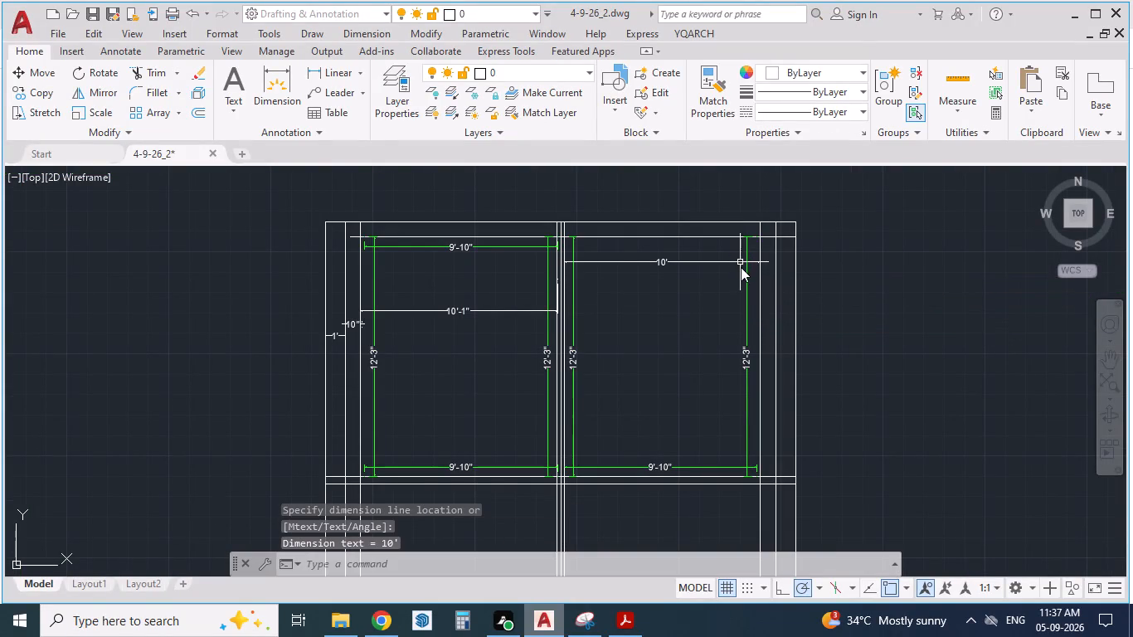
pyautogui.scroll(3, 741, 267)
pyautogui.scroll(-2, 758, 267)
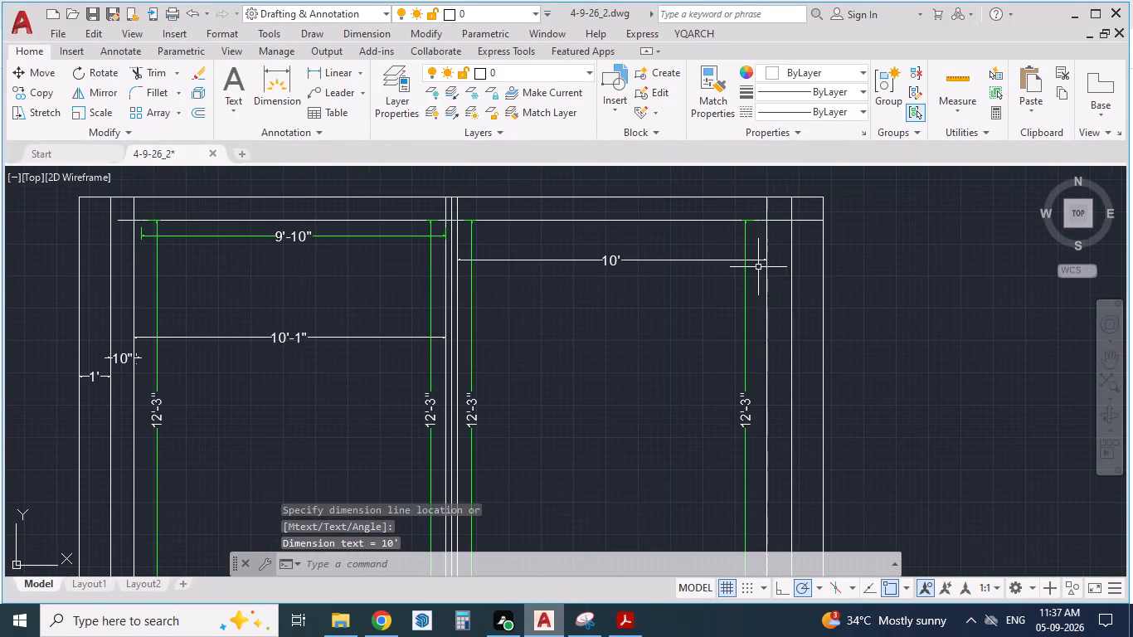
# Measure the right outer wall's thickness between its inner and outer face lines using an aligned dimension, without keeping the dimension.
pyautogui.write('DA')
pyautogui.press('Return')
pyautogui.scroll(2, 757, 292)
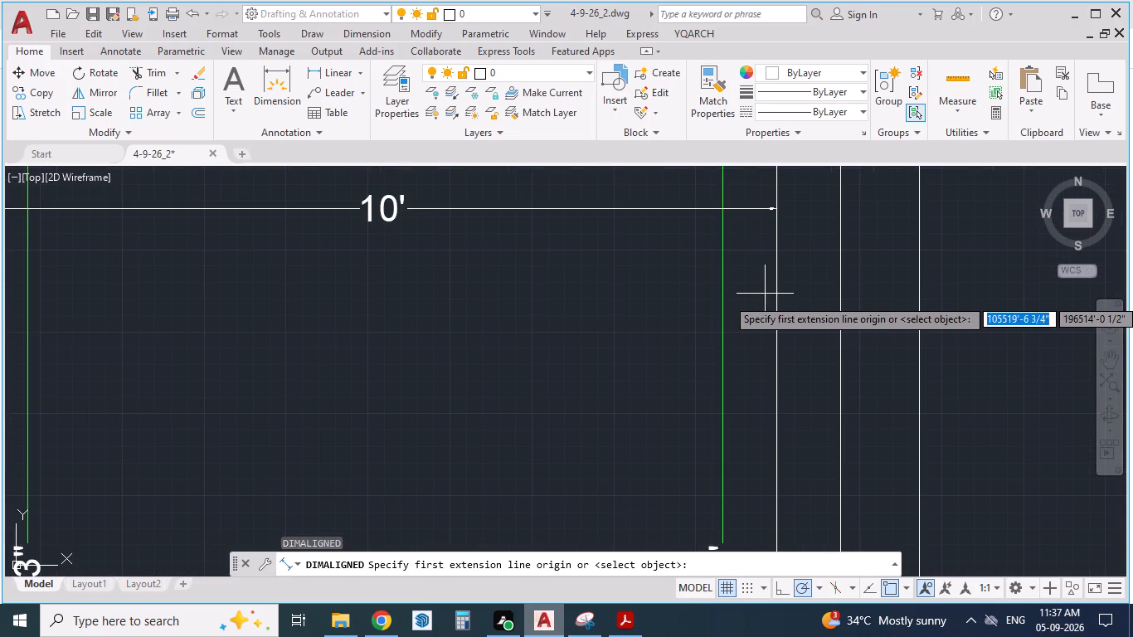
pyautogui.click(772, 301)
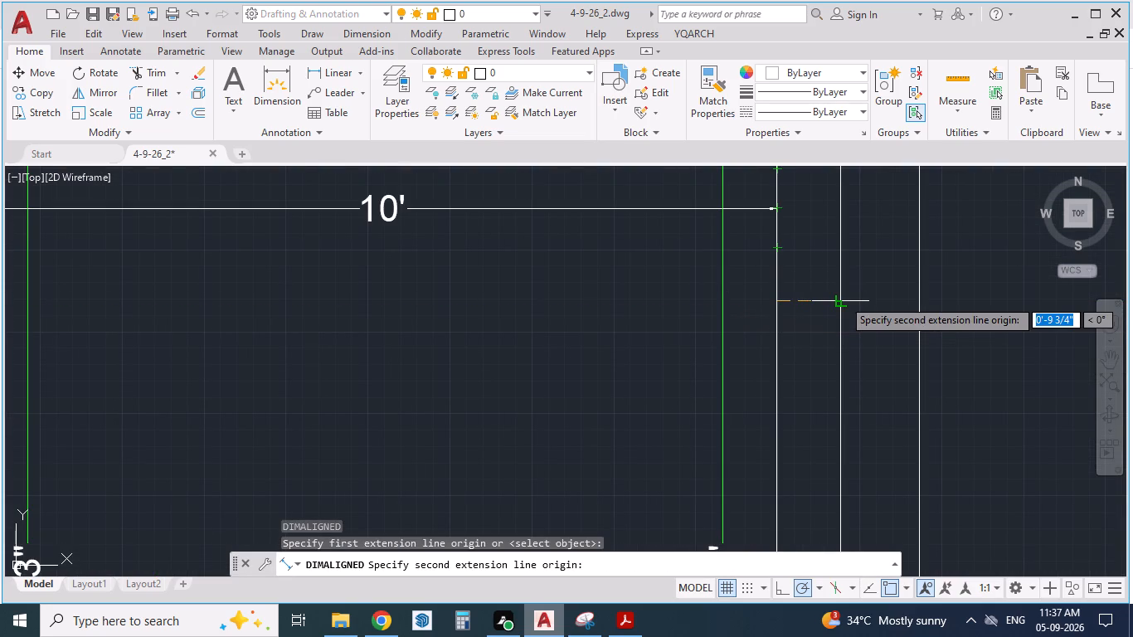
pyautogui.click(843, 299)
pyautogui.press('Escape')
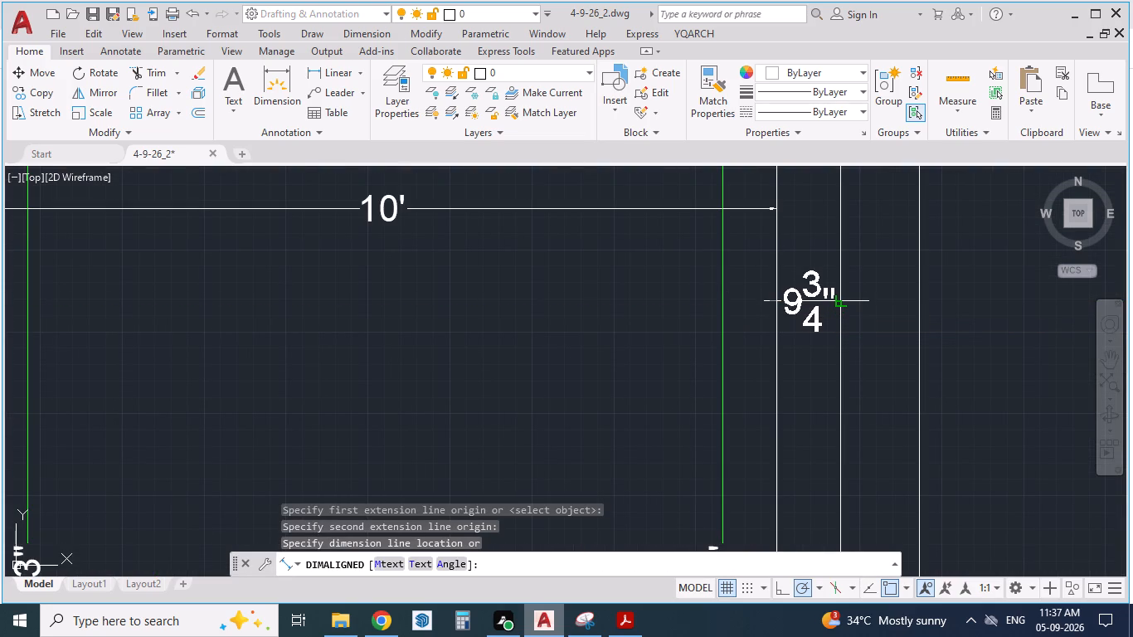
pyautogui.press('Escape')
# Offset the right outer wall's inner face line 9" outward to set the wall thickness.
pyautogui.press('o')
pyautogui.press('Return')
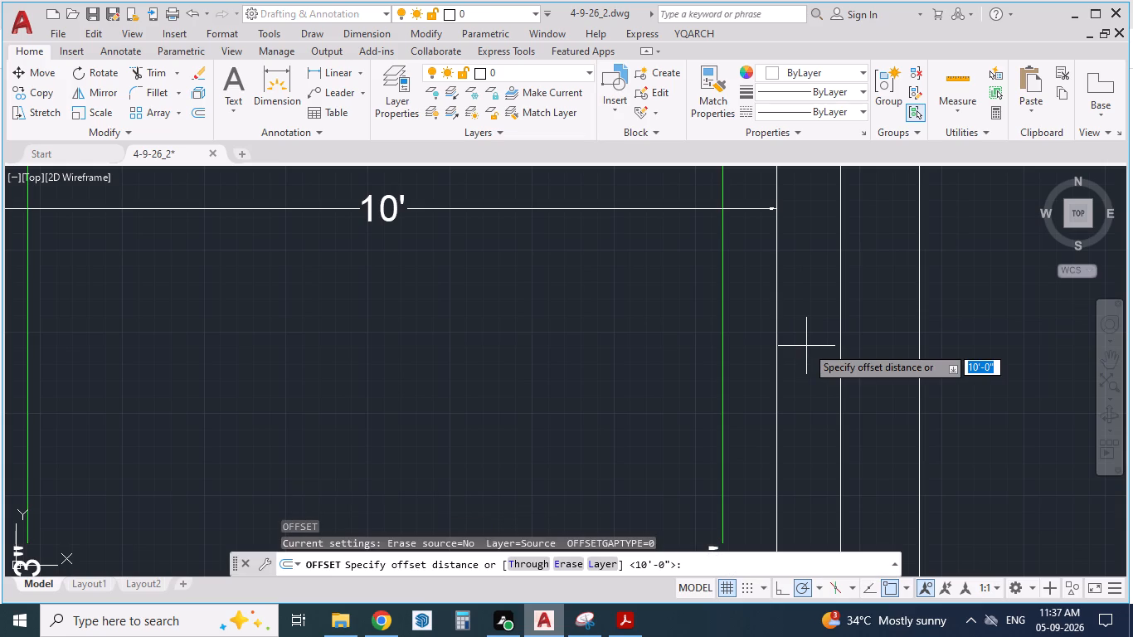
pyautogui.press('9')
pyautogui.hotkey('shift', '"')
pyautogui.press('Return')
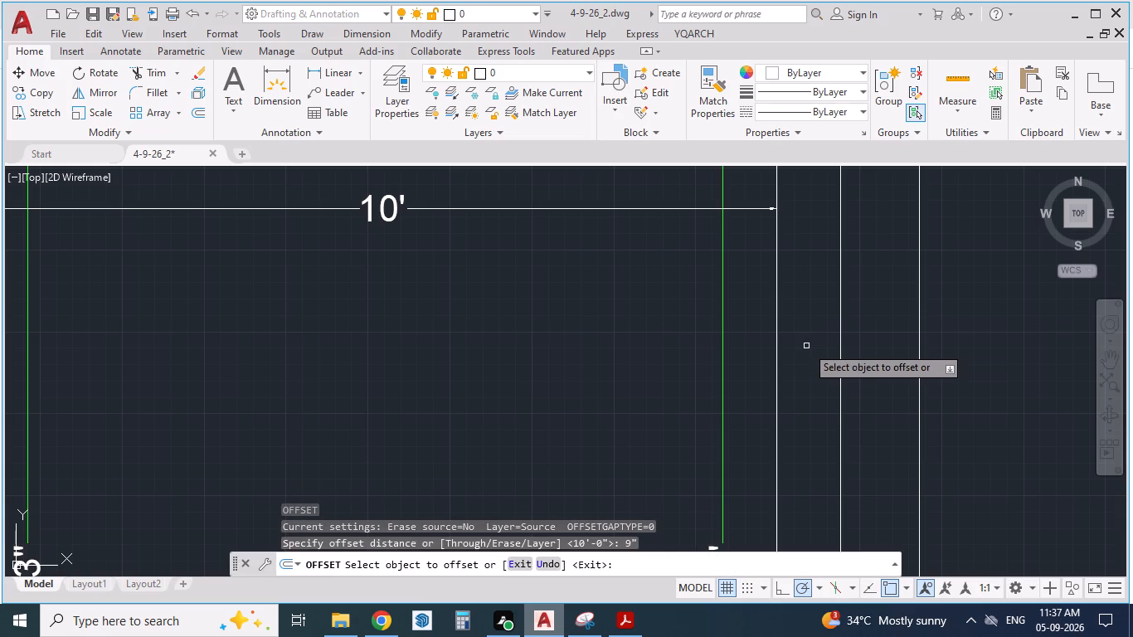
pyautogui.click(778, 333)
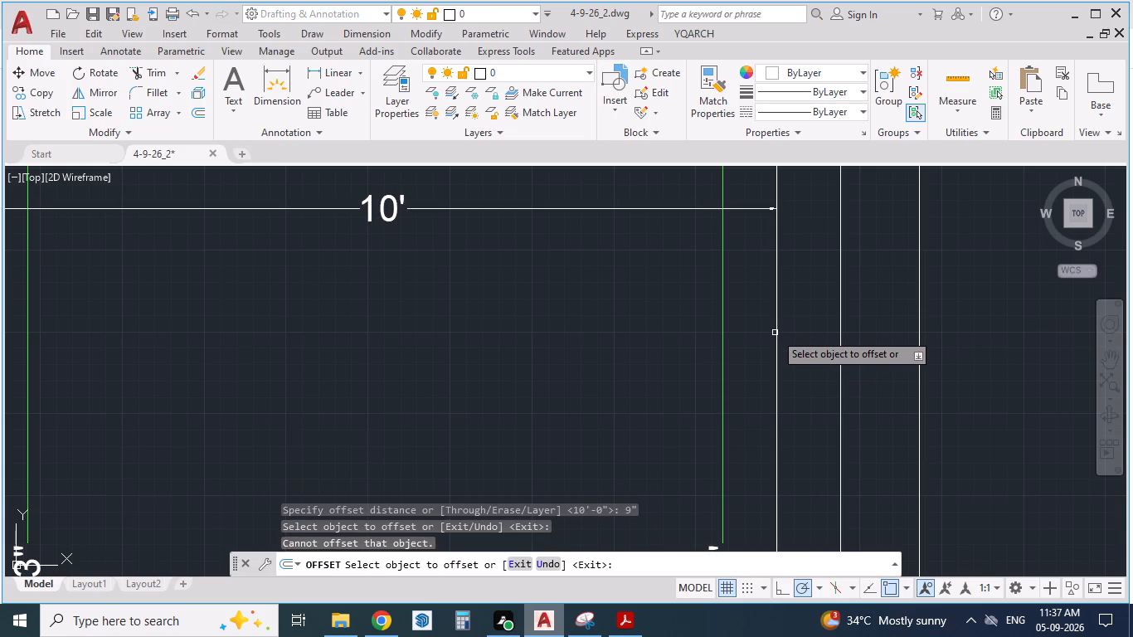
pyautogui.click(777, 387)
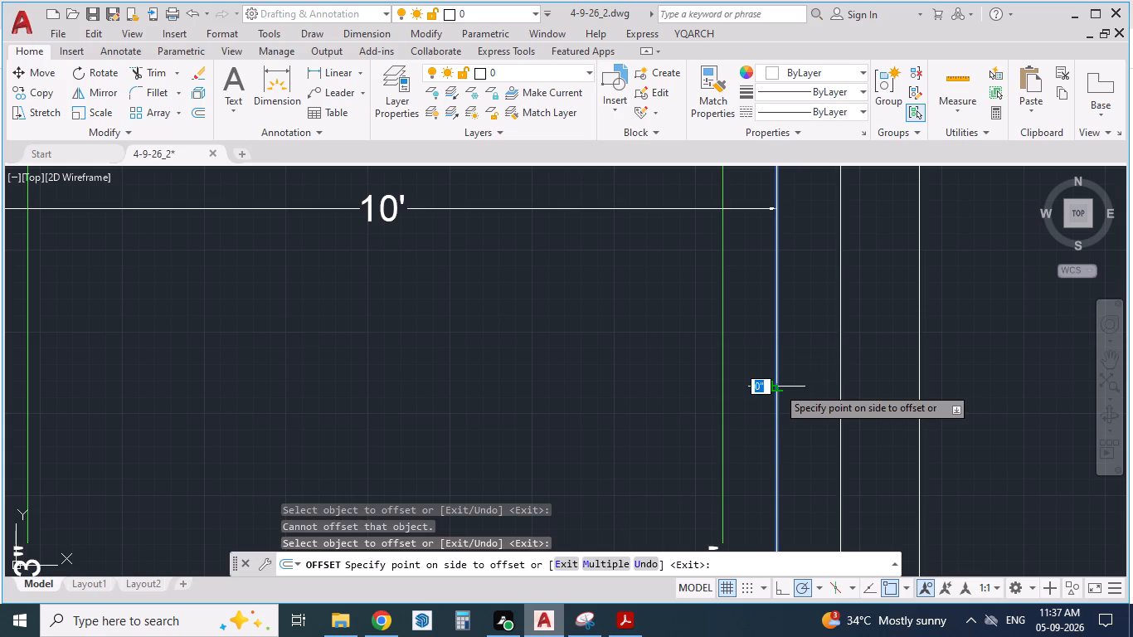
pyautogui.click(802, 389)
pyautogui.scroll(3, 882, 386)
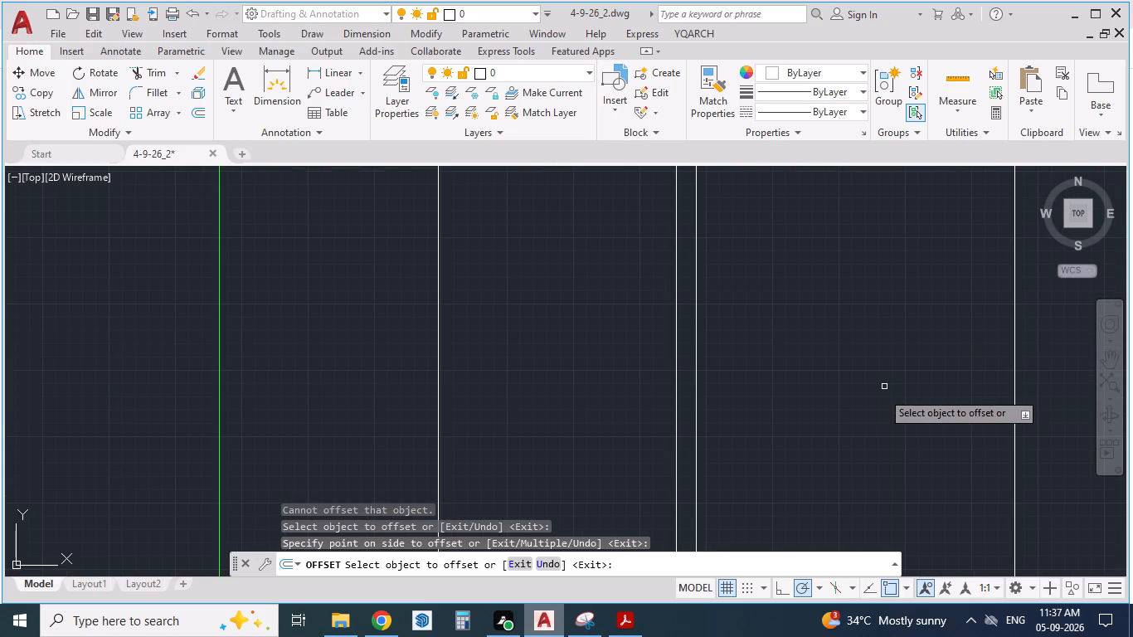
pyautogui.press('Escape')
pyautogui.press('Escape')
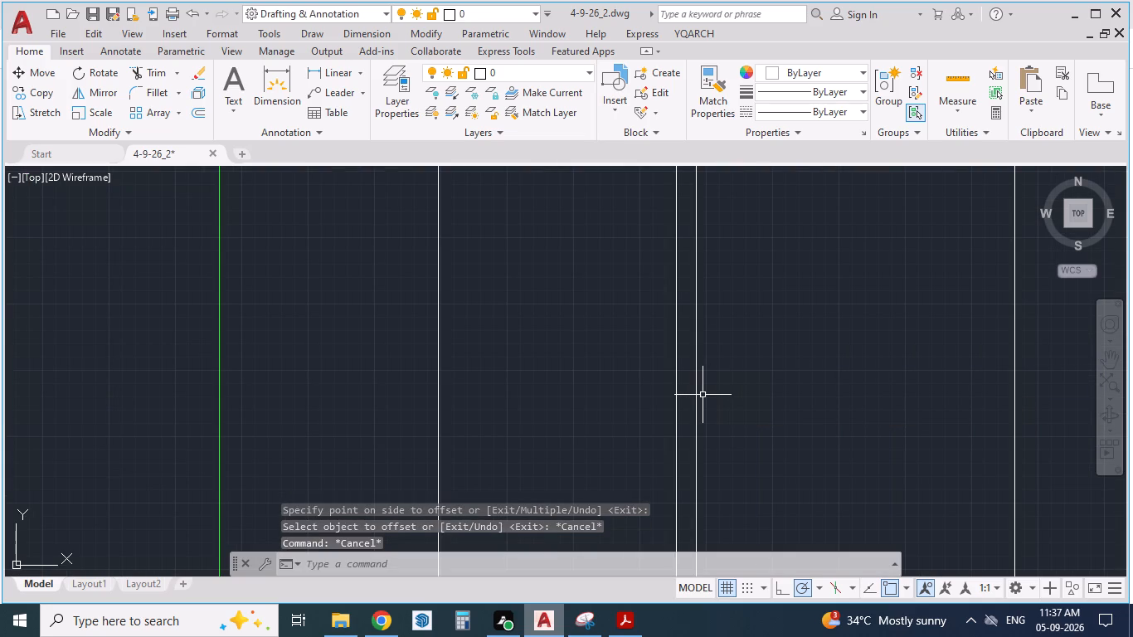
# Delete the right outer wall's original outer face line, keeping the new 9" offset line.
pyautogui.click(698, 395)
pyautogui.press('Delete')
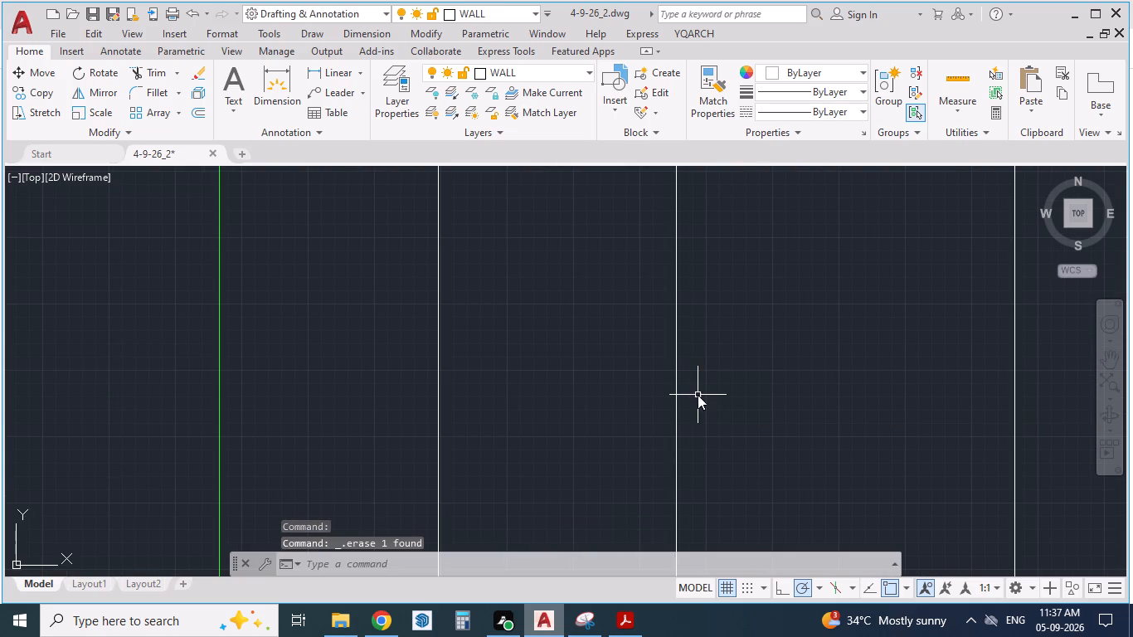
# Delete the white 10'-1" dimension across the room to the left of the partition wall.
pyautogui.scroll(-8, 709, 387)
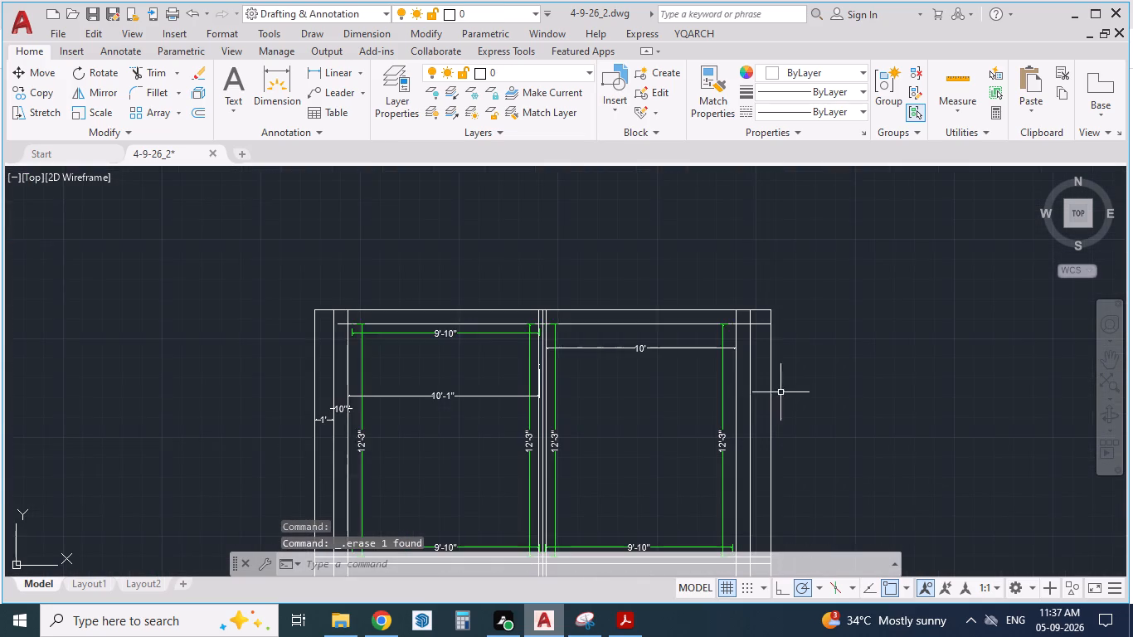
pyautogui.scroll(-1, 792, 377)
pyautogui.scroll(1, 494, 468)
pyautogui.scroll(1, 594, 414)
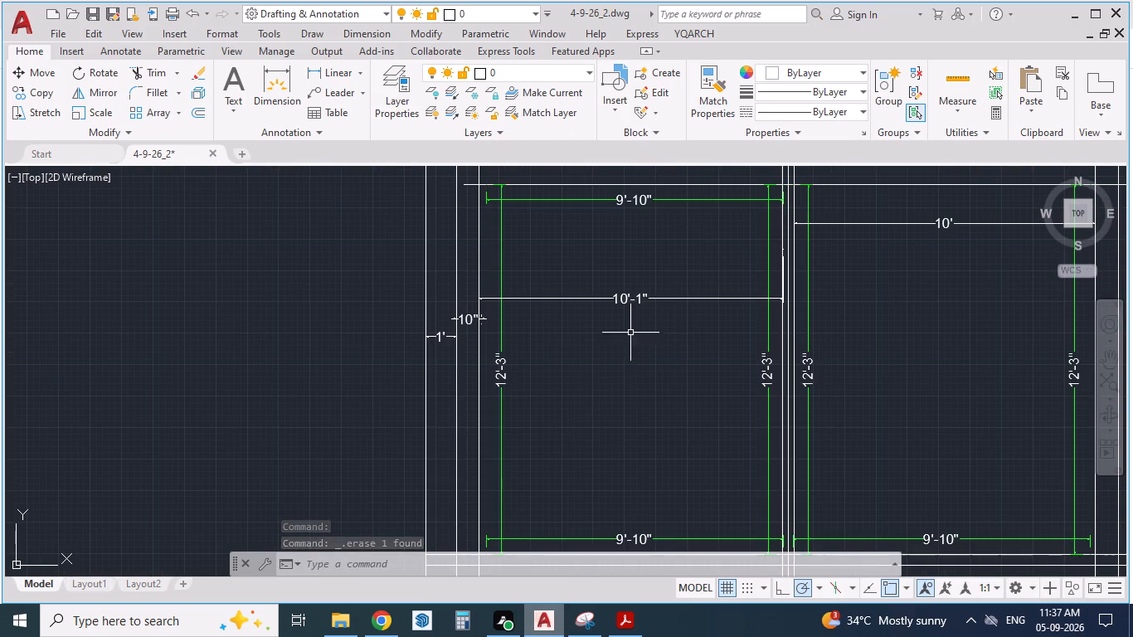
pyautogui.click(655, 271)
pyautogui.click(629, 318)
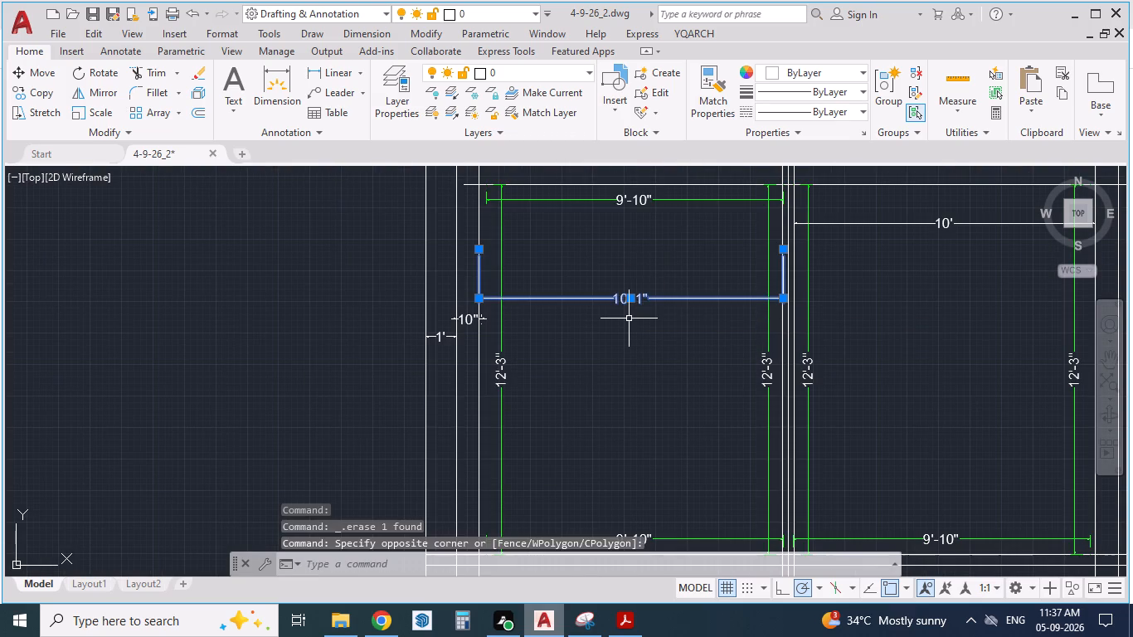
pyautogui.press('Delete')
# Offset the partition wall's left face line 10' to the left to set the left room's clear width.
pyautogui.press('o')
pyautogui.press('Return')
pyautogui.write("10'")
pyautogui.press('Return')
pyautogui.scroll(1, 702, 300)
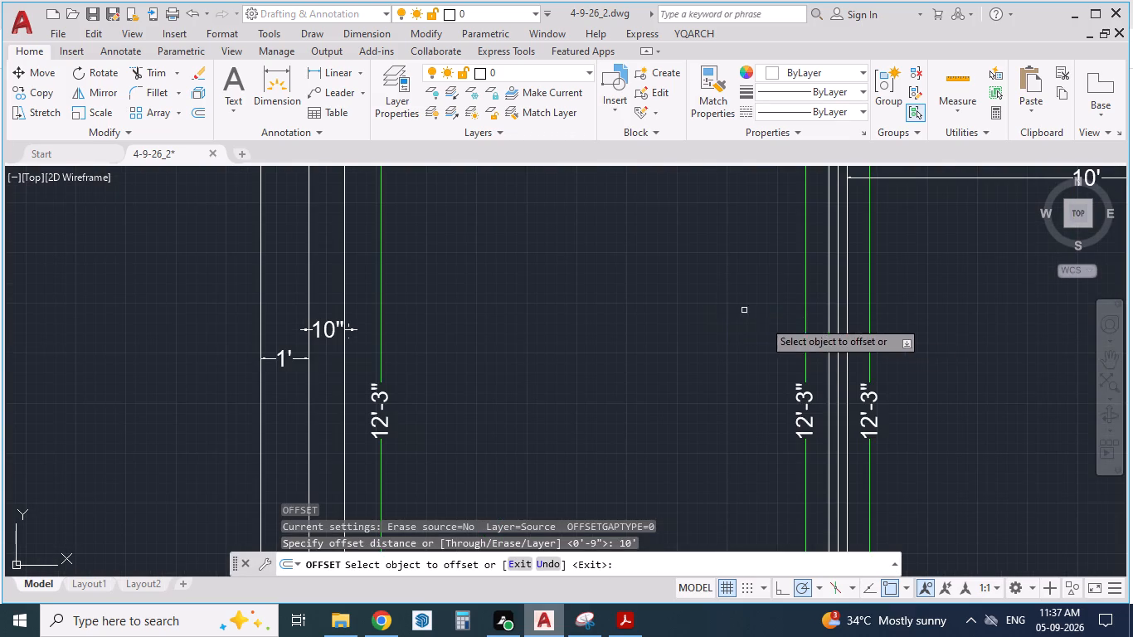
pyautogui.click(829, 338)
pyautogui.click(573, 345)
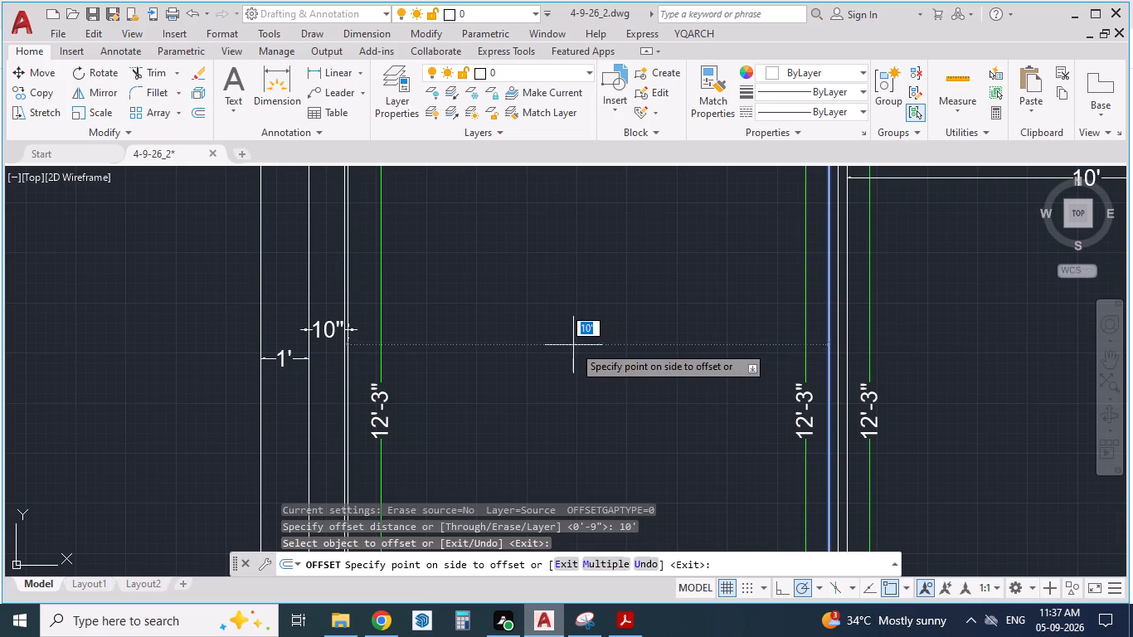
pyautogui.scroll(3, 351, 328)
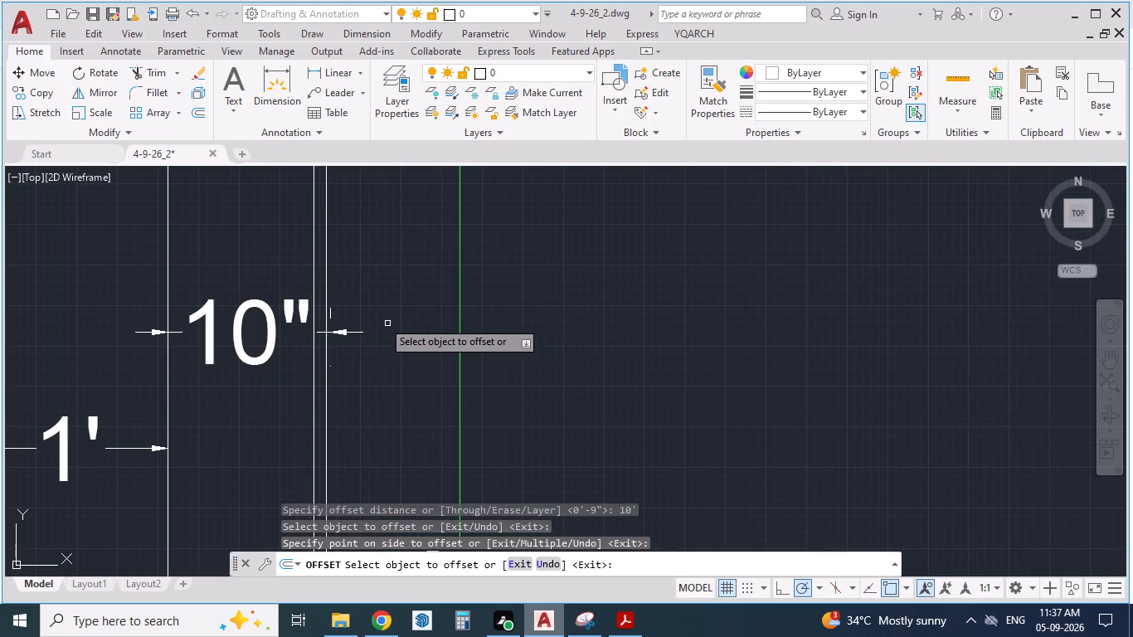
pyautogui.press('Escape')
pyautogui.press('Escape')
# Delete the original inner face line of the left outer wall, keeping the new 10' offset line.
pyautogui.click(316, 281)
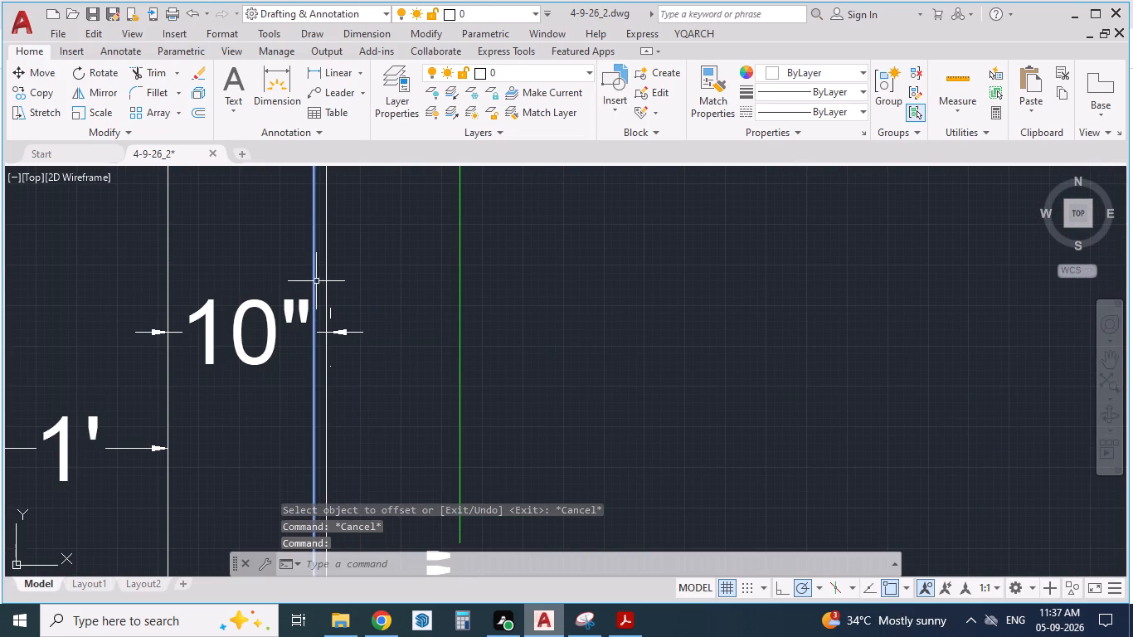
pyautogui.press('Delete')
# Delete the green 9'-10" dimension along the top of the left room.
pyautogui.scroll(-2, 371, 327)
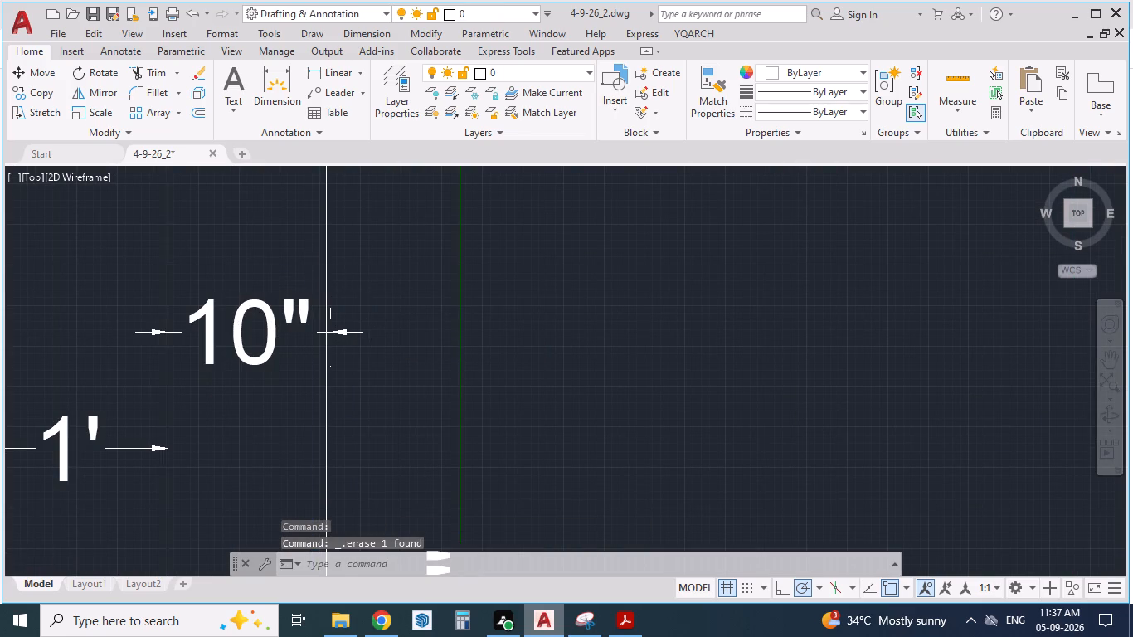
pyautogui.scroll(-3, 374, 335)
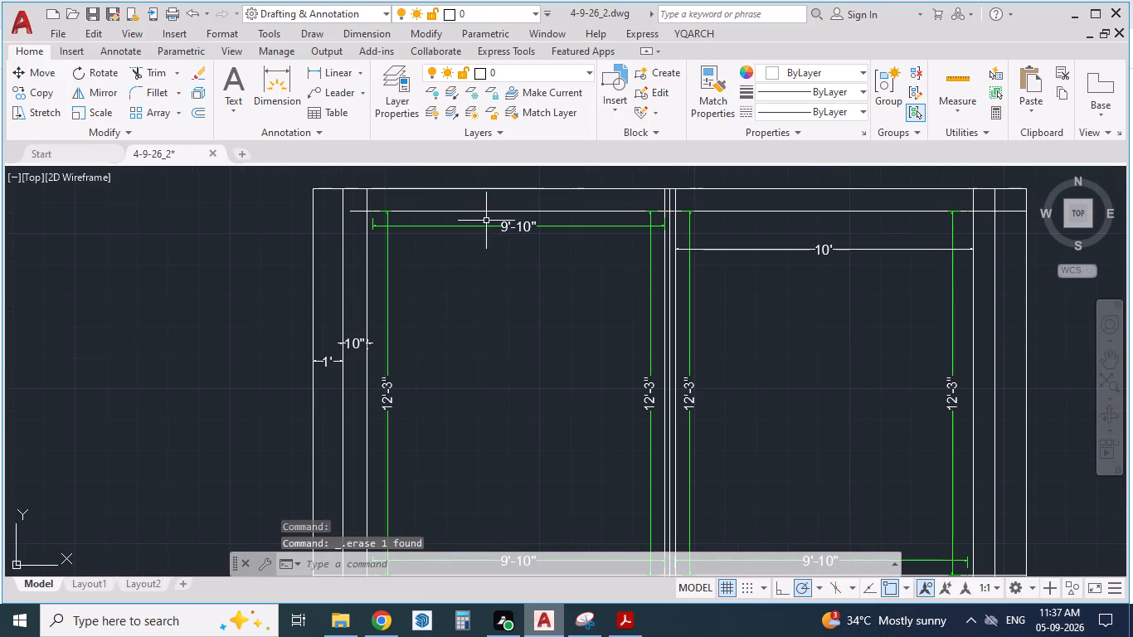
pyautogui.click(503, 227)
pyautogui.press('Delete')
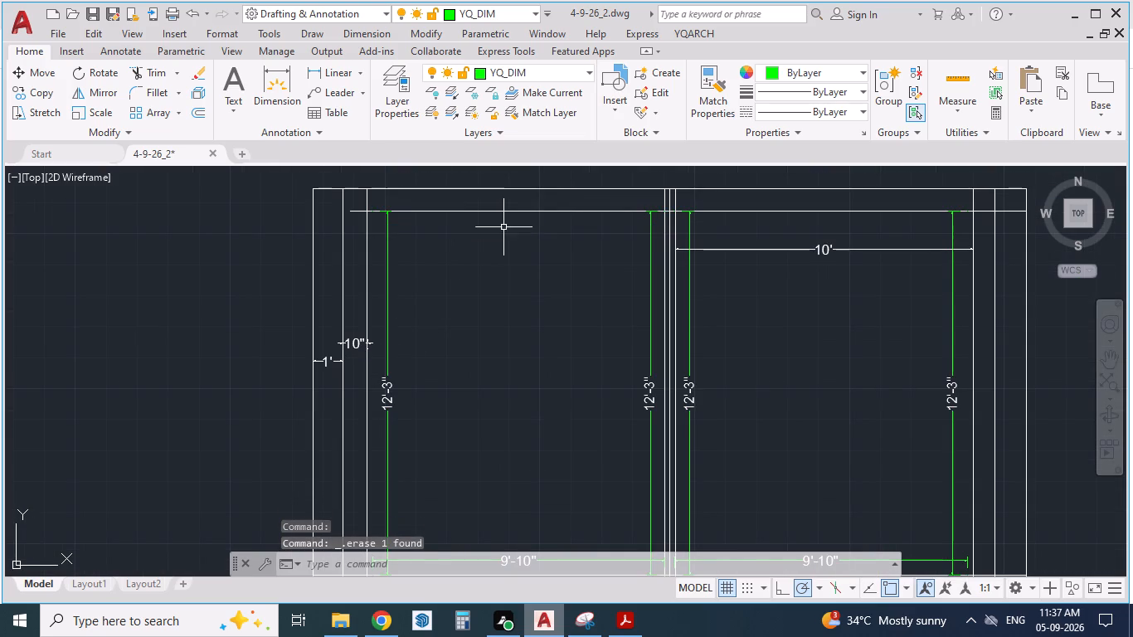
# Place an aligned dimension across the left room's clear width near its top, level with the right room's 10' dimension.
pyautogui.write('DA')
pyautogui.press('Return')
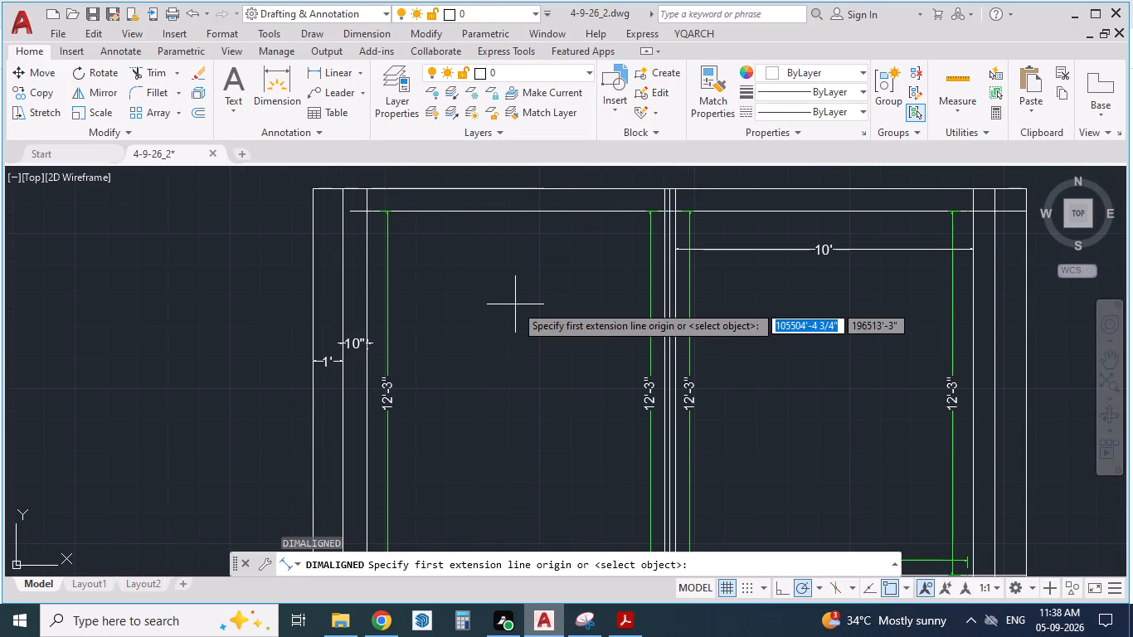
pyautogui.scroll(2, 606, 313)
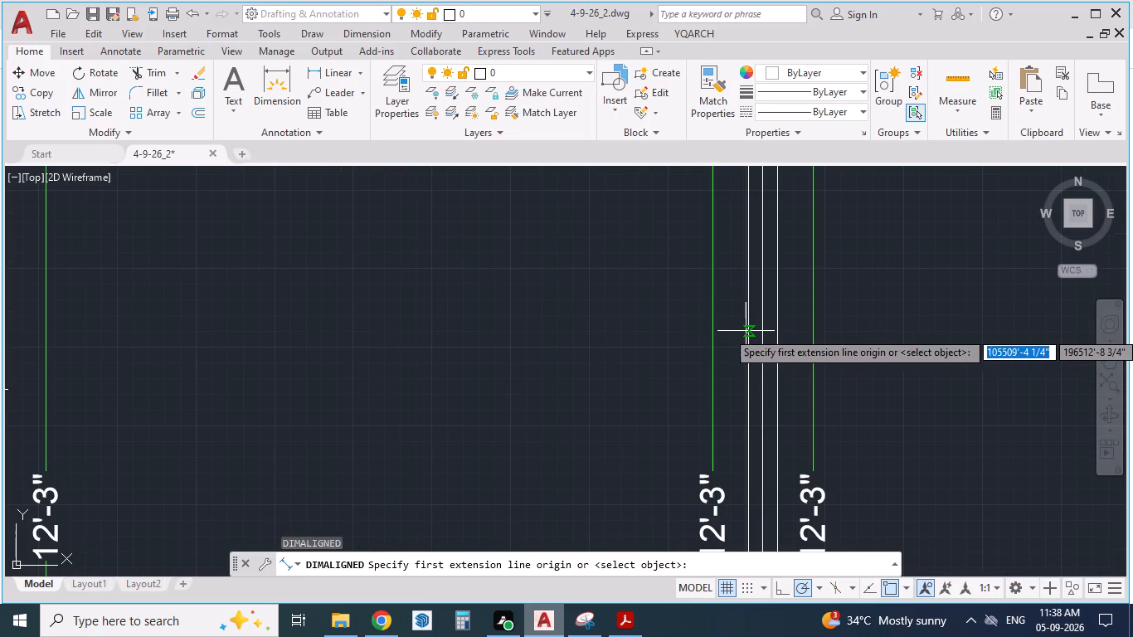
pyautogui.click(746, 331)
pyautogui.scroll(-2, 297, 321)
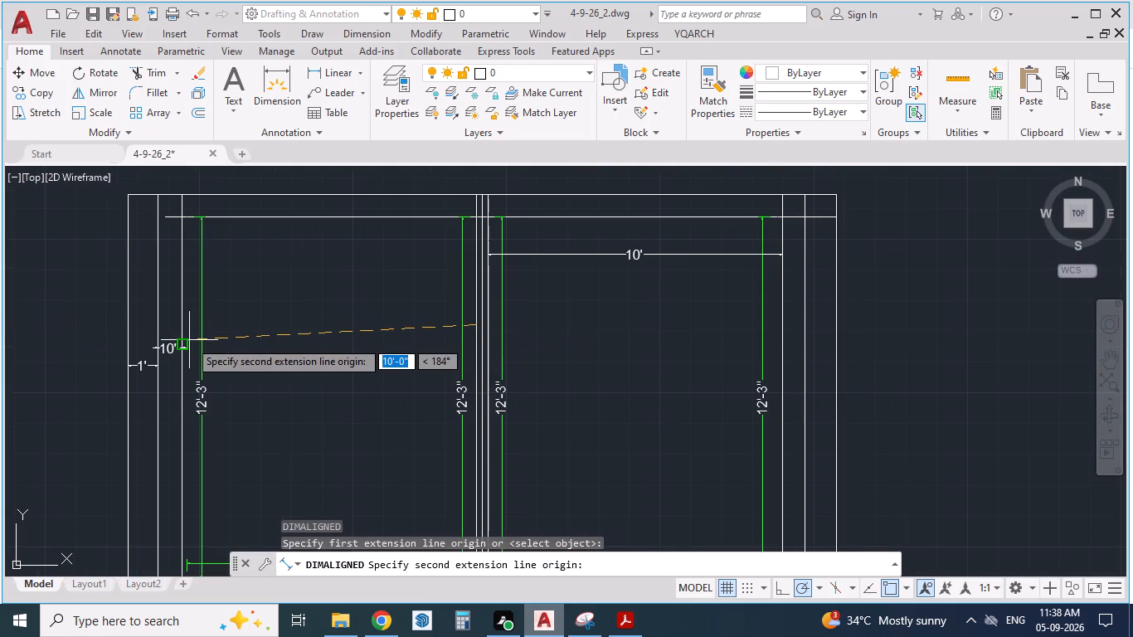
pyautogui.click(186, 321)
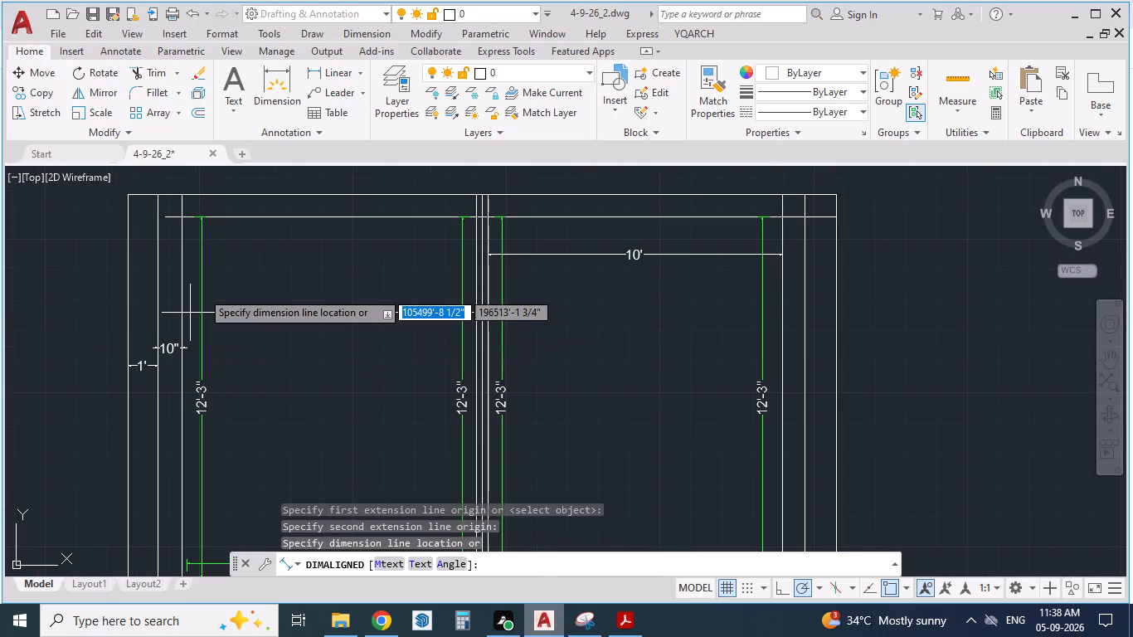
pyautogui.click(212, 255)
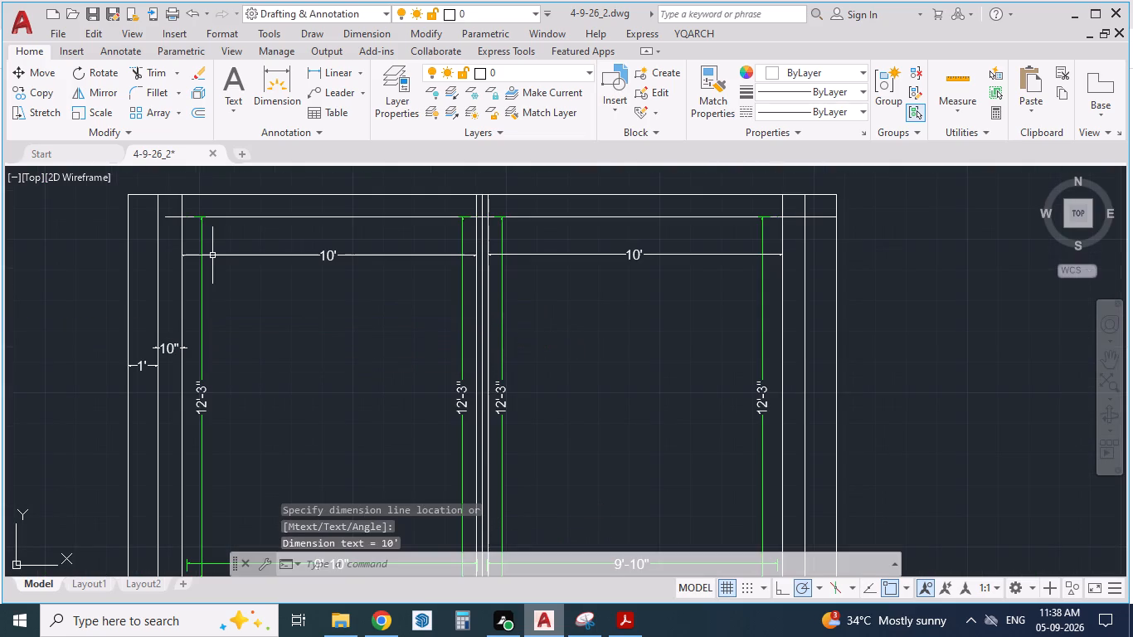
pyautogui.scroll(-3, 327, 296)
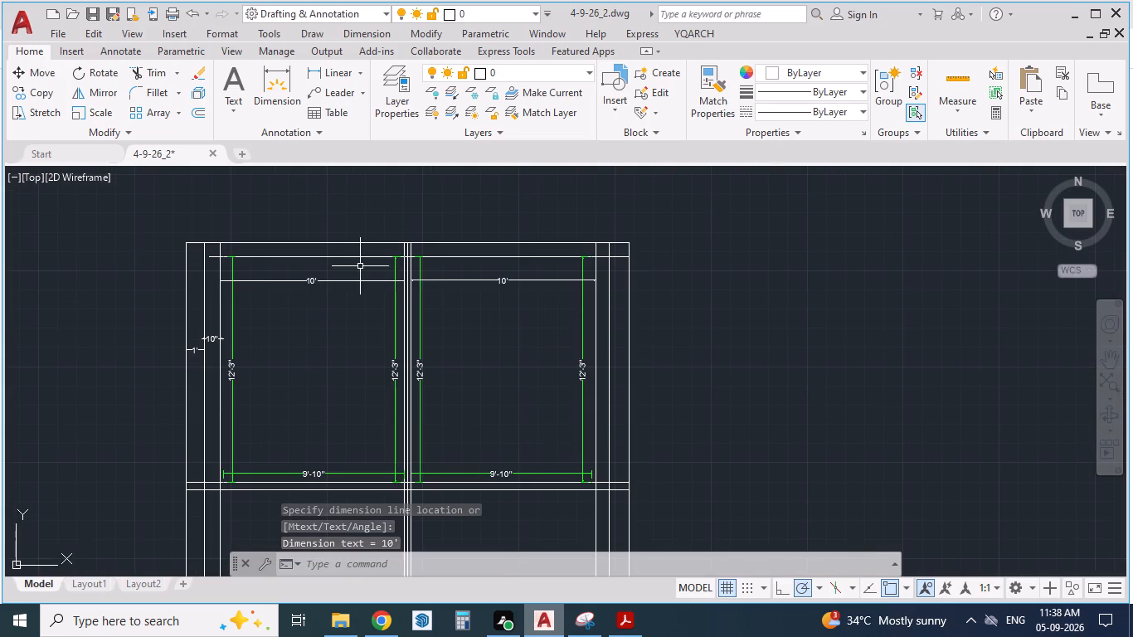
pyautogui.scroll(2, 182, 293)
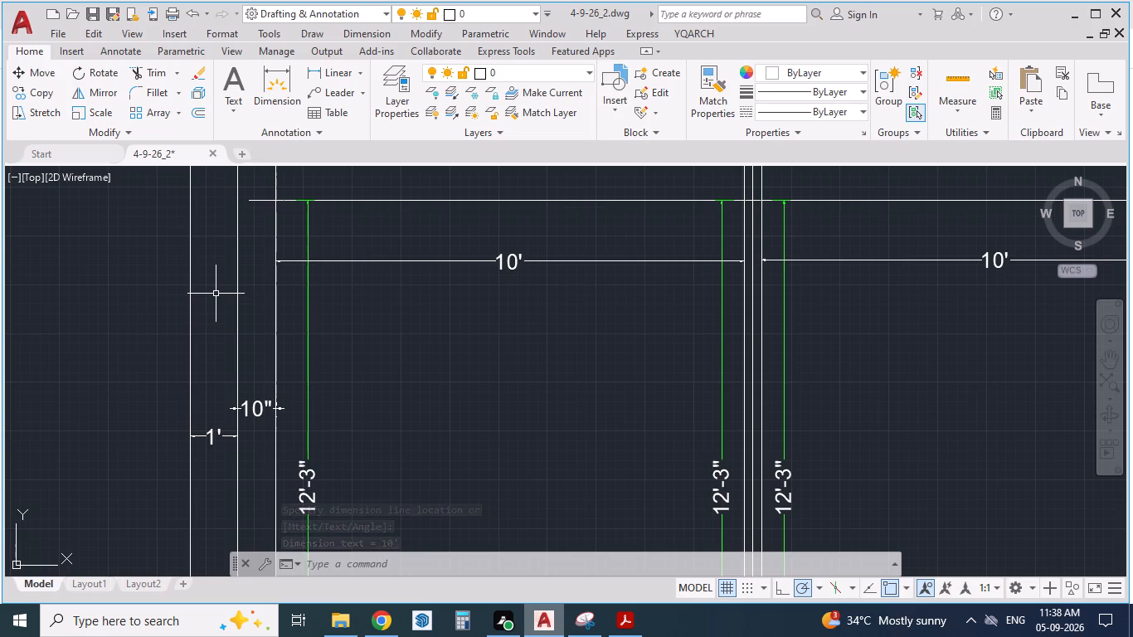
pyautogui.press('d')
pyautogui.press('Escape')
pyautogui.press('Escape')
# Offset the left outer wall's inner face line 9" outward to the left to set the wall thickness.
pyautogui.press('o')
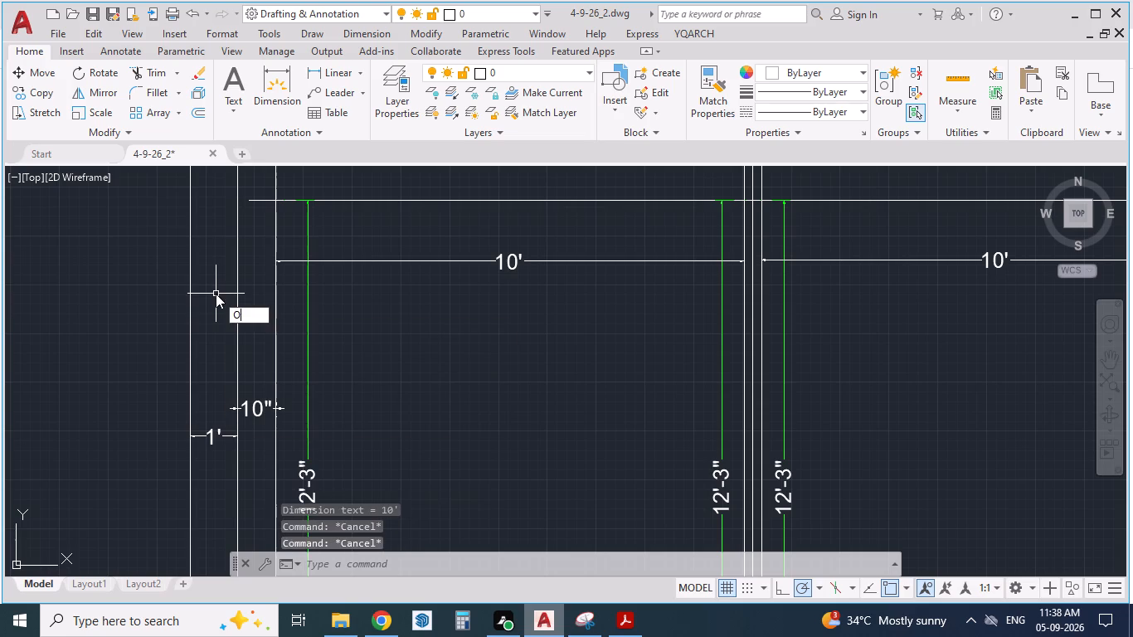
pyautogui.press('Return')
pyautogui.press('9')
pyautogui.hotkey('shift', '"')
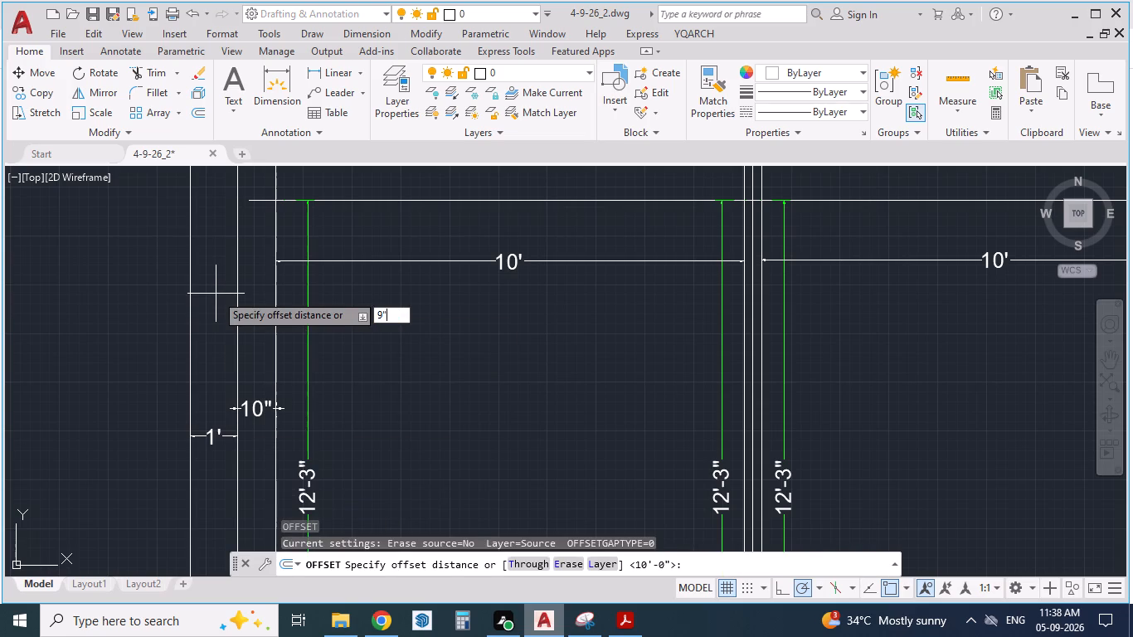
pyautogui.press('Return')
pyautogui.scroll(1, 233, 314)
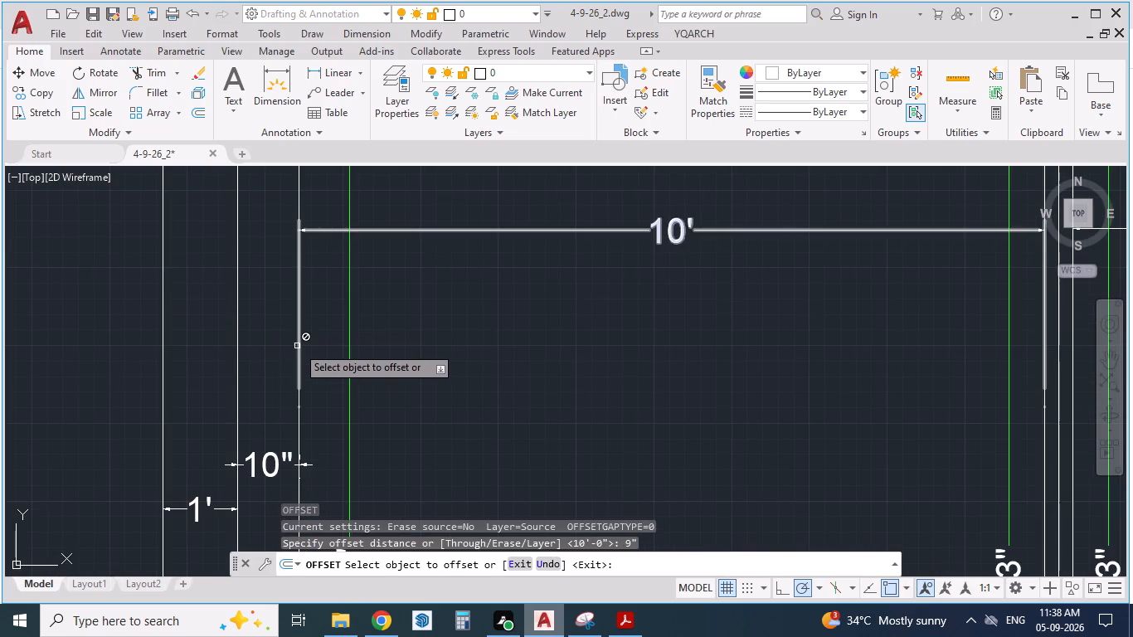
pyautogui.click(297, 346)
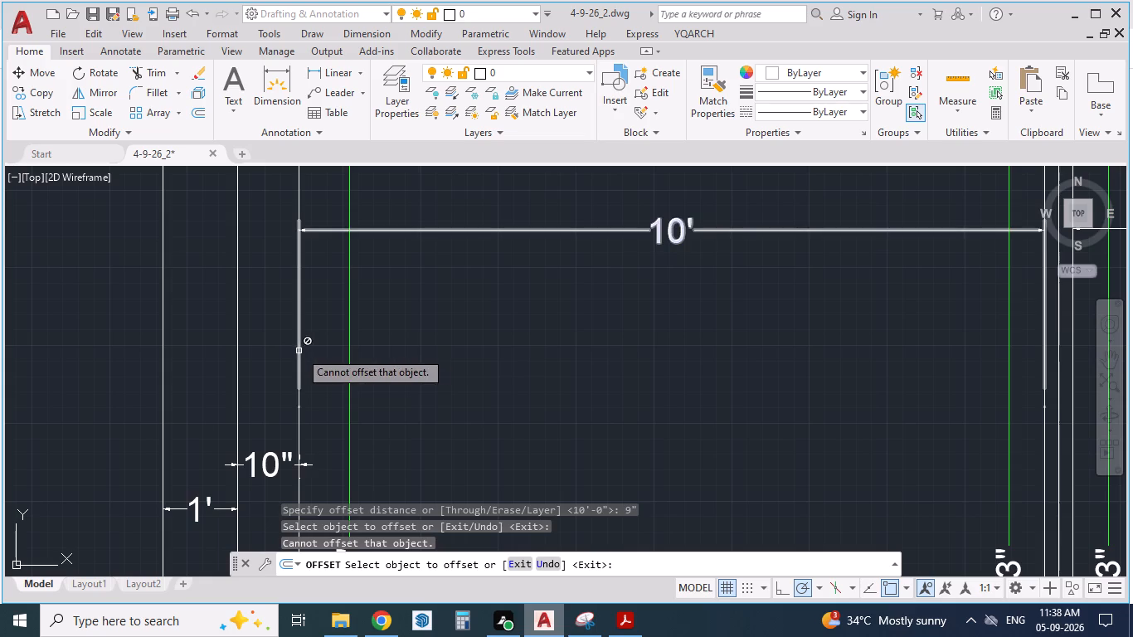
pyautogui.click(299, 351)
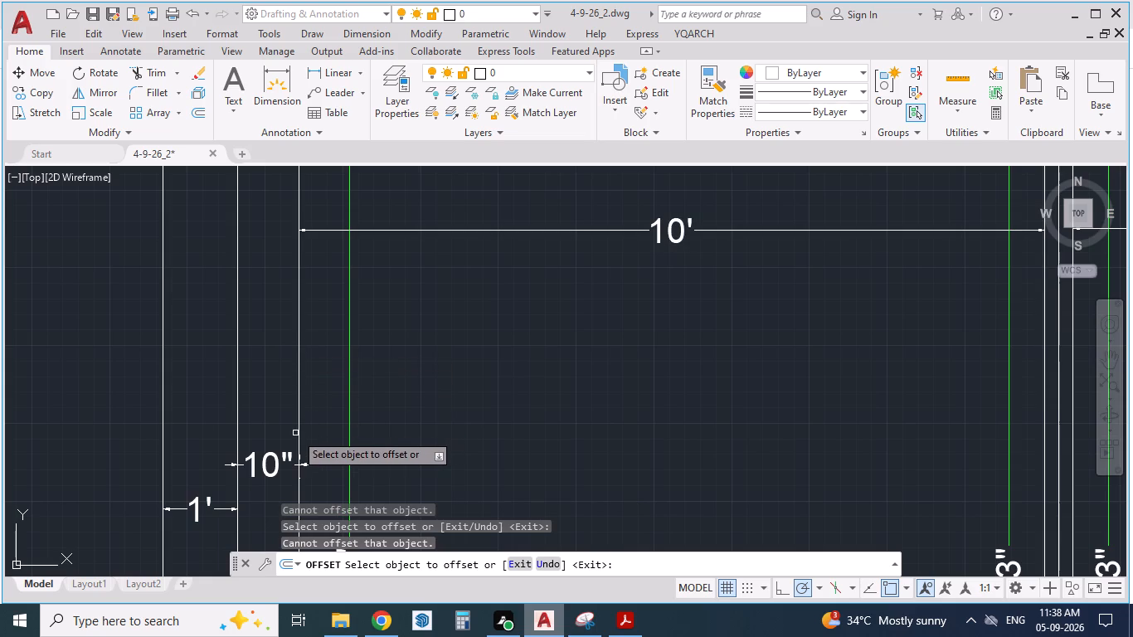
pyautogui.scroll(-2, 312, 283)
pyautogui.scroll(1, 286, 483)
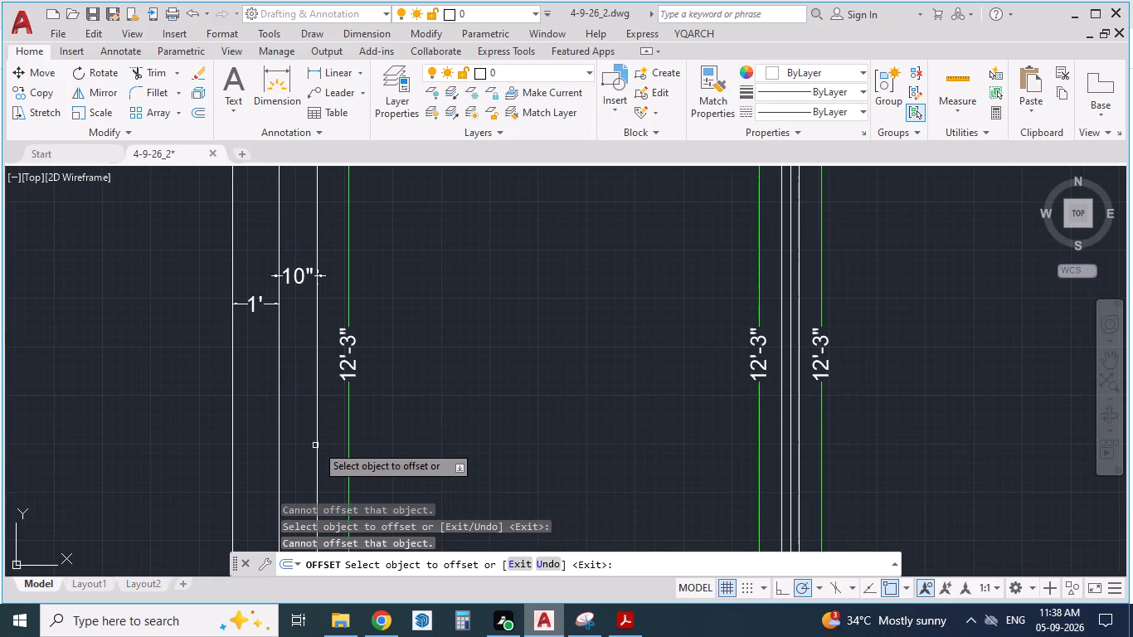
pyautogui.click(318, 439)
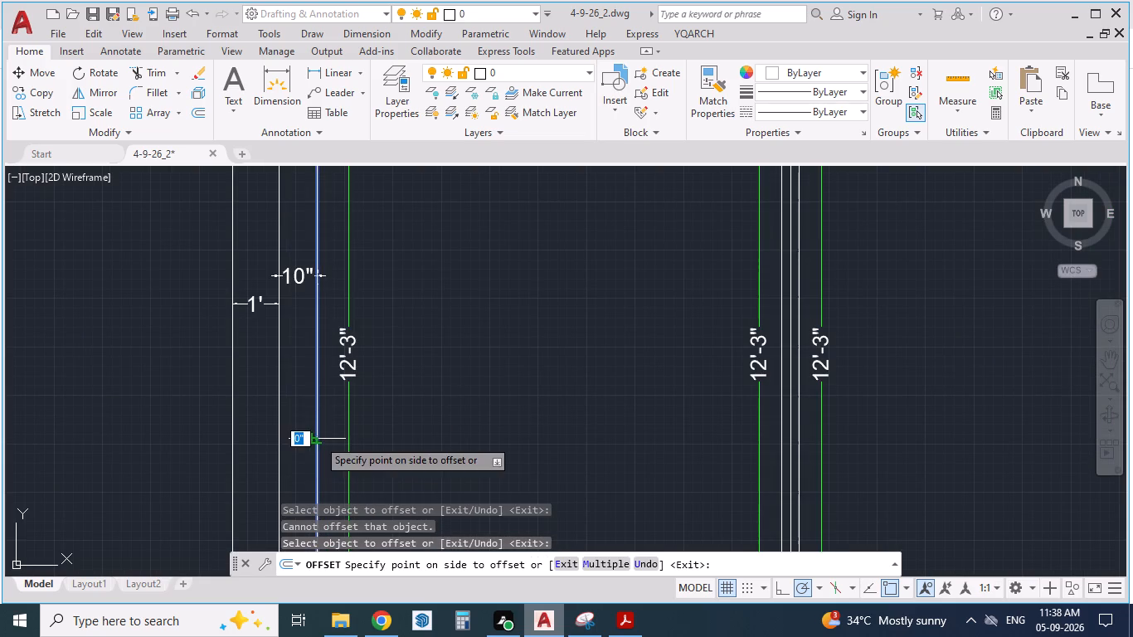
pyautogui.click(297, 430)
pyautogui.scroll(3, 270, 420)
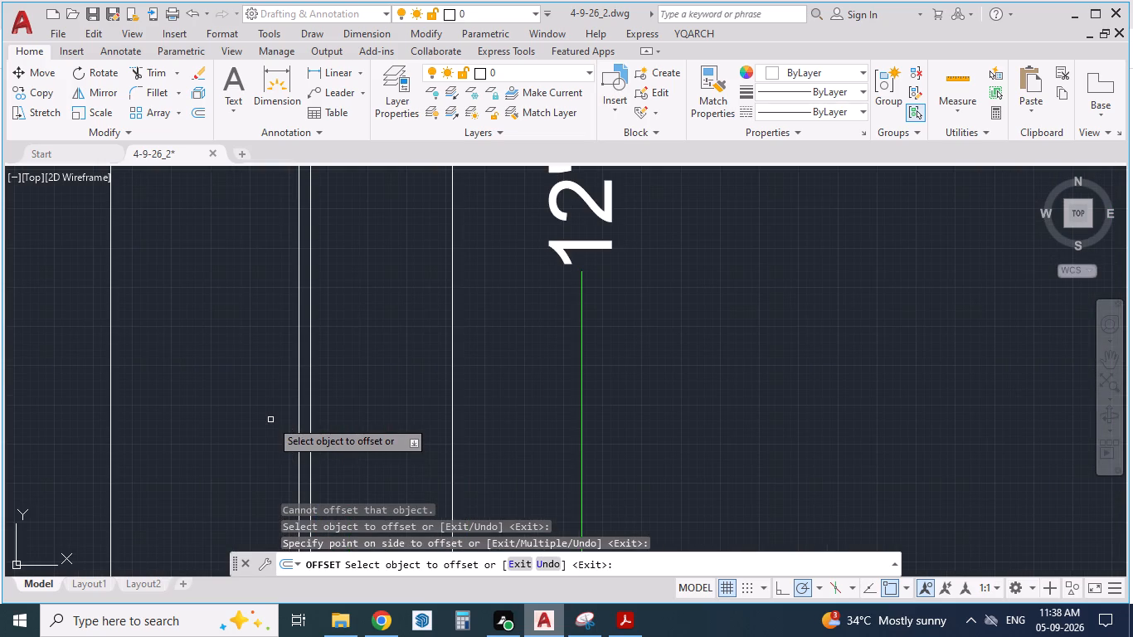
# Delete the old outer face line of the left outer wall, keeping the new 9" offset line.
pyautogui.press('Escape')
pyautogui.press('Escape')
pyautogui.click(300, 416)
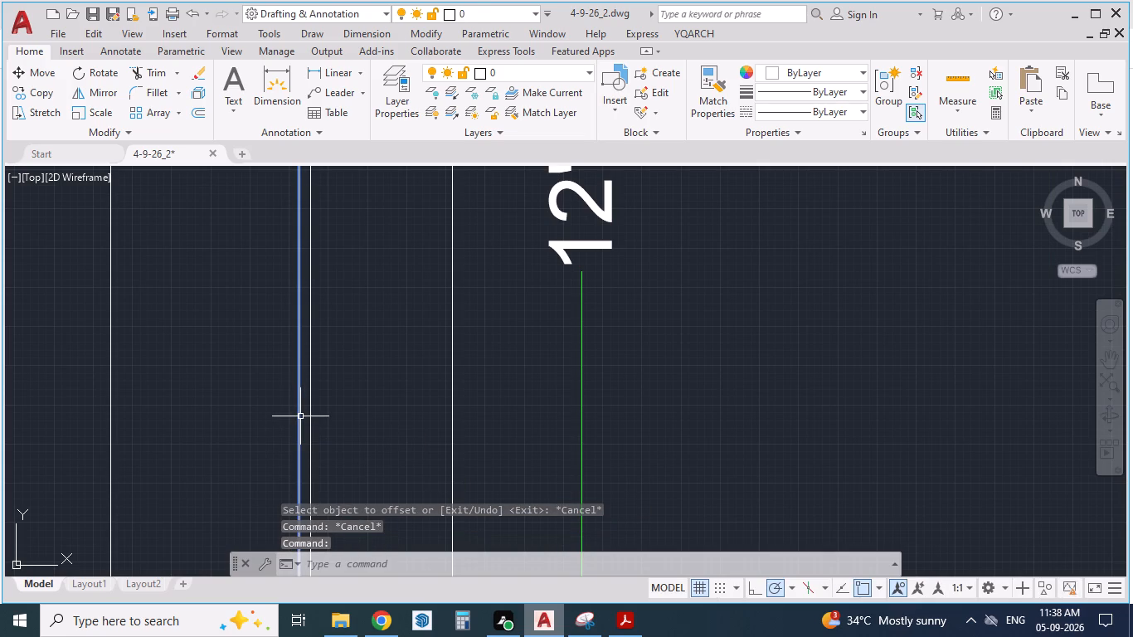
pyautogui.press('Delete')
# Delete the redundant middle line of the three vertical lines in the central partition wall between the two upper rooms.
pyautogui.scroll(-4, 300, 416)
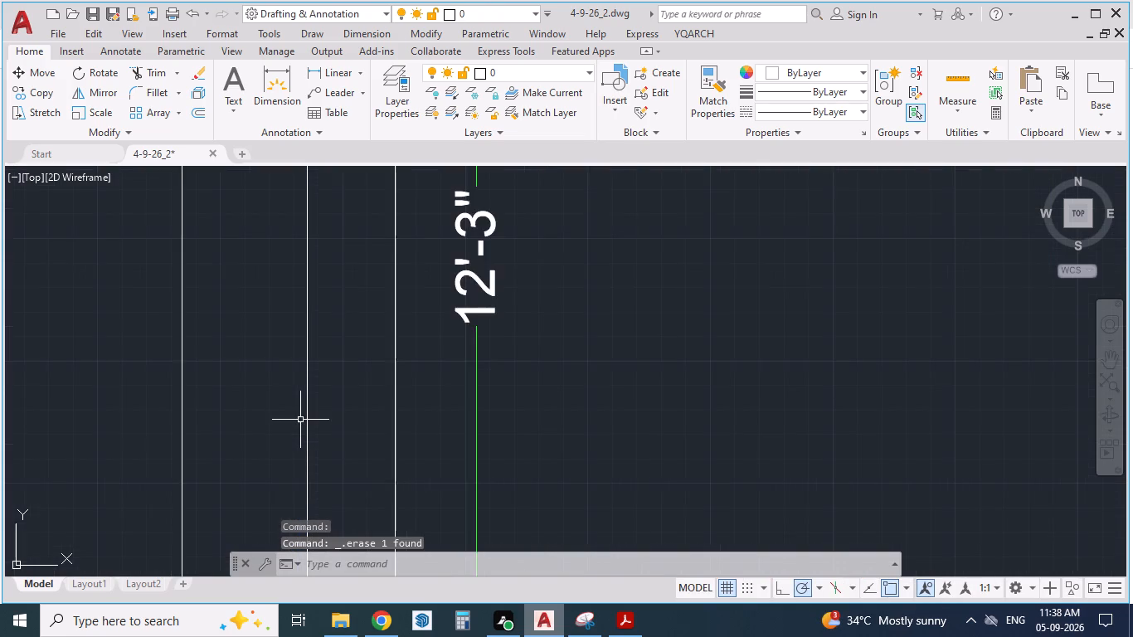
pyautogui.scroll(-4, 299, 414)
pyautogui.scroll(3, 494, 385)
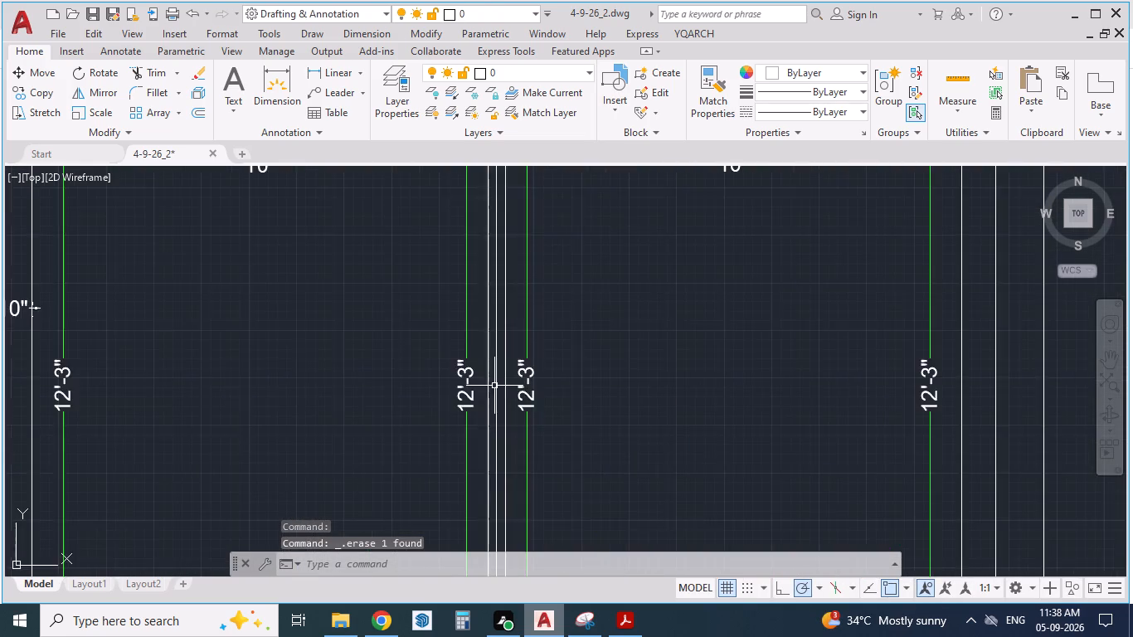
pyautogui.scroll(2, 493, 396)
pyautogui.click(489, 399)
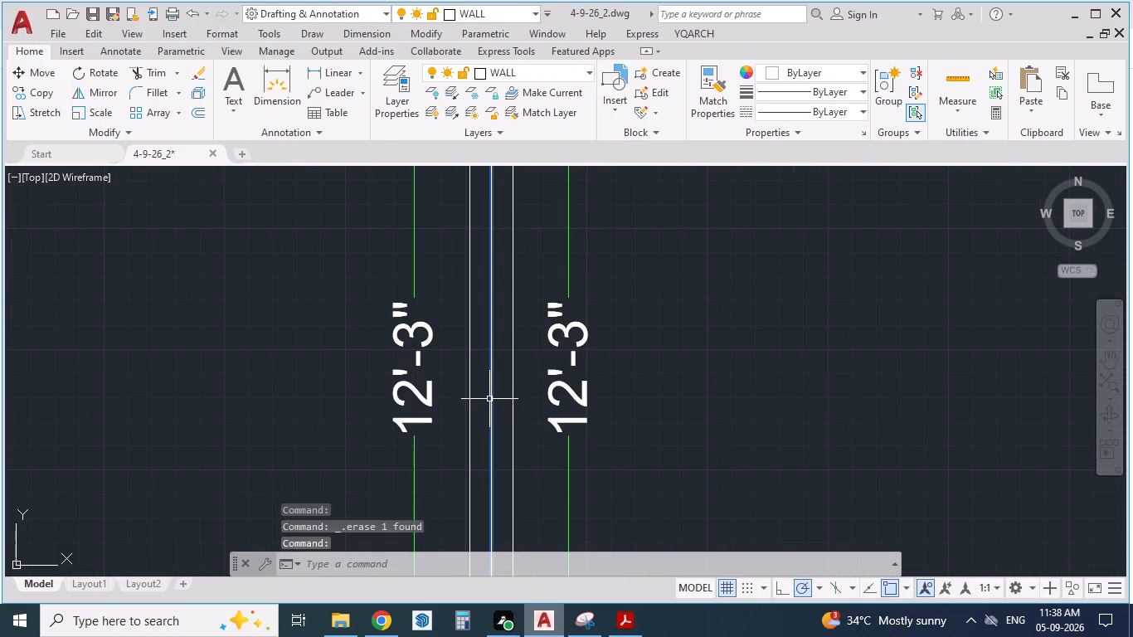
pyautogui.press('Delete')
# Delete the outdated 1' setback dimension and 10" wall thickness dimension at the left outer wall.
pyautogui.scroll(-7, 489, 399)
pyautogui.scroll(-3, 555, 338)
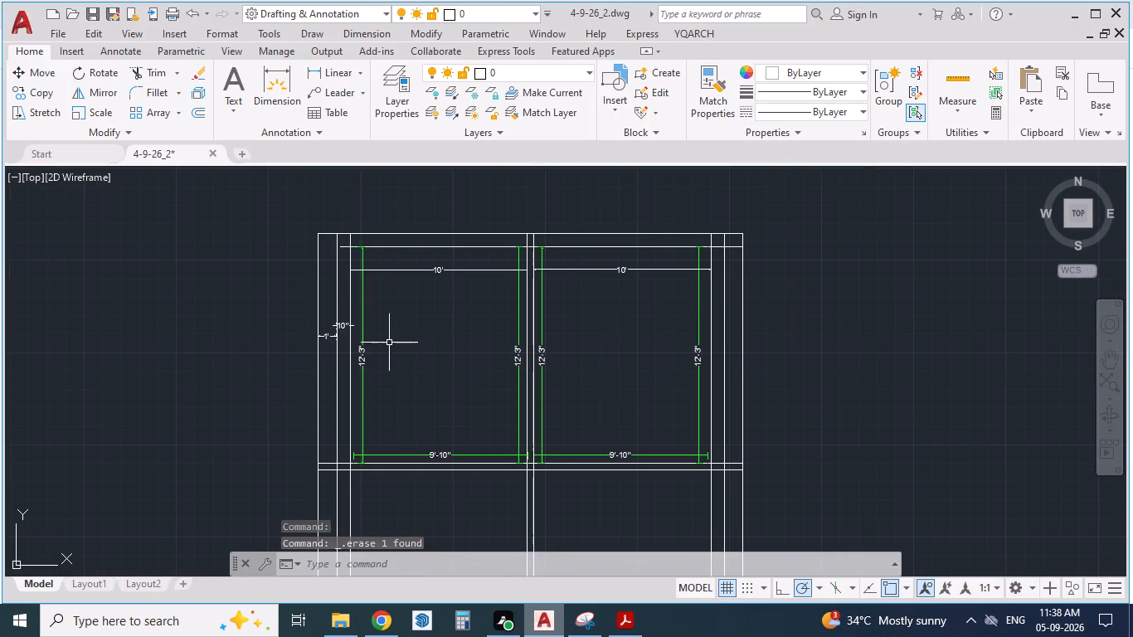
pyautogui.scroll(4, 331, 380)
pyautogui.scroll(-1, 328, 350)
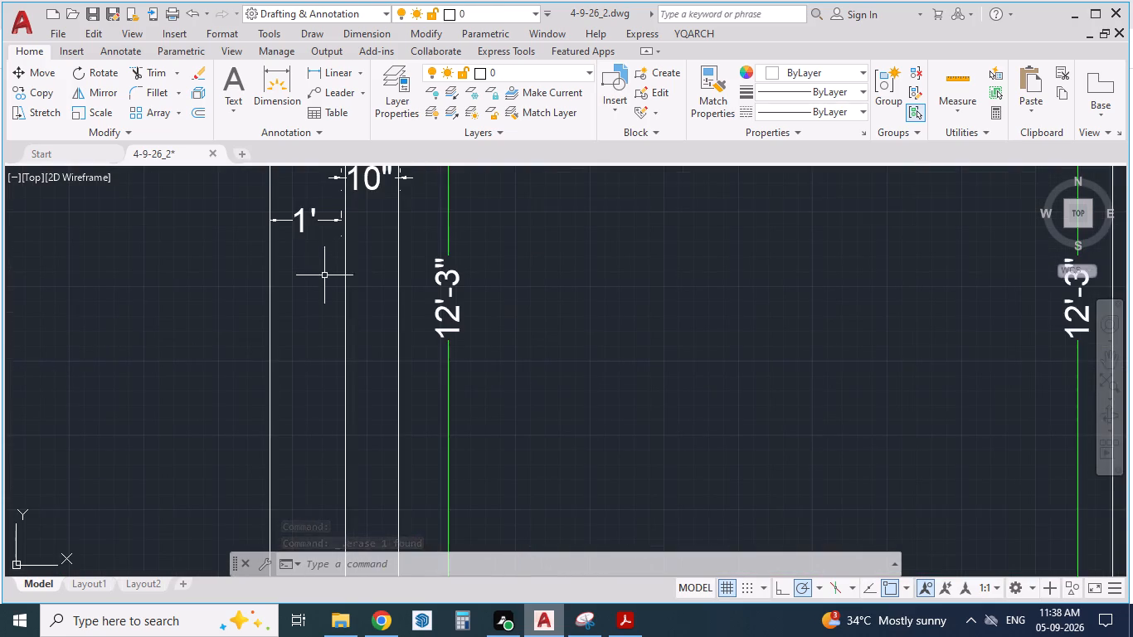
pyautogui.scroll(-2, 316, 273)
pyautogui.scroll(2, 323, 206)
pyautogui.click(294, 298)
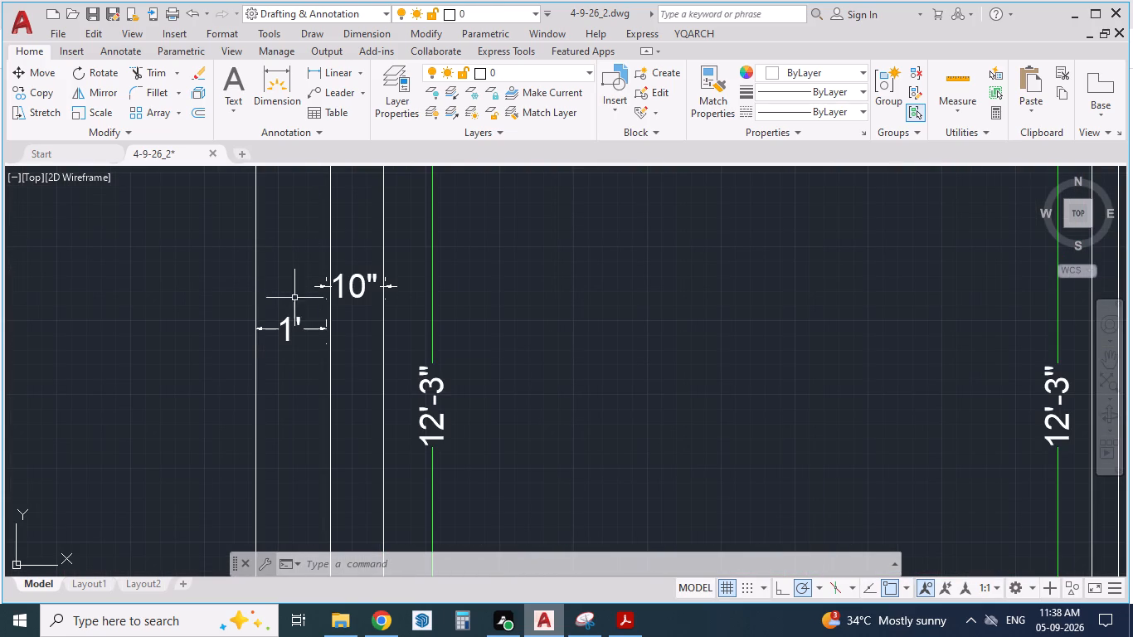
pyautogui.click(281, 352)
pyautogui.press('Delete')
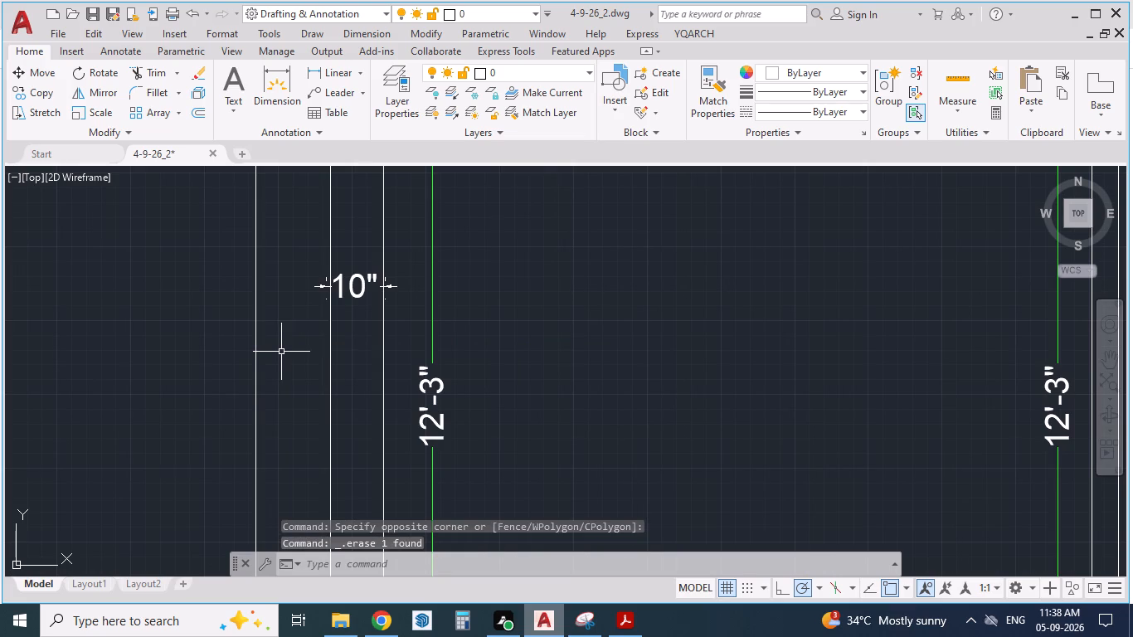
pyautogui.click(355, 257)
pyautogui.click(350, 302)
pyautogui.press('Delete')
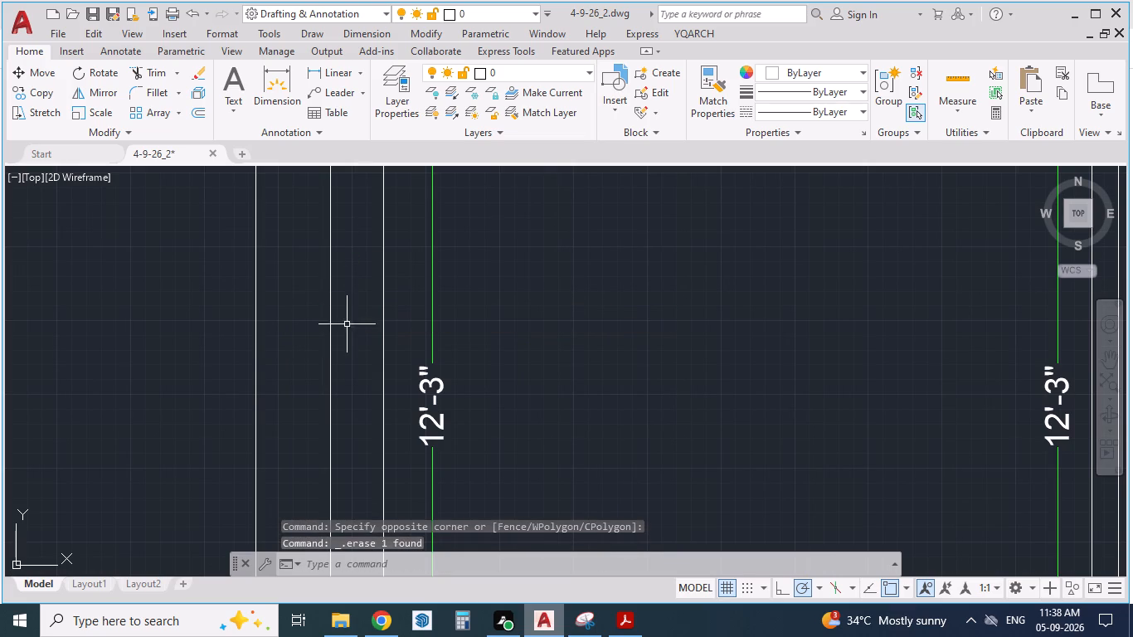
# Place an aligned dimension across the left outer wall's thickness, between its outer and inner face lines.
pyautogui.write('DA')
pyautogui.press('Return')
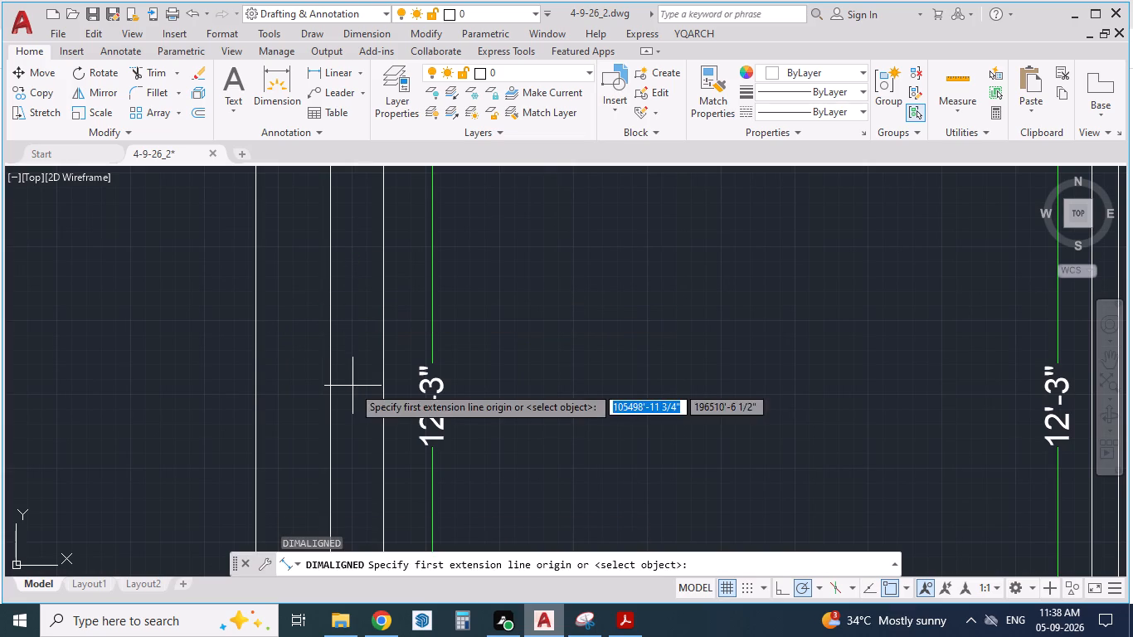
pyautogui.click(329, 288)
pyautogui.click(382, 291)
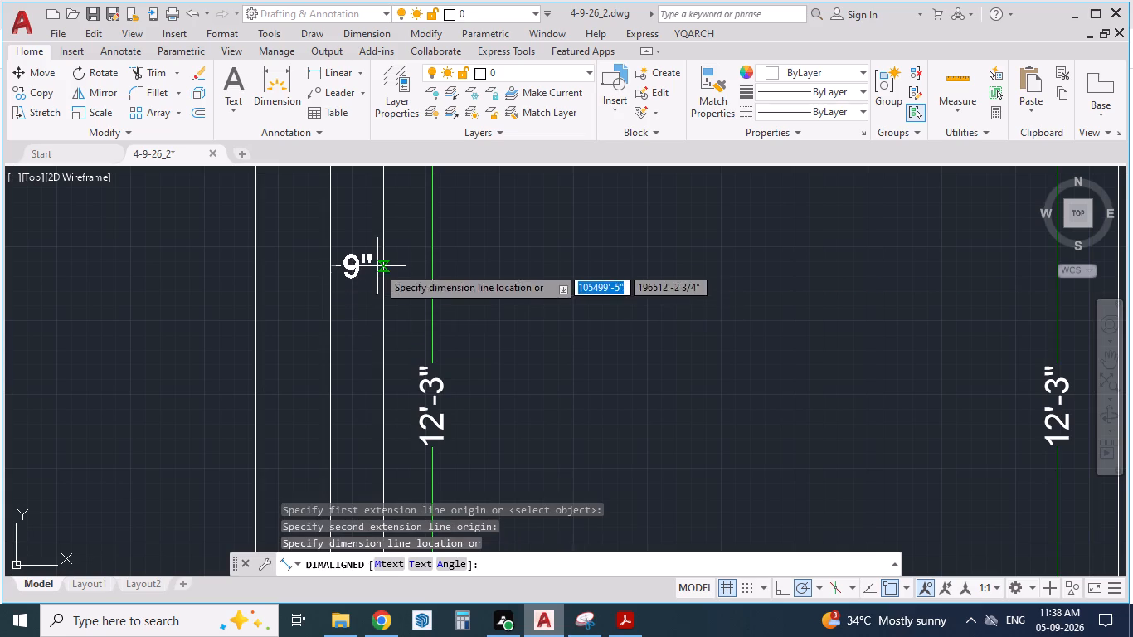
pyautogui.click(377, 265)
# Delete the two green 9'-10" dimensions along the bottom of the left and right upper rooms.
pyautogui.scroll(-4, 360, 322)
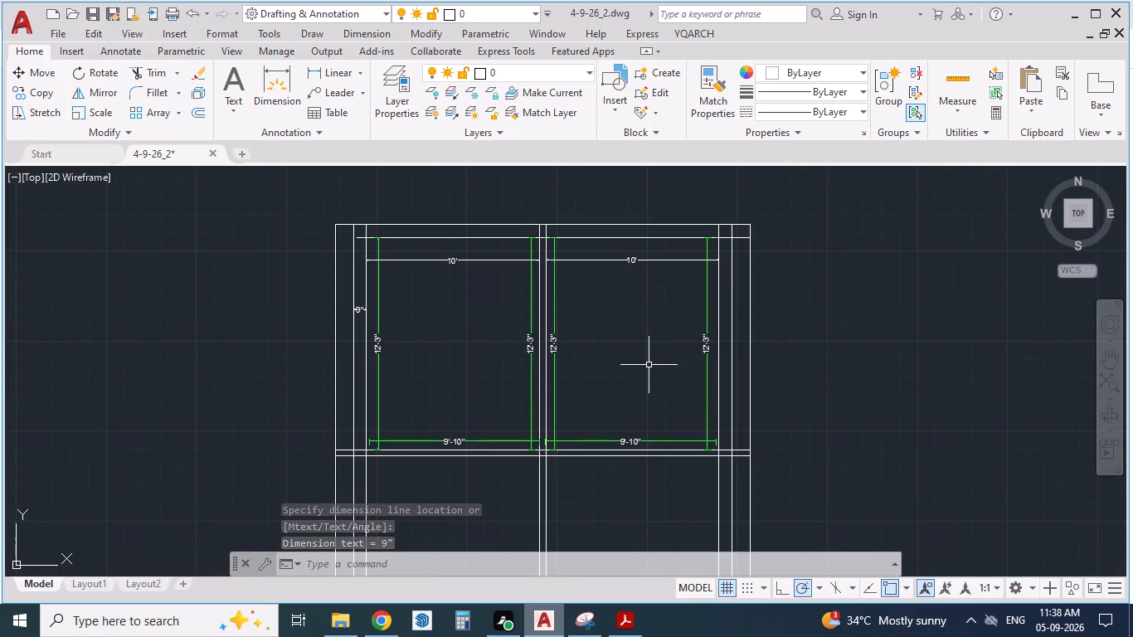
pyautogui.hotkey('alt', 'Tab')
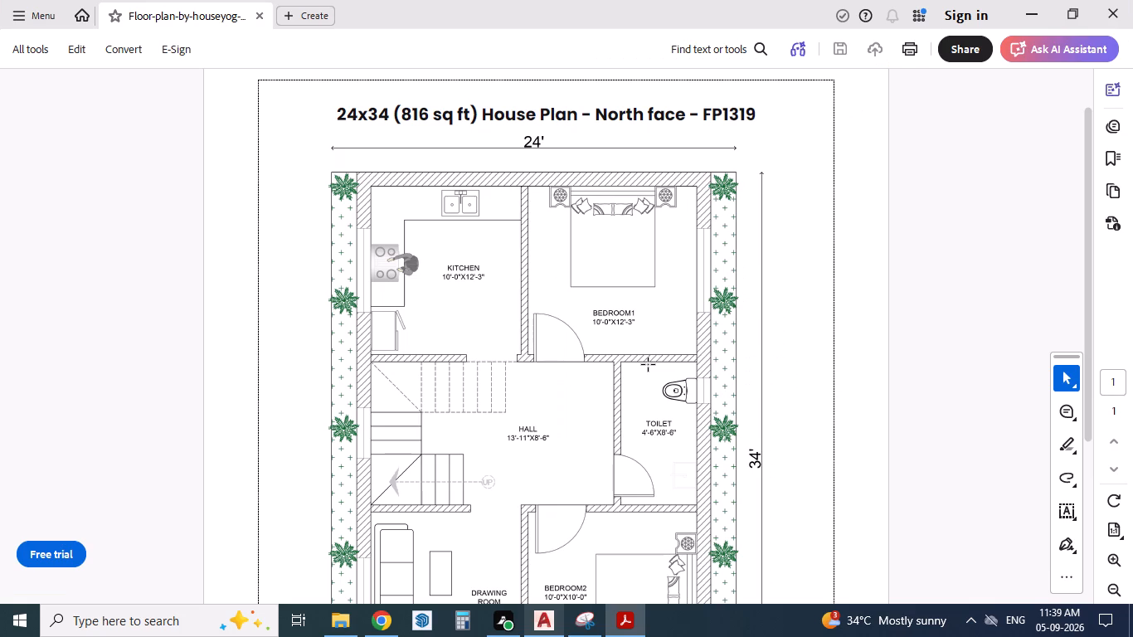
pyautogui.hotkey('alt', 'Tab')
pyautogui.scroll(-1, 625, 362)
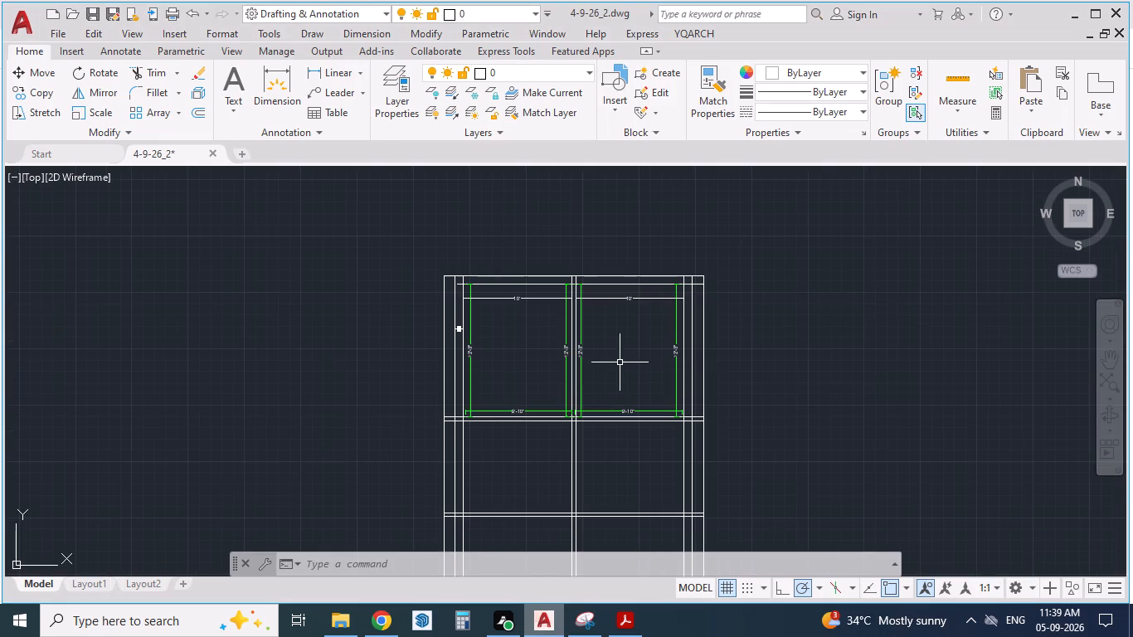
pyautogui.scroll(2, 522, 444)
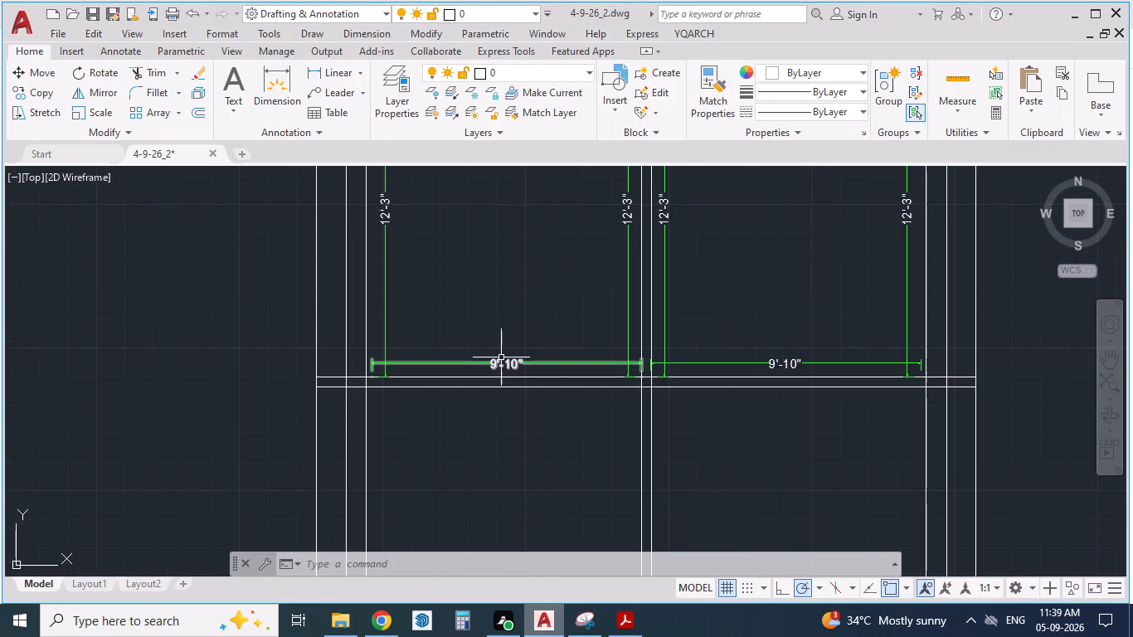
pyautogui.click(502, 360)
pyautogui.click(503, 362)
pyautogui.click(513, 363)
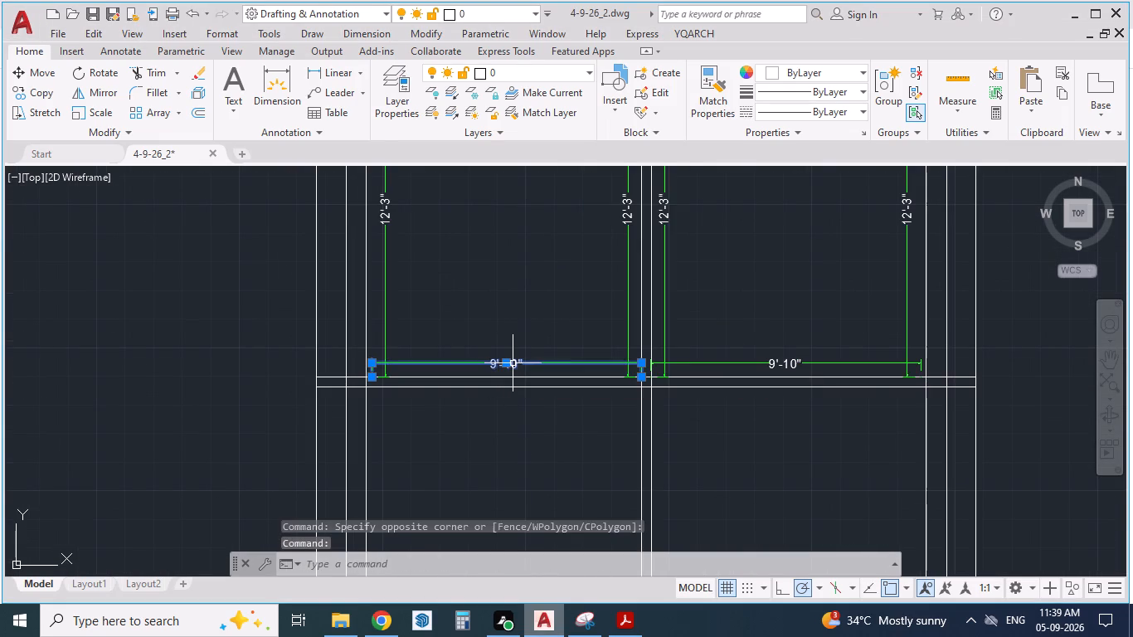
pyautogui.press('Delete')
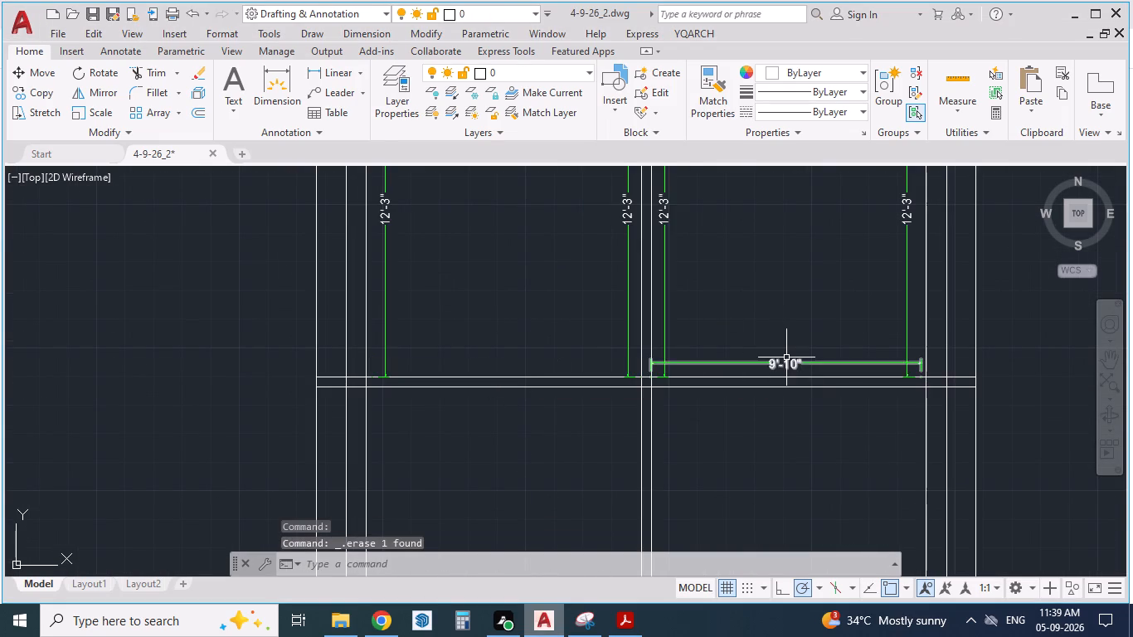
pyautogui.click(786, 357)
pyautogui.press('Delete')
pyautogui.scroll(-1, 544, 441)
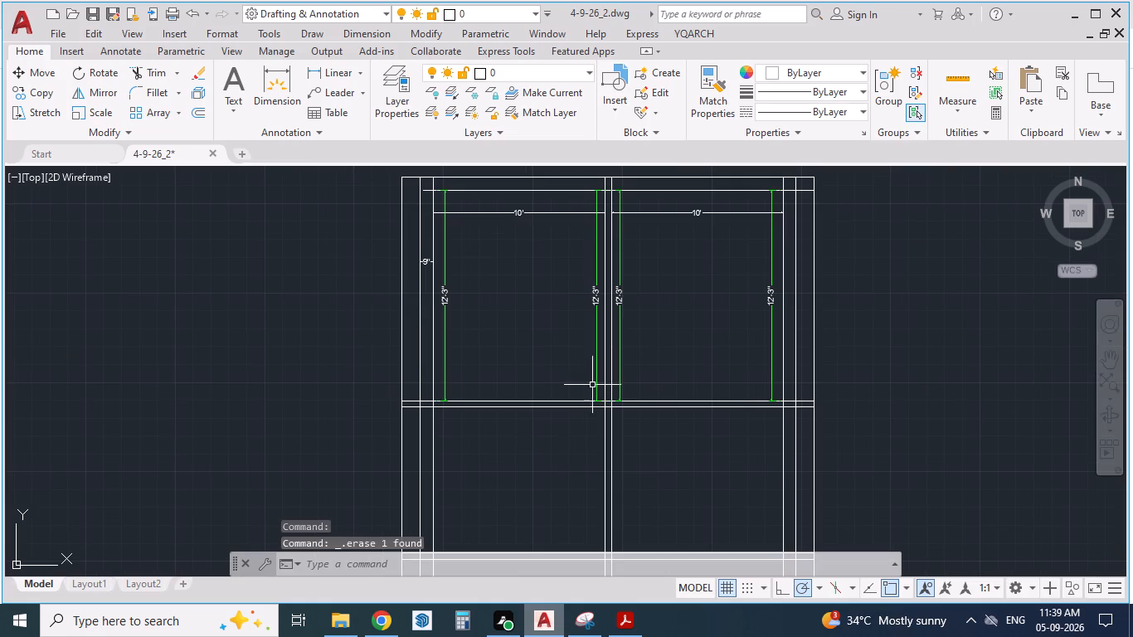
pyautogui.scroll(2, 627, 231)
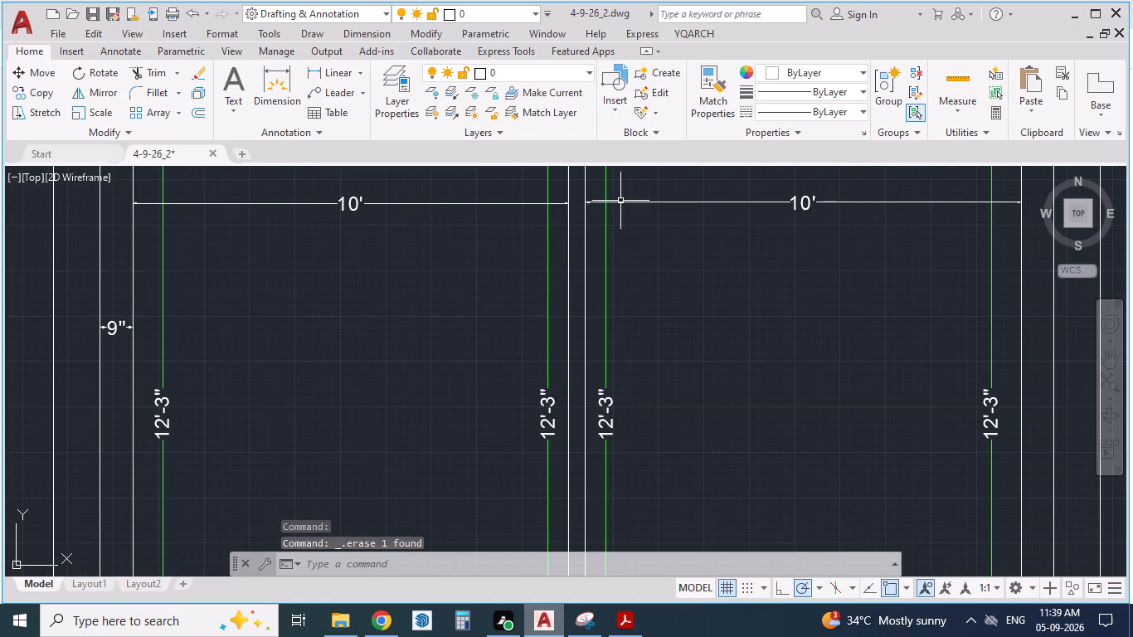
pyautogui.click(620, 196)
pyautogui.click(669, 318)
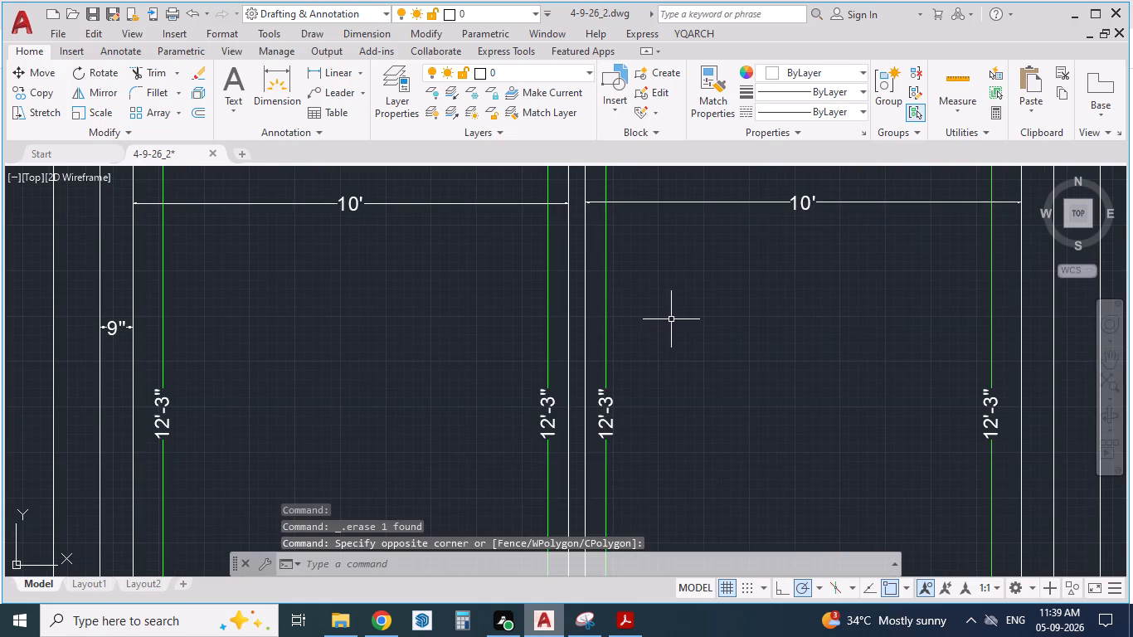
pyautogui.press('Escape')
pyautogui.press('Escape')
# Compare the drawing's upper rooms and surrounding walls with the kitchen and bedroom layout in the reference PDF.
pyautogui.scroll(-4, 669, 322)
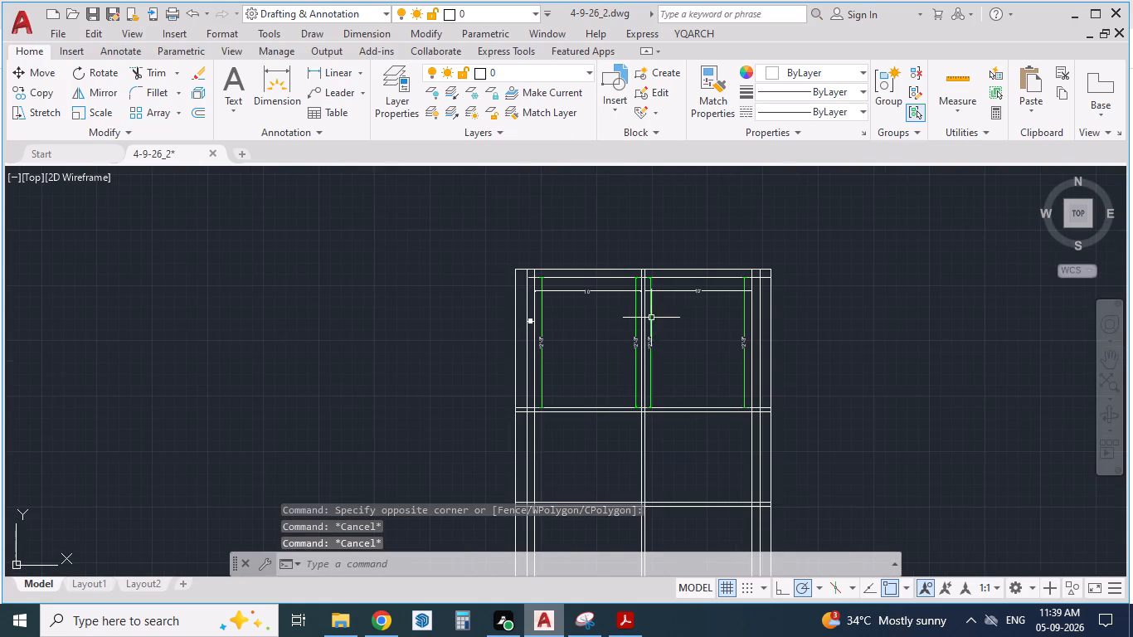
pyautogui.scroll(2, 661, 420)
pyautogui.hotkey('alt', 'Tab')
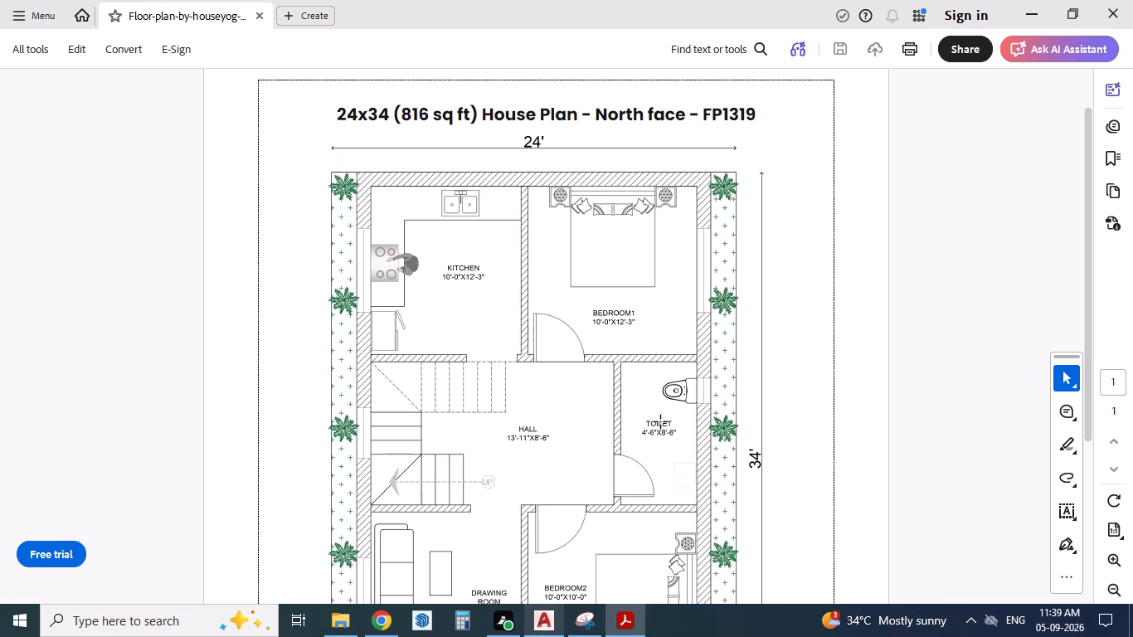
pyautogui.hotkey('alt', 'Tab')
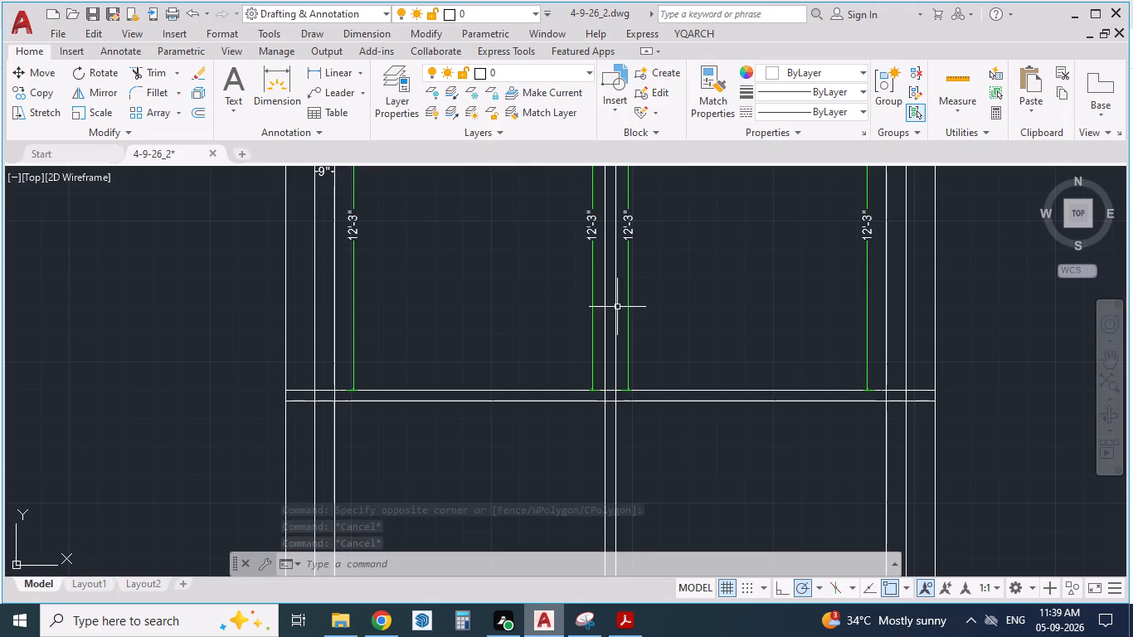
pyautogui.scroll(-3, 613, 296)
pyautogui.scroll(2, 600, 269)
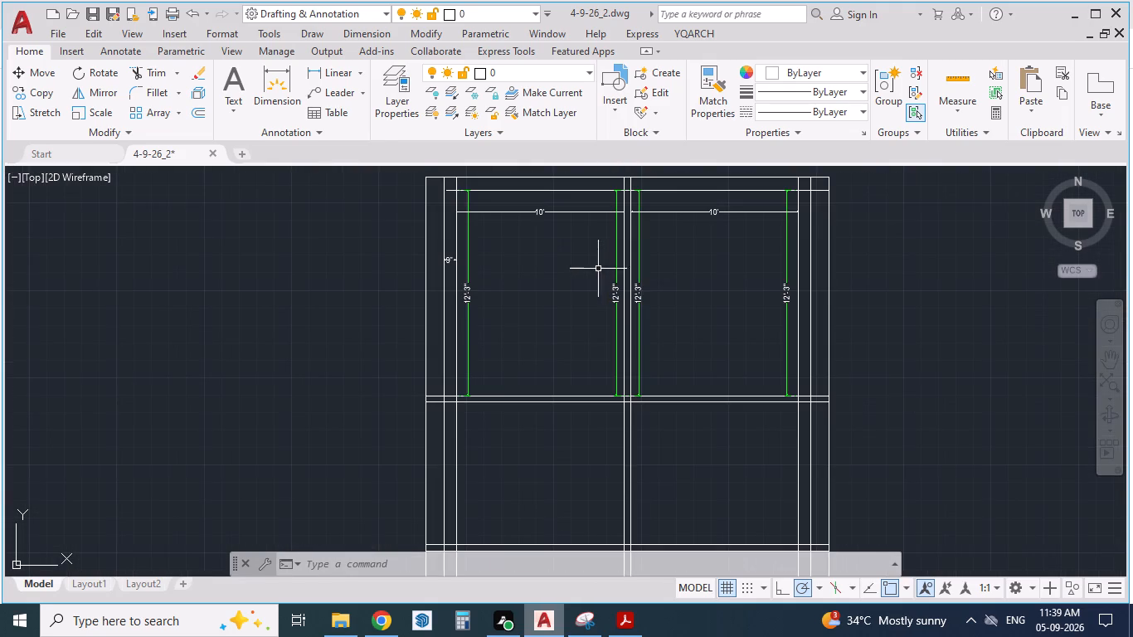
pyautogui.hotkey('alt', 'Tab')
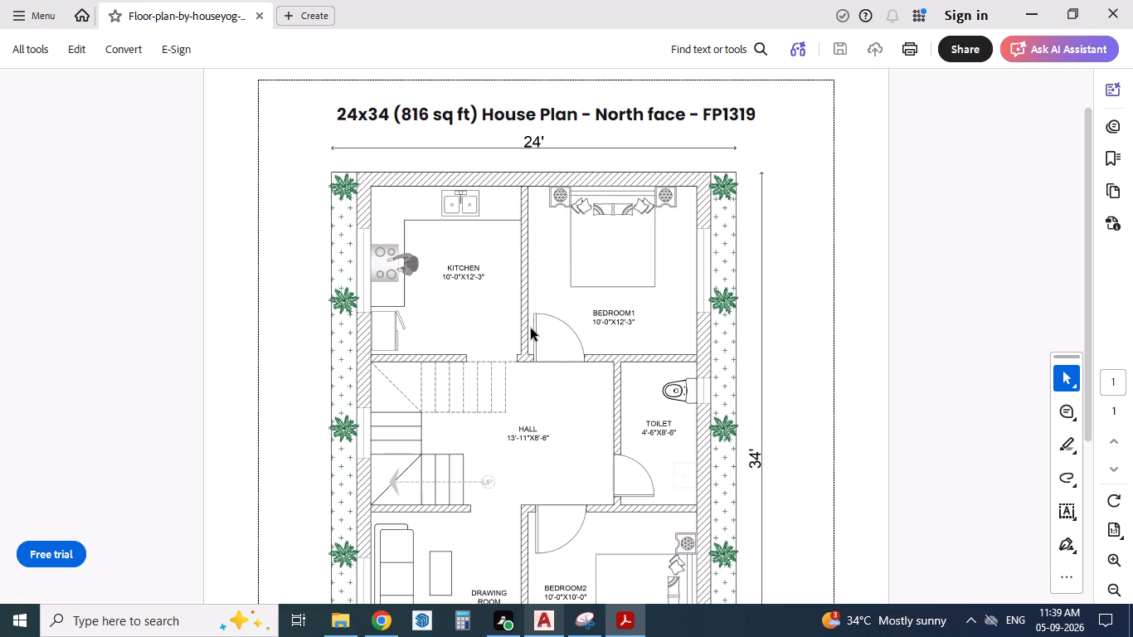
pyautogui.hotkey('alt', 'Tab')
pyautogui.scroll(-1, 491, 241)
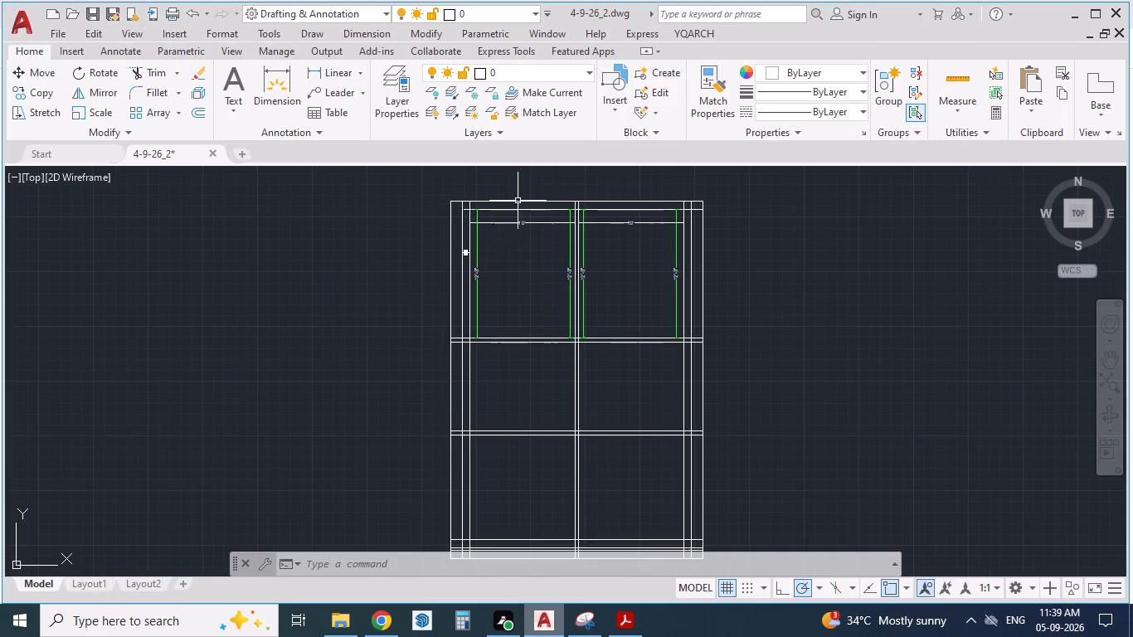
pyautogui.scroll(2, 525, 193)
pyautogui.hotkey('alt', 'Tab')
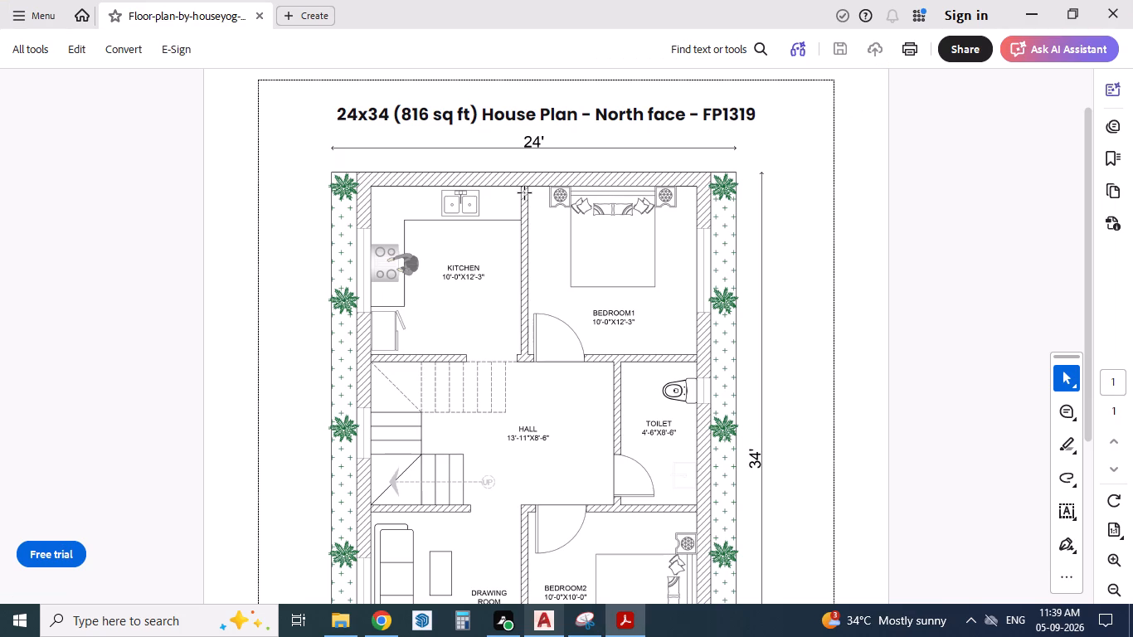
pyautogui.hotkey('alt', 'Tab')
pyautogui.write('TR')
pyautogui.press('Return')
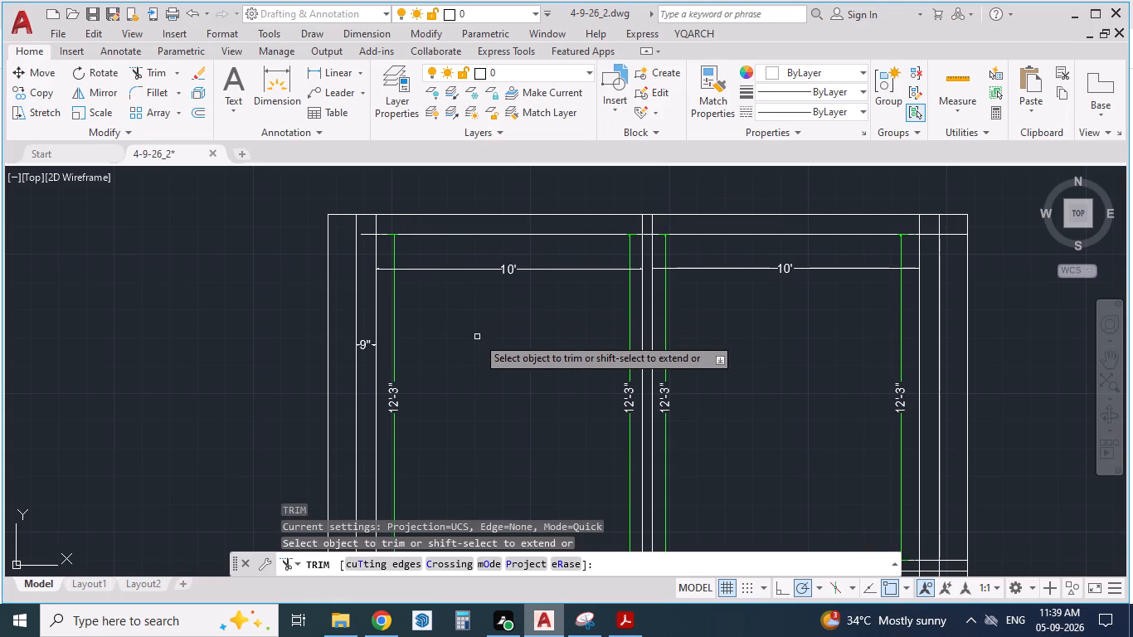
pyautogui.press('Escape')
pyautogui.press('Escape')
# Extend the top wall's inner face line across the left outer wall to the left plot boundary line.
pyautogui.write('EX')
pyautogui.press('Return')
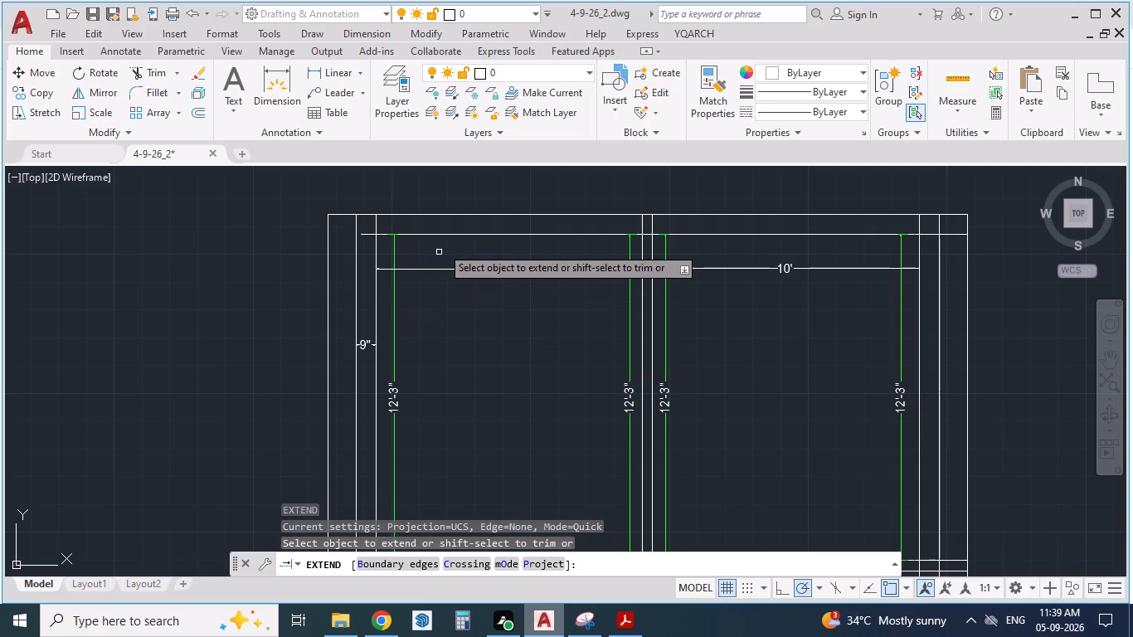
pyautogui.click(435, 233)
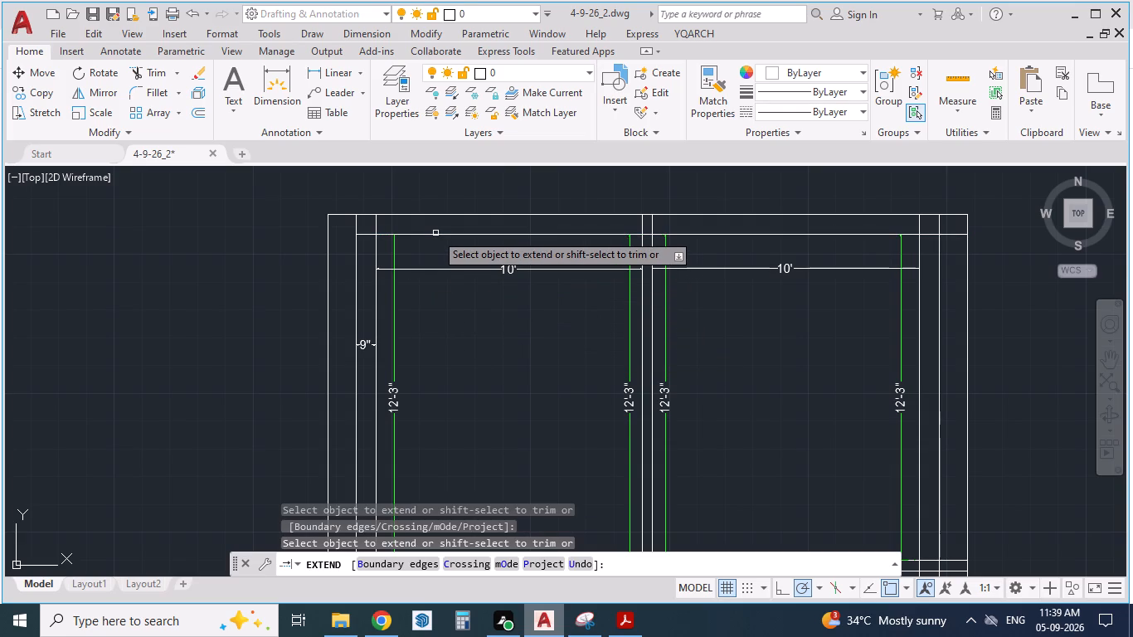
pyautogui.click(437, 235)
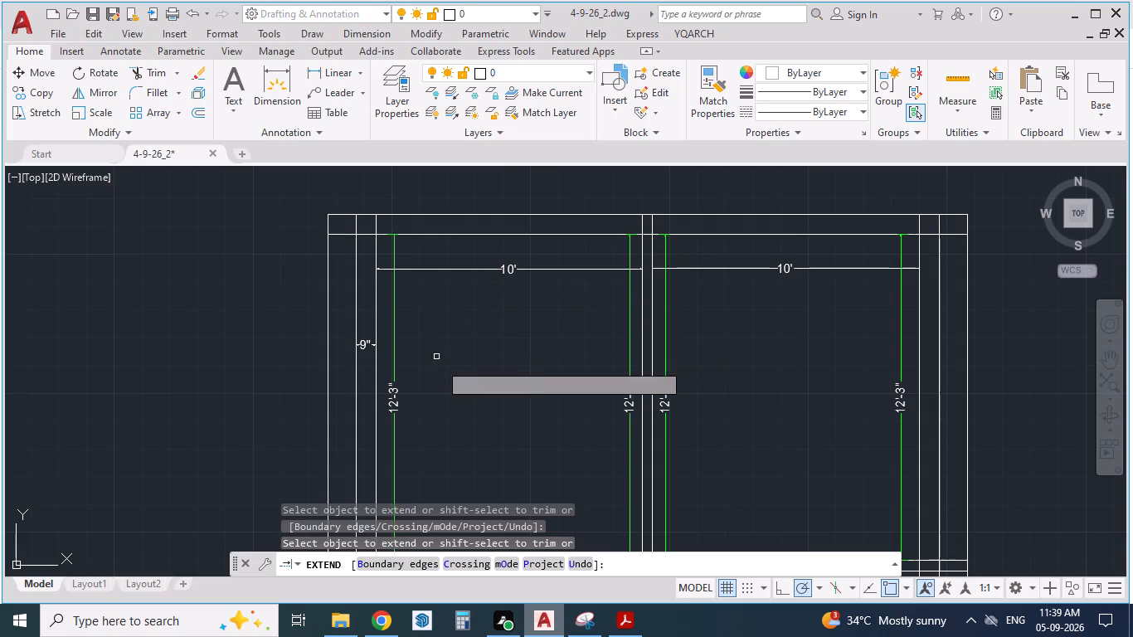
pyautogui.press('Escape')
pyautogui.press('Escape')
# Check the setback gap between the outer wall and the plot boundary line on the left and right sides.
pyautogui.scroll(-1, 416, 348)
pyautogui.scroll(1, 447, 387)
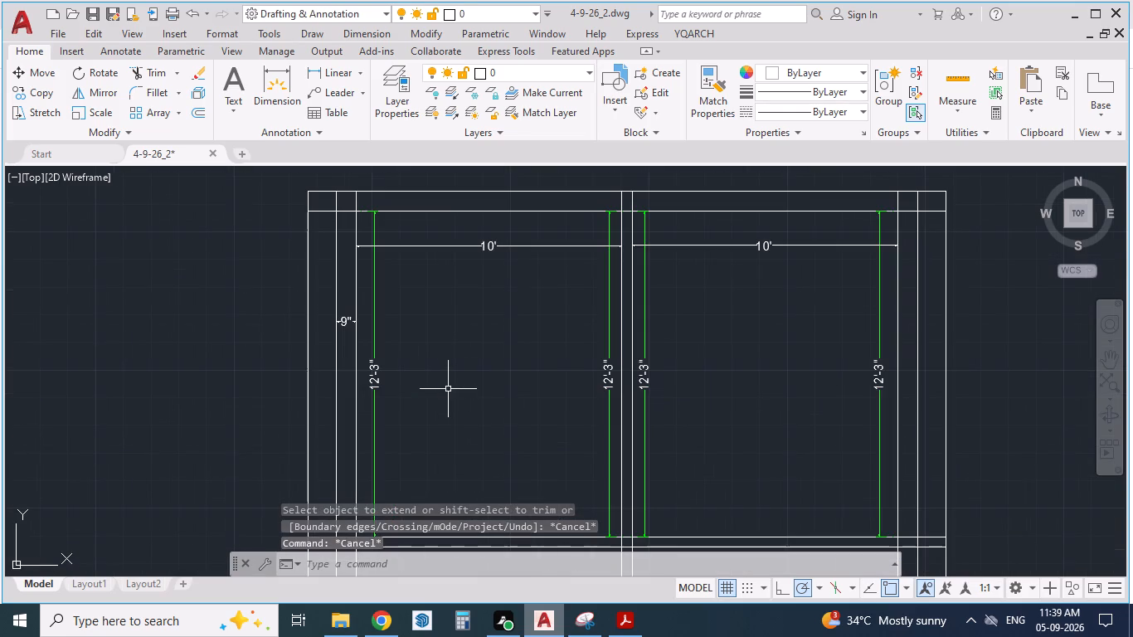
pyautogui.write('DA')
pyautogui.press('Return')
pyautogui.click(338, 430)
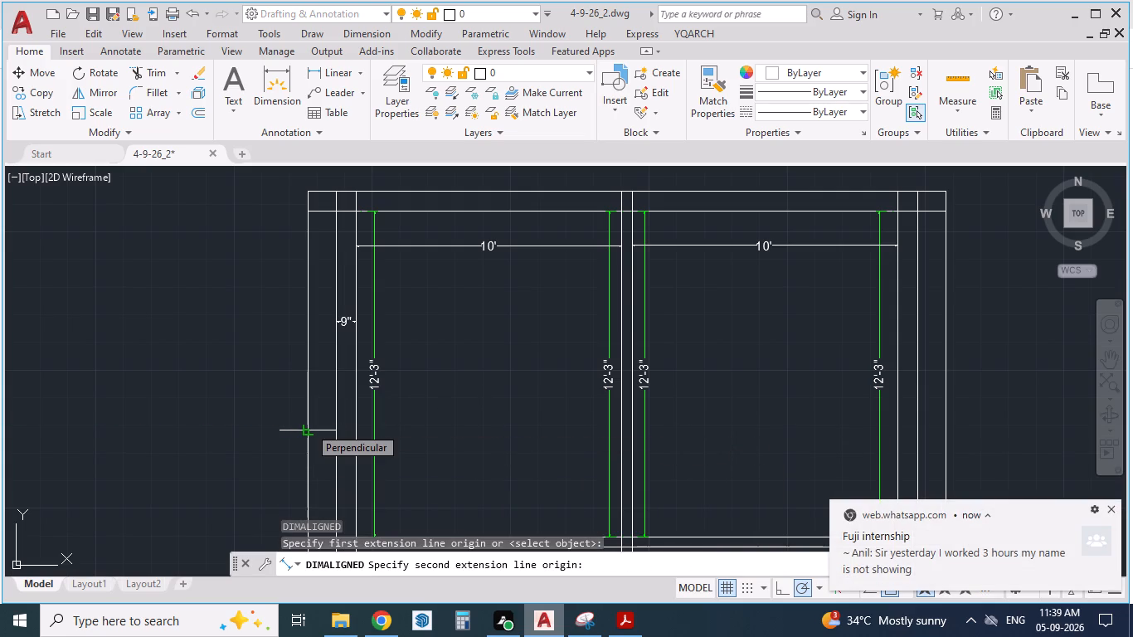
pyautogui.press('space')
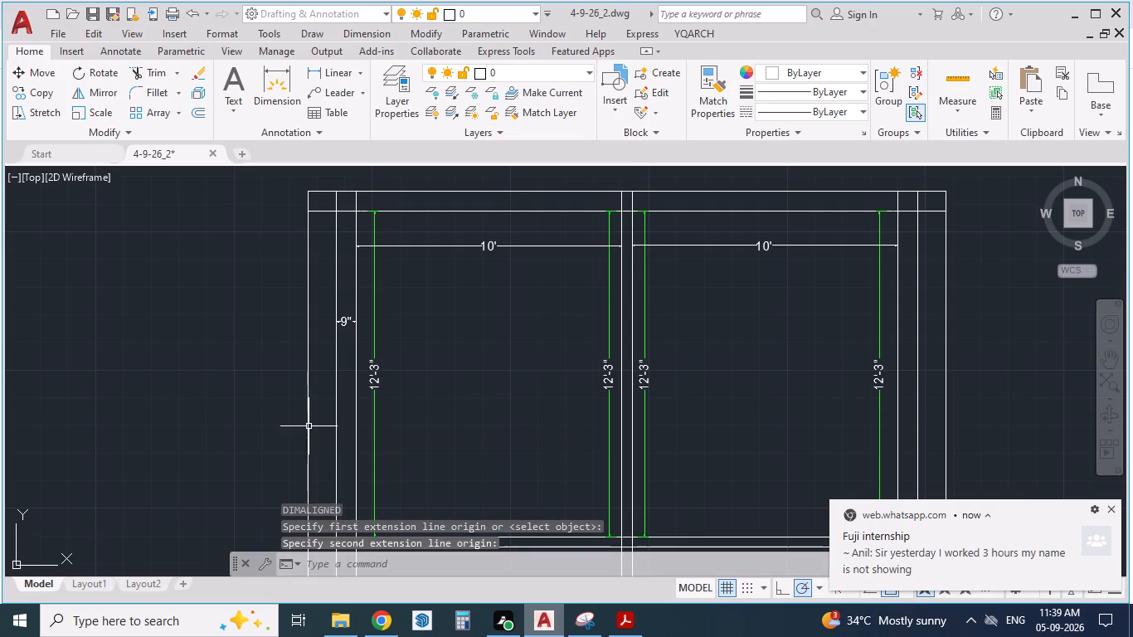
pyautogui.write('DA')
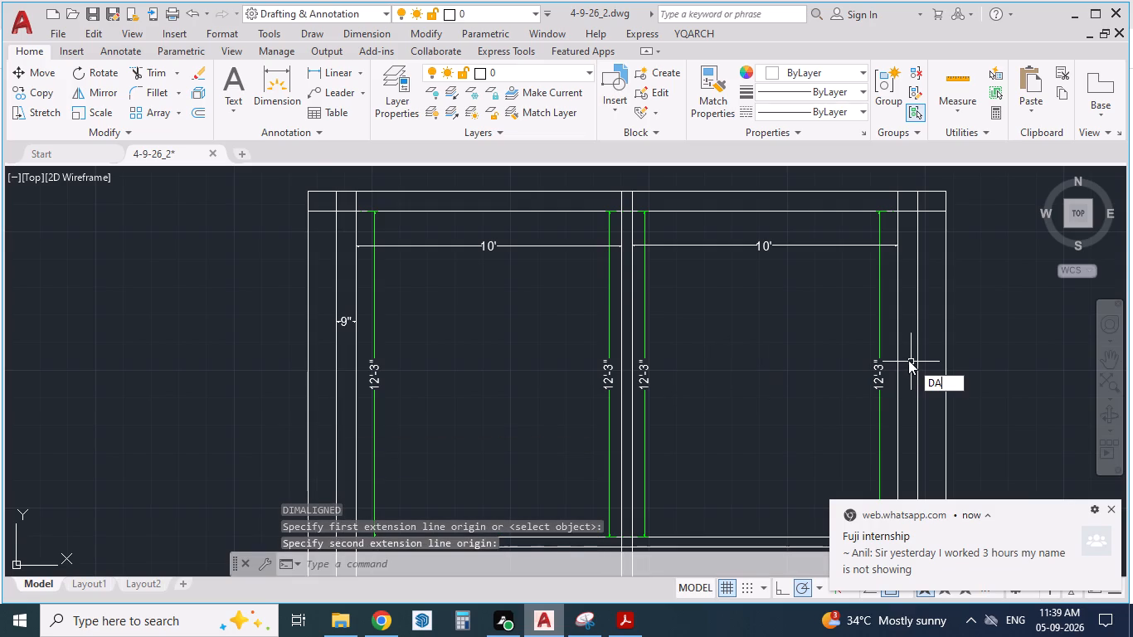
pyautogui.press('Return')
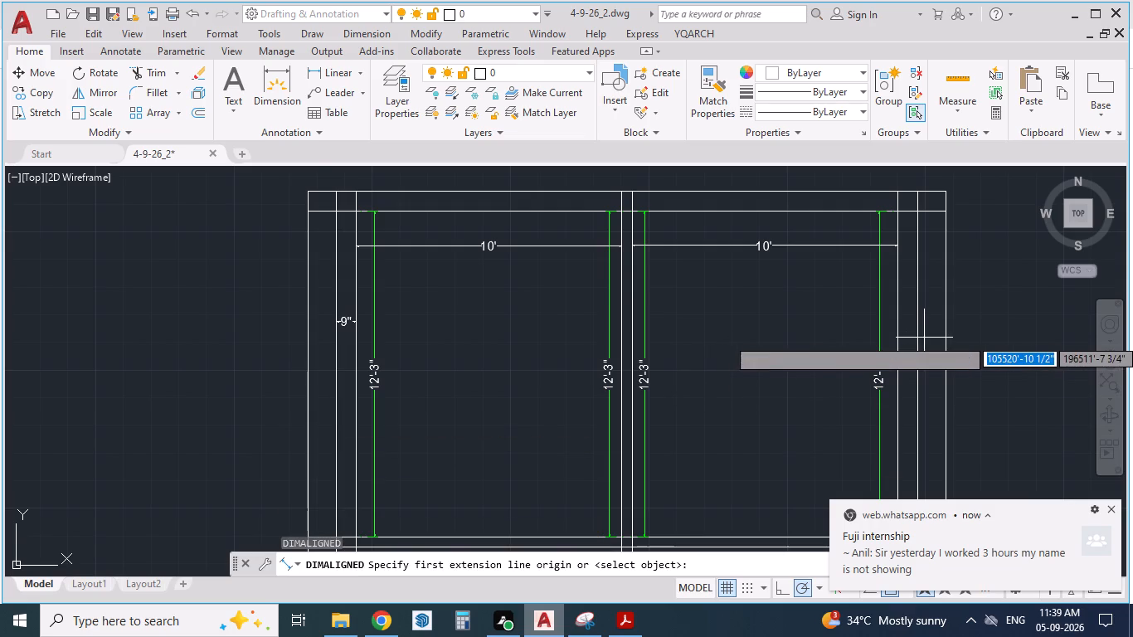
pyautogui.click(912, 338)
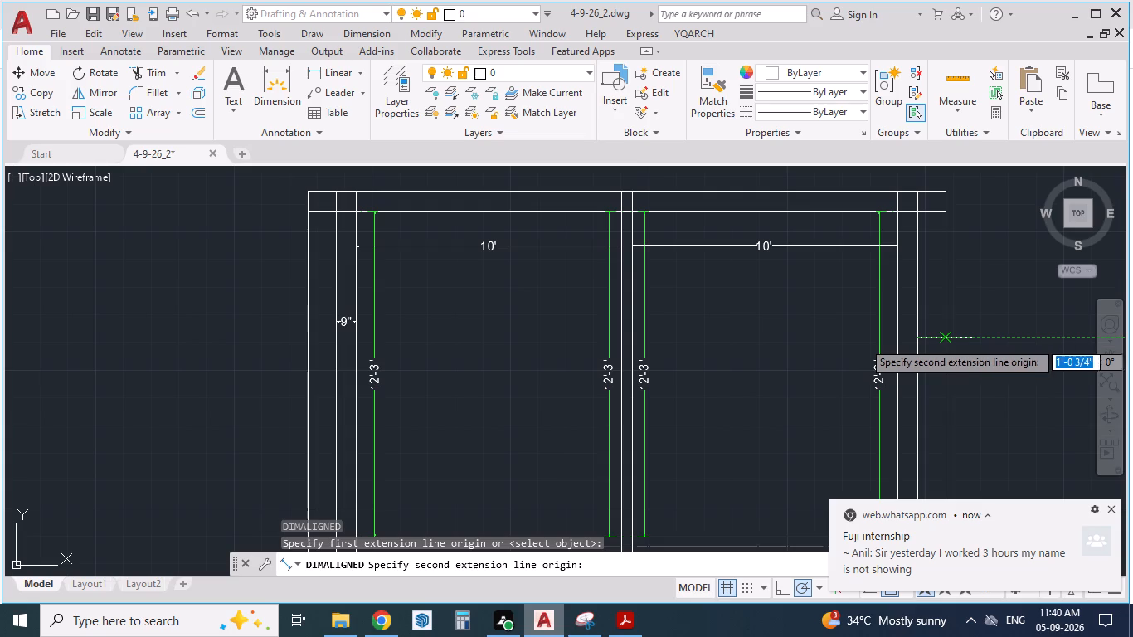
pyautogui.press('Escape')
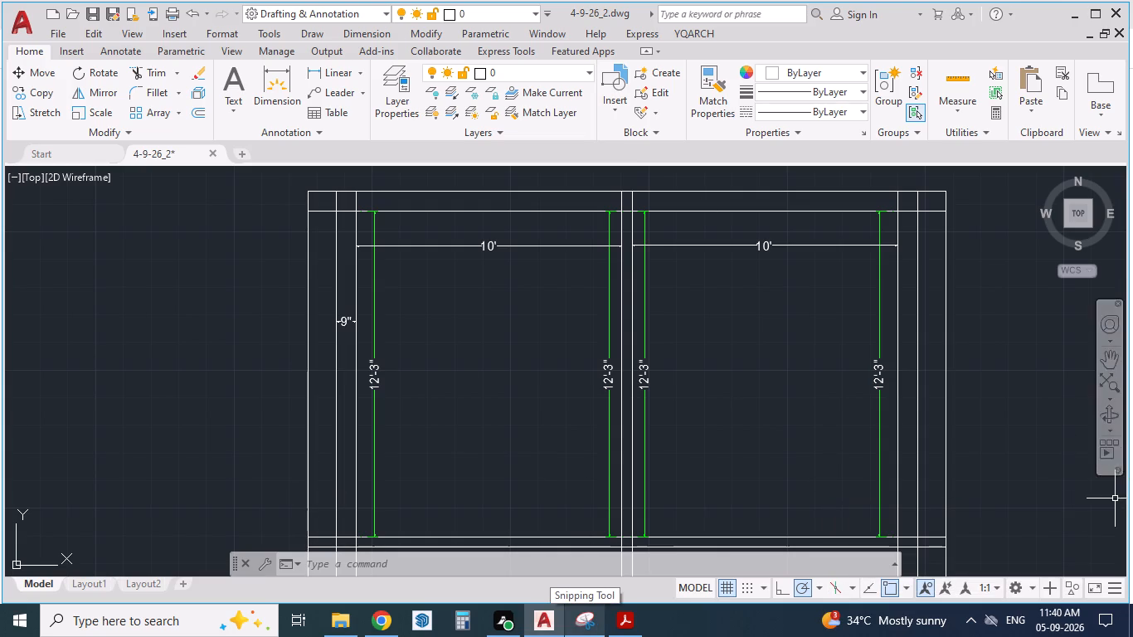
# Trim both ends of the top wall's inner face line back to the outer faces of the left and right outer walls.
pyautogui.scroll(-1, 509, 251)
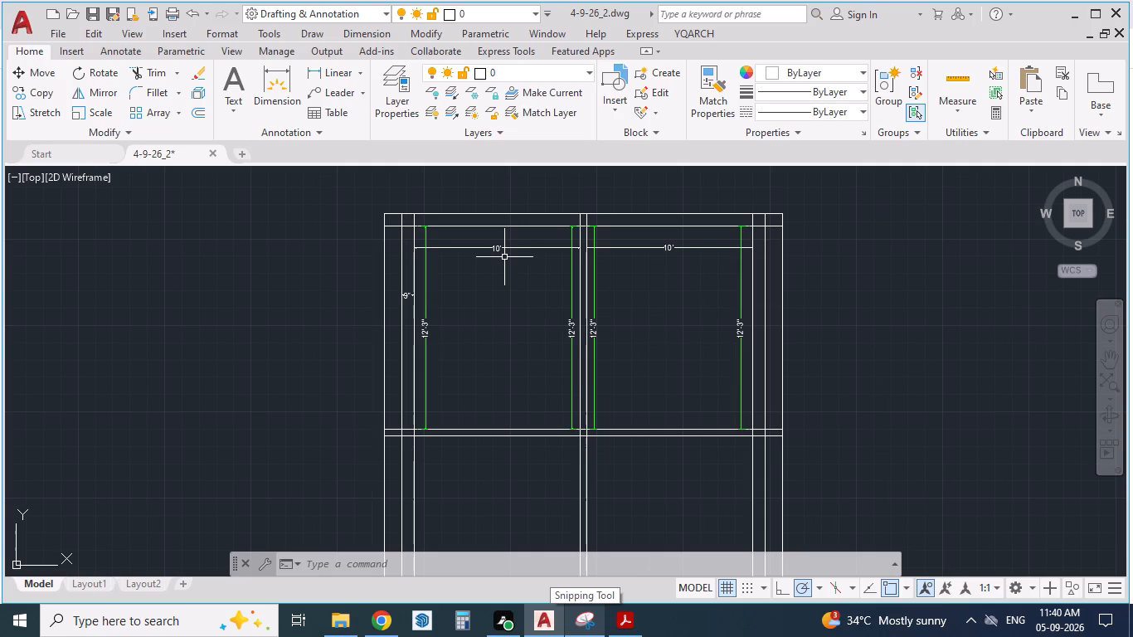
pyautogui.scroll(1, 540, 327)
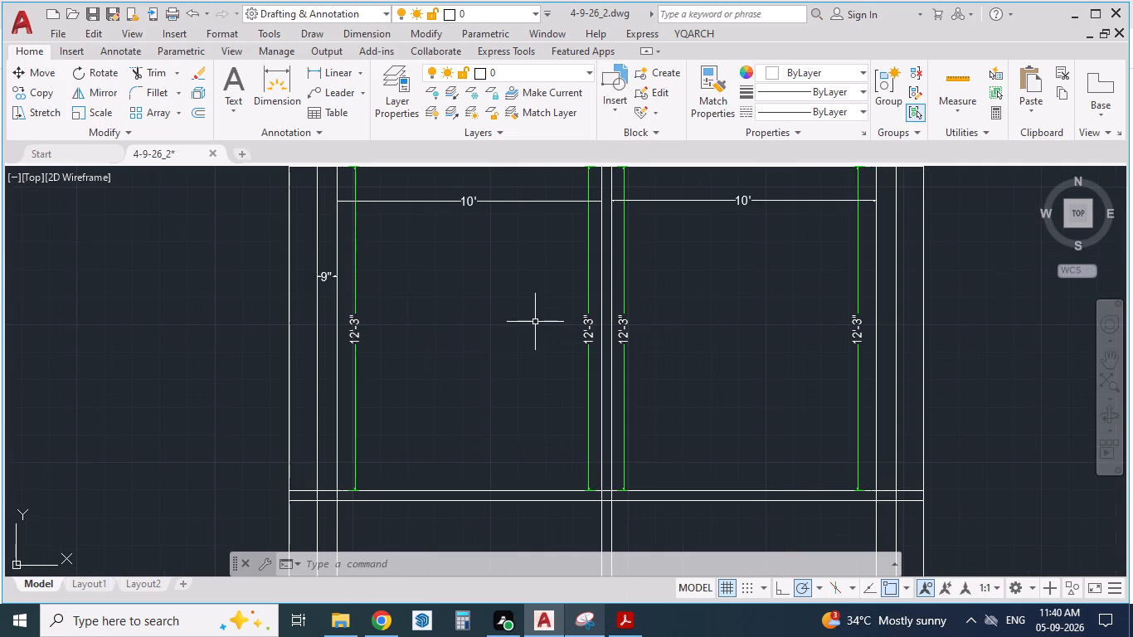
pyautogui.scroll(-2, 464, 318)
pyautogui.scroll(2, 417, 238)
pyautogui.scroll(1, 357, 316)
pyautogui.scroll(-1, 261, 316)
pyautogui.moveTo(261, 316); pyautogui.dragTo(102, 300, button='middle')
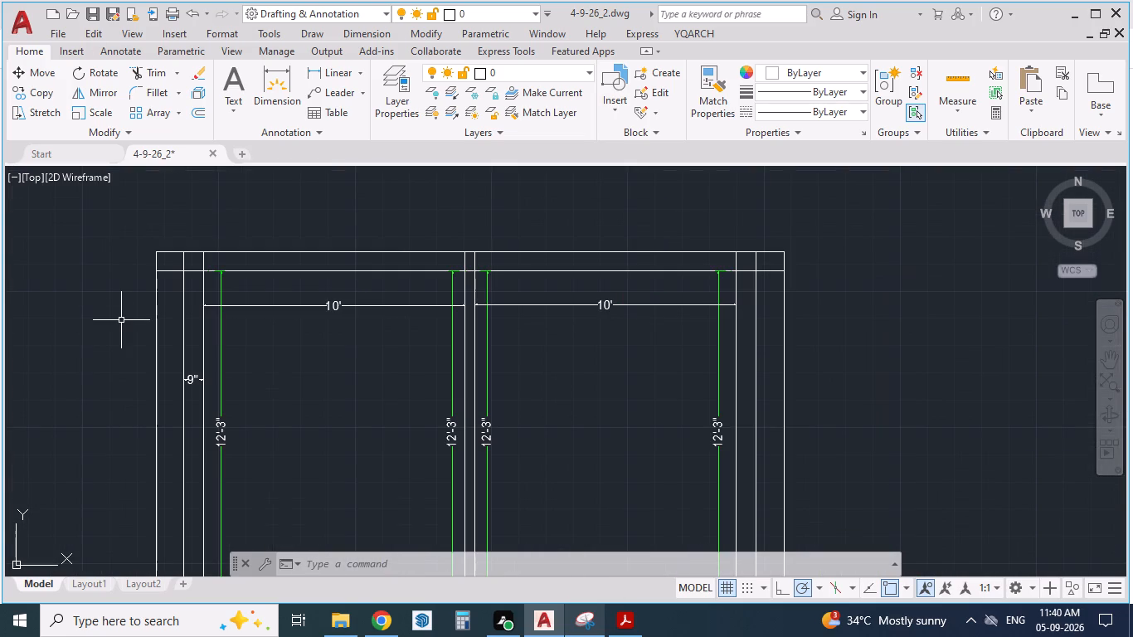
pyautogui.press('Escape')
pyautogui.press('Escape')
pyautogui.write('TR')
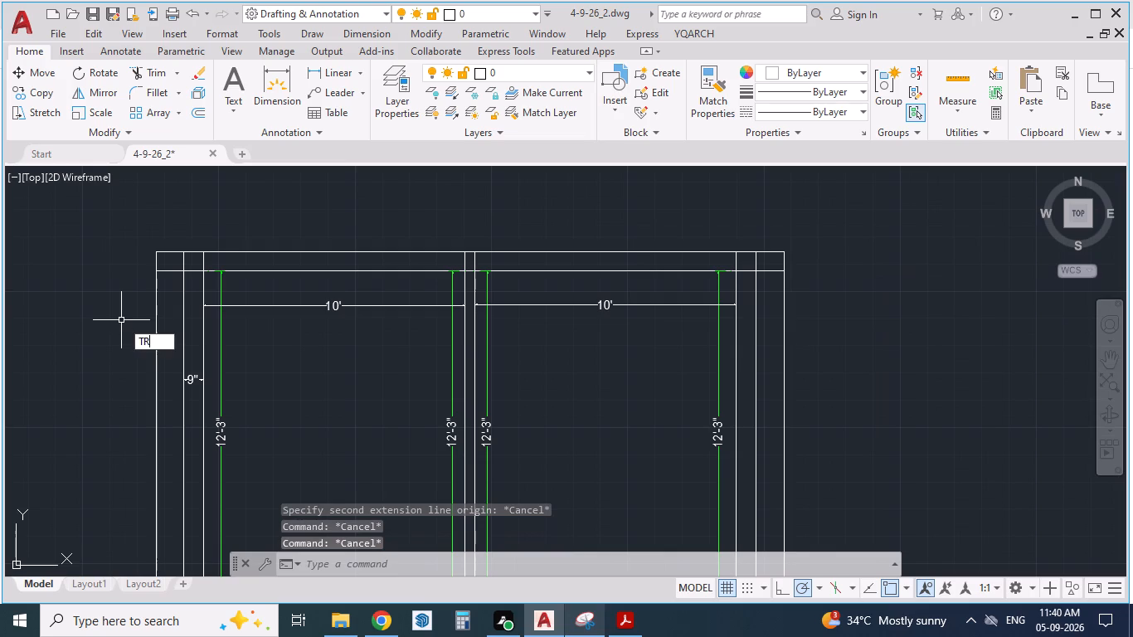
pyautogui.press('Return')
pyautogui.scroll(1, 157, 248)
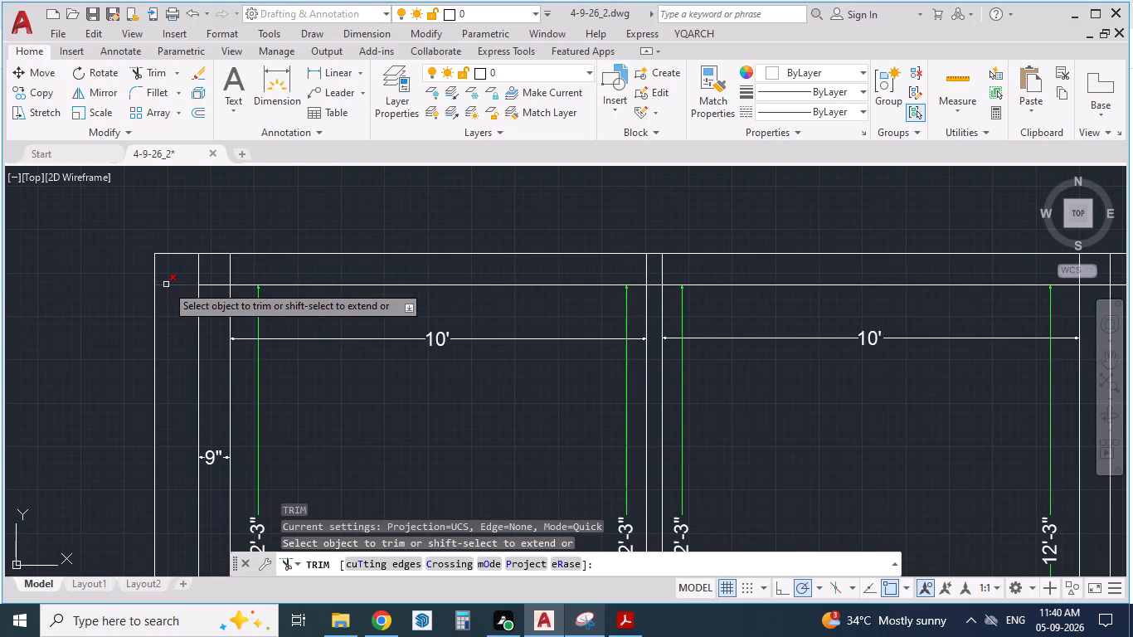
pyautogui.click(166, 284)
pyautogui.scroll(-1, 80, 266)
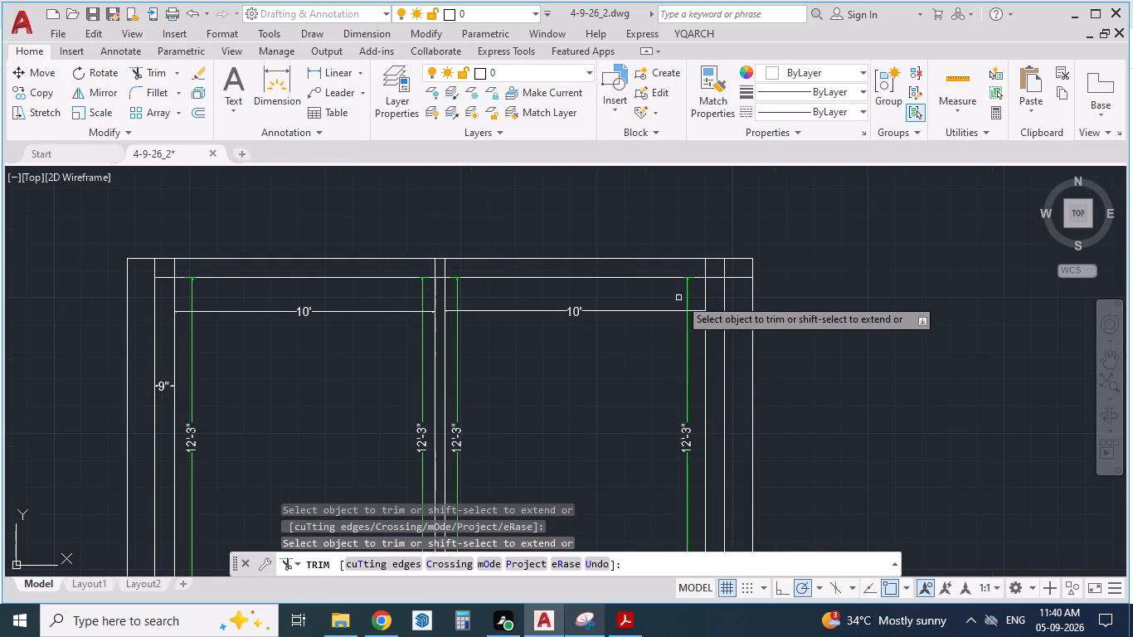
pyautogui.click(740, 278)
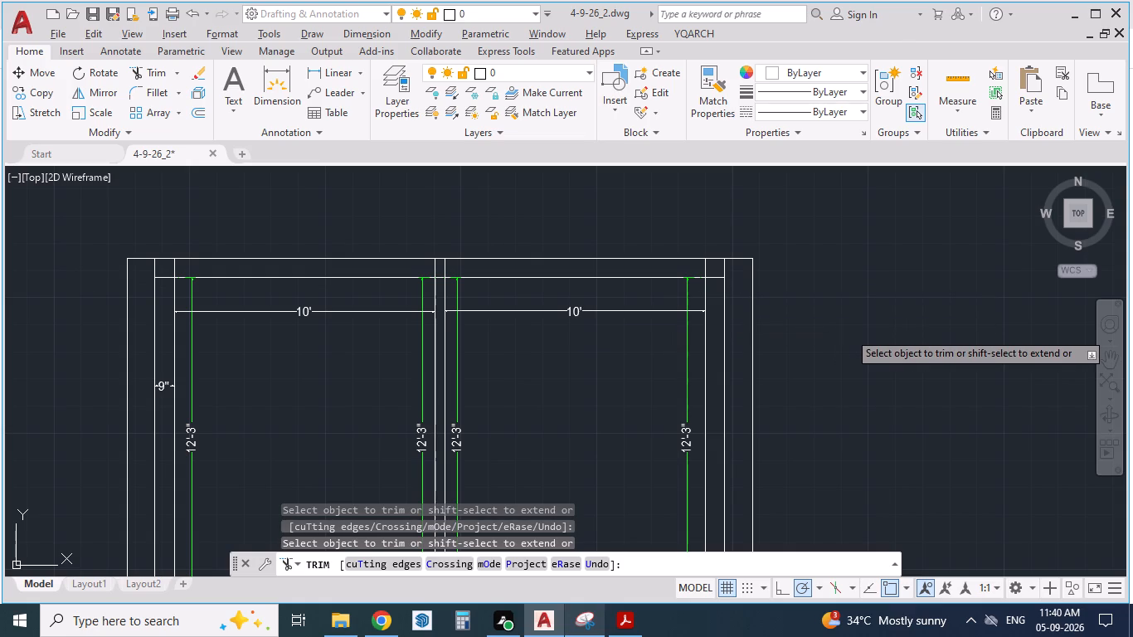
# Trim the two central partition wall lines where they cross the top wall's thickness.
pyautogui.hotkey('alt', 'Tab')
pyautogui.hotkey('alt', 'Tab')
pyautogui.scroll(2, 445, 294)
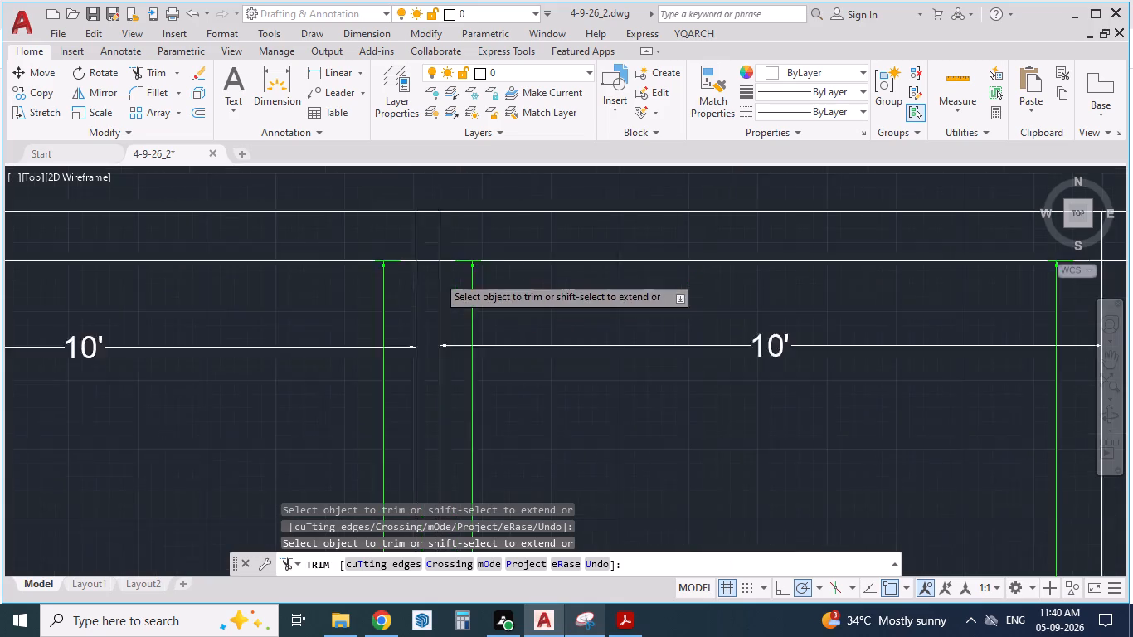
pyautogui.scroll(1, 436, 273)
pyautogui.moveTo(367, 216); pyautogui.dragTo(549, 209)
pyautogui.scroll(-2, 547, 214)
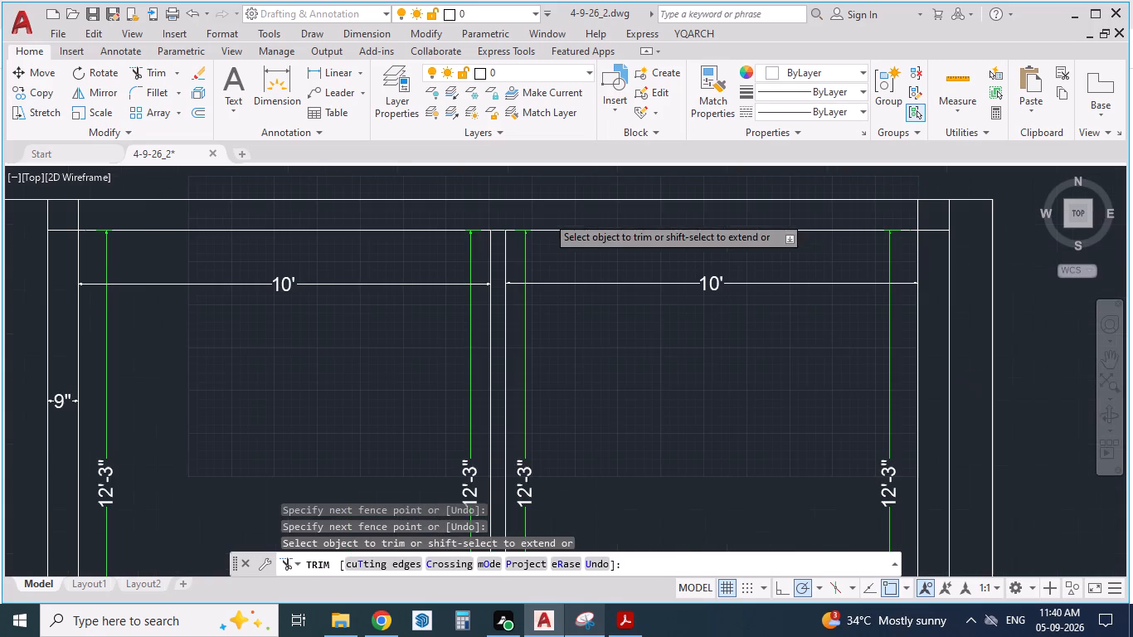
pyautogui.press('Escape')
# Compare the drawing's wall layout with the hall, toilet, drawing room and bedroom arrangement in the reference PDF.
pyautogui.scroll(-3, 585, 314)
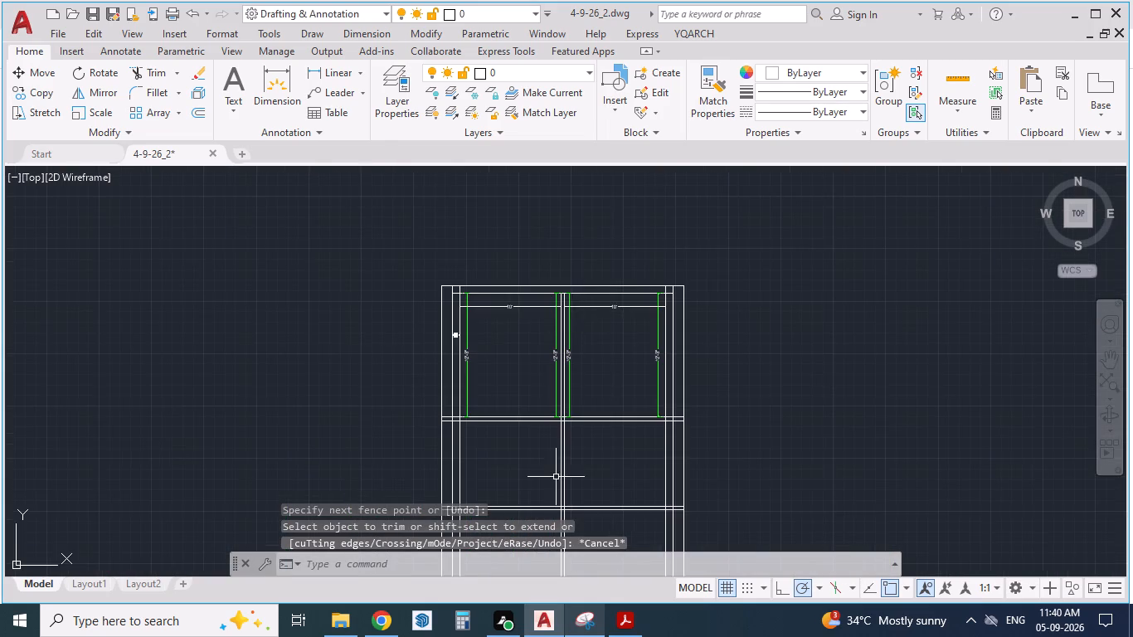
pyautogui.scroll(2, 556, 477)
pyautogui.hotkey('alt', 'Tab')
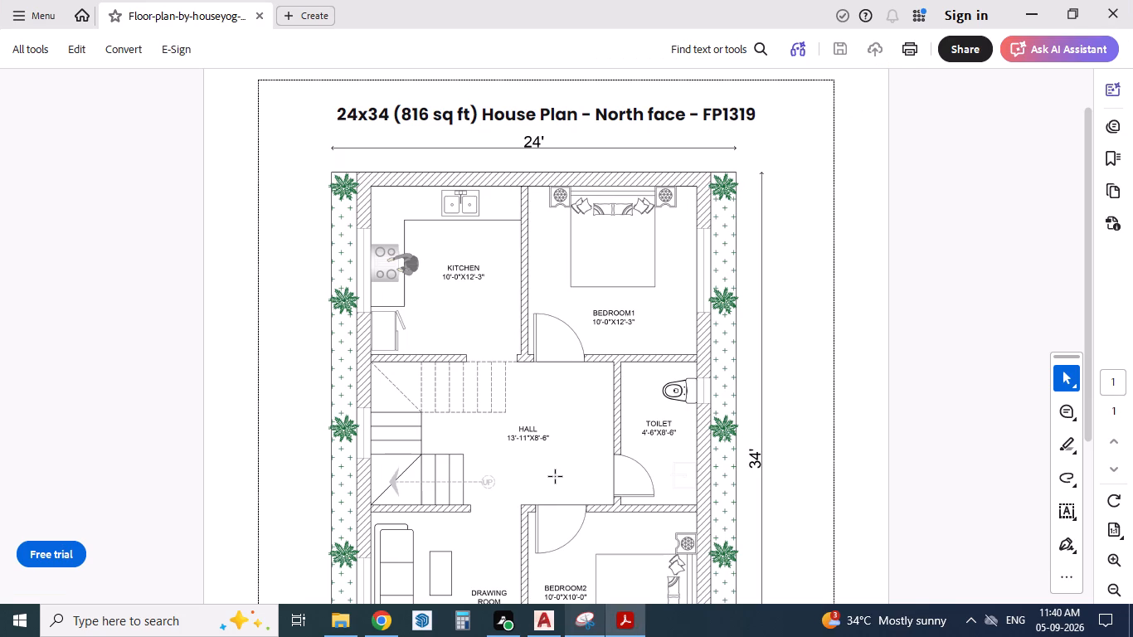
pyautogui.hotkey('alt', 'Tab')
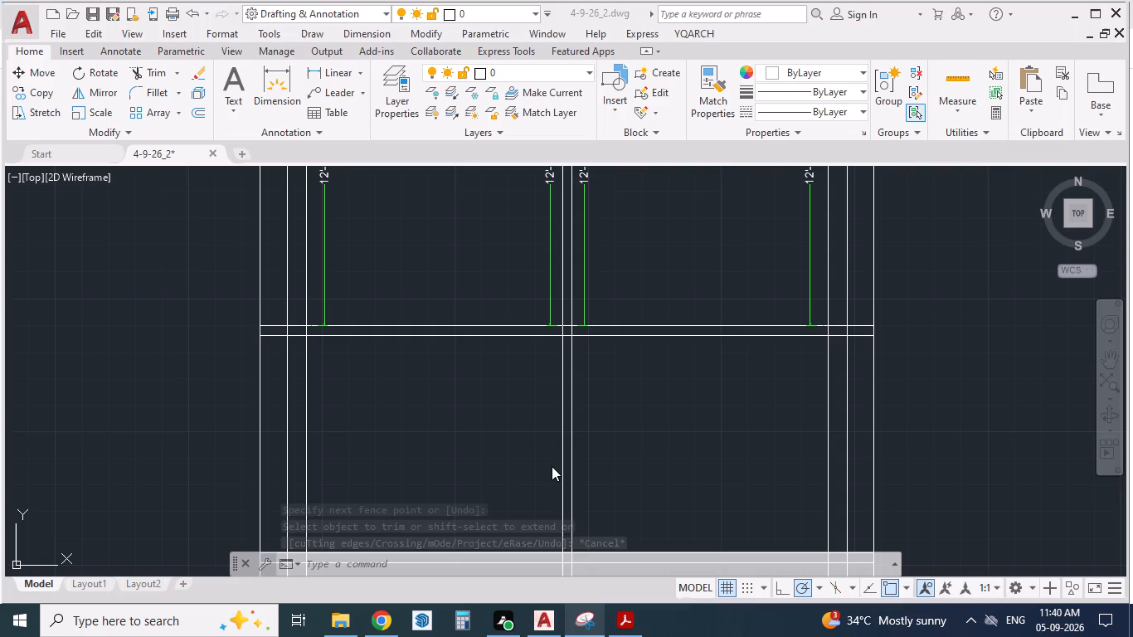
pyautogui.scroll(-2, 439, 375)
pyautogui.scroll(1, 433, 311)
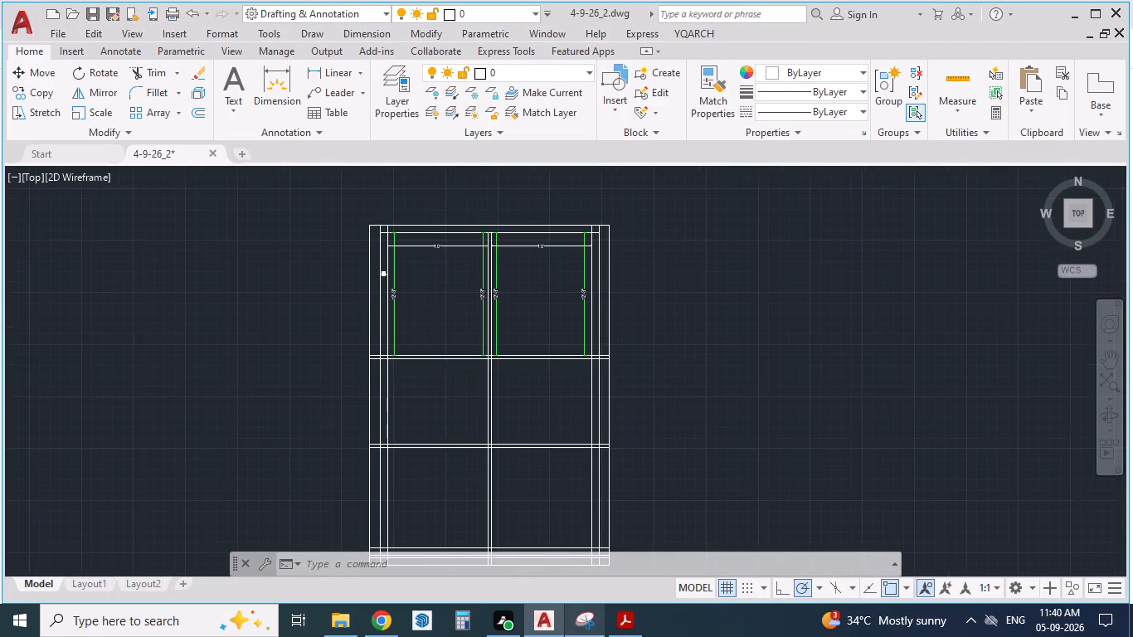
pyautogui.hotkey('alt', 'Tab')
pyautogui.scroll(-1, 433, 311)
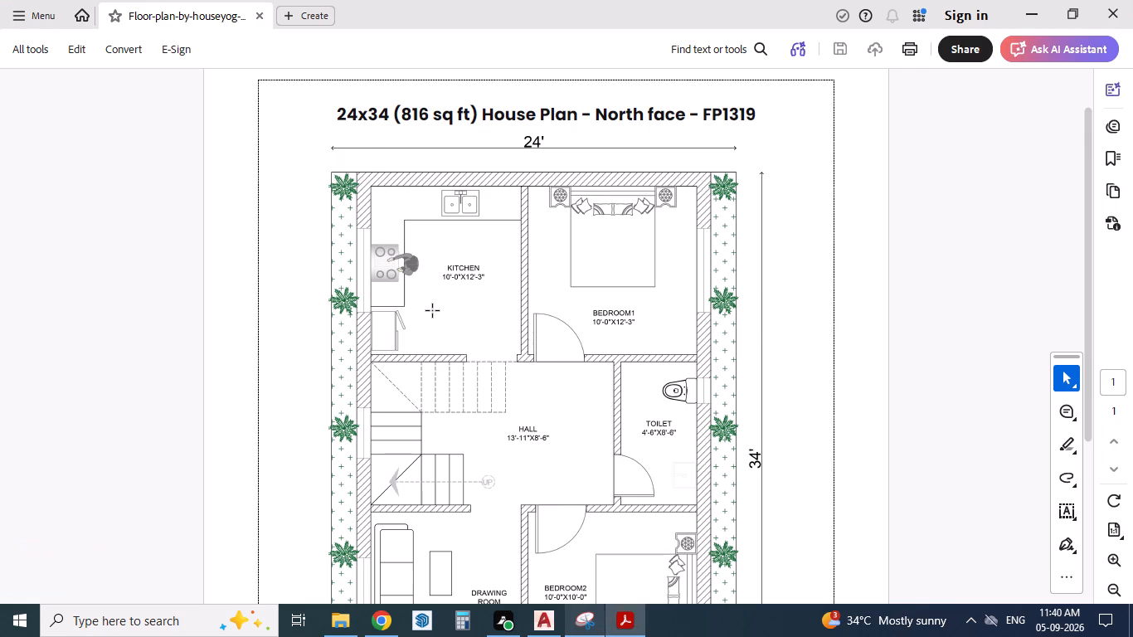
pyautogui.scroll(-1, 433, 311)
pyautogui.hotkey('alt', 'Tab')
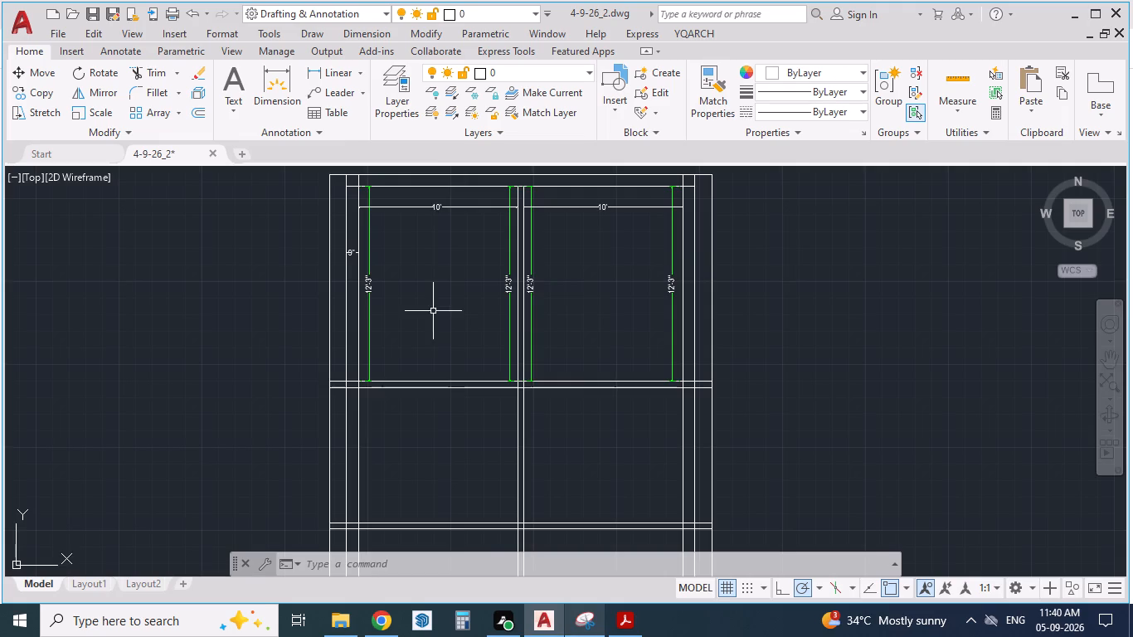
pyautogui.scroll(-2, 433, 311)
pyautogui.scroll(2, 432, 368)
pyautogui.hotkey('alt', 'Tab')
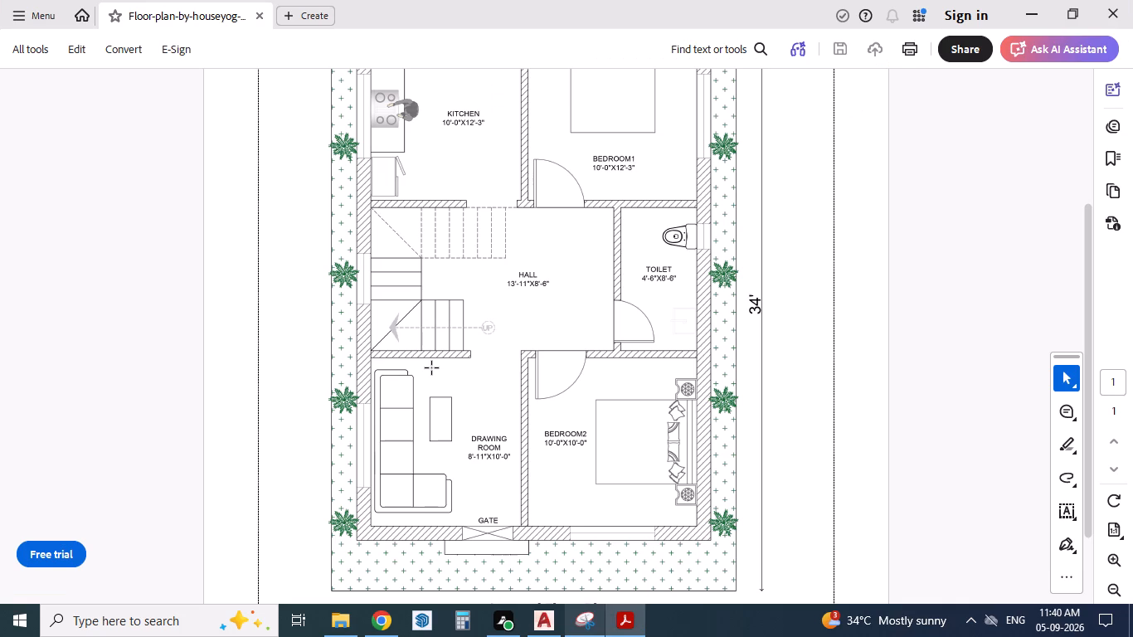
pyautogui.hotkey('alt', 'Tab')
# Place a vertical aligned dimension across the hall's depth, between the facing lines of its upper and lower partition walls.
pyautogui.scroll(-1, 421, 324)
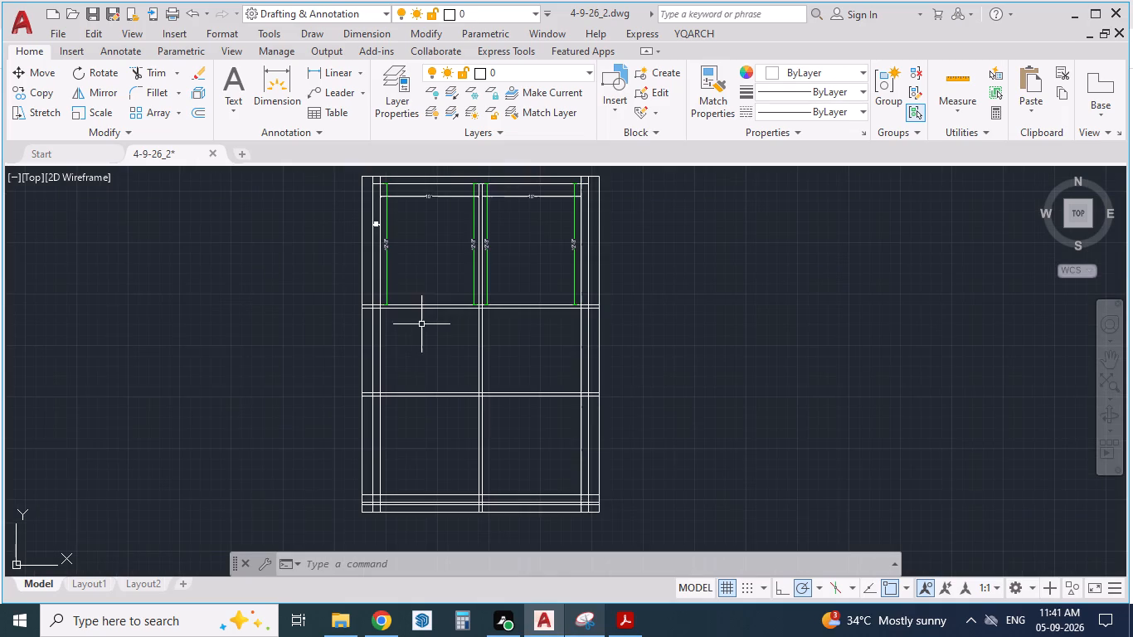
pyautogui.scroll(1, 424, 439)
pyautogui.write('DA')
pyautogui.press('Return')
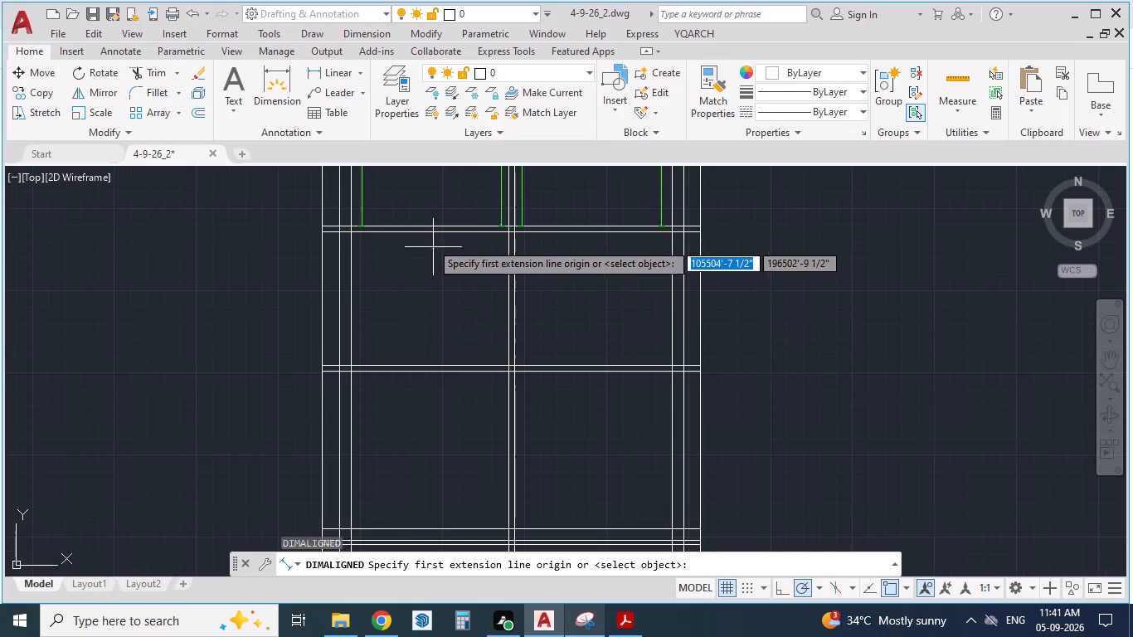
pyautogui.click(429, 233)
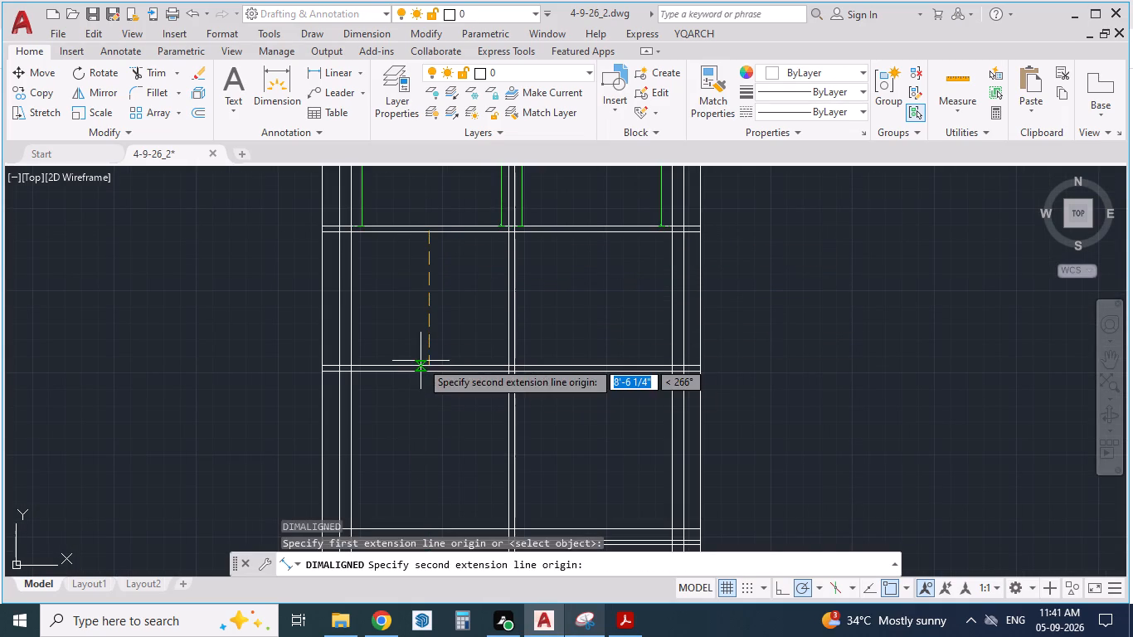
pyautogui.click(425, 361)
pyautogui.click(474, 349)
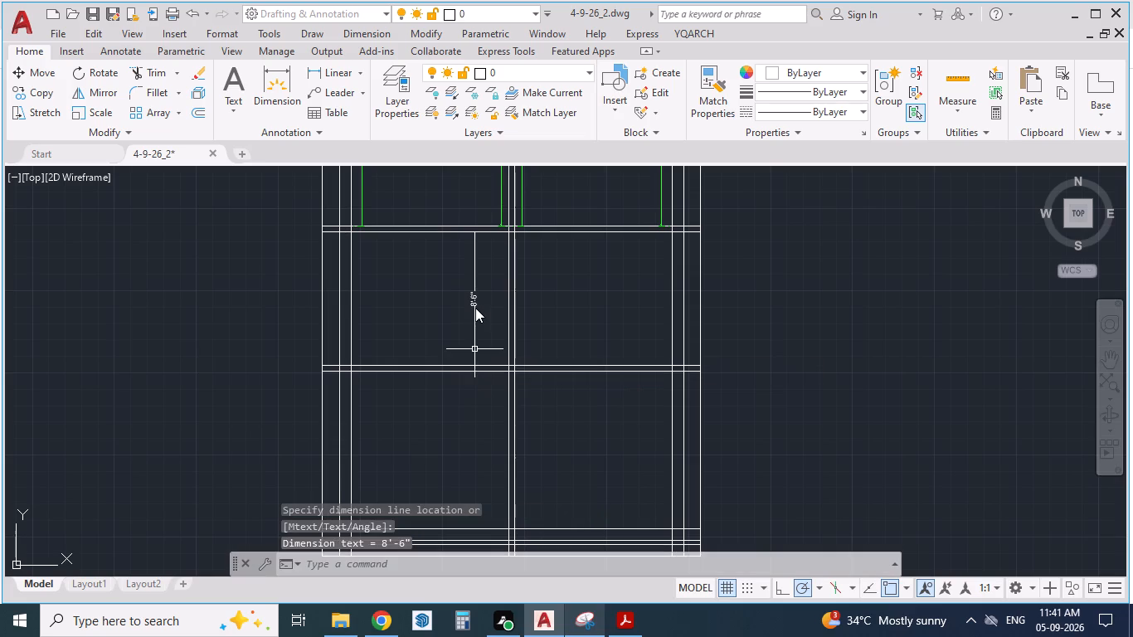
pyautogui.scroll(3, 475, 305)
pyautogui.scroll(-2, 472, 304)
# Place a horizontal aligned dimension across the lower-right bedroom, from the right outer wall's inner face to the central partition wall.
pyautogui.click(533, 620)
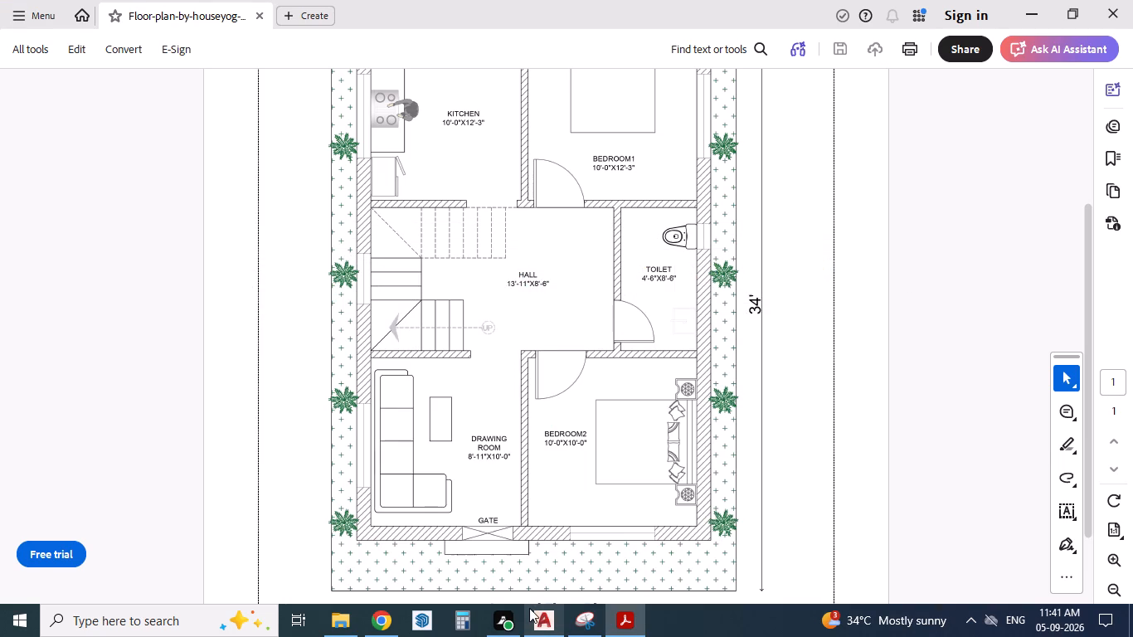
pyautogui.hotkey('alt', 'Tab')
pyautogui.scroll(-1, 550, 382)
pyautogui.scroll(1, 550, 382)
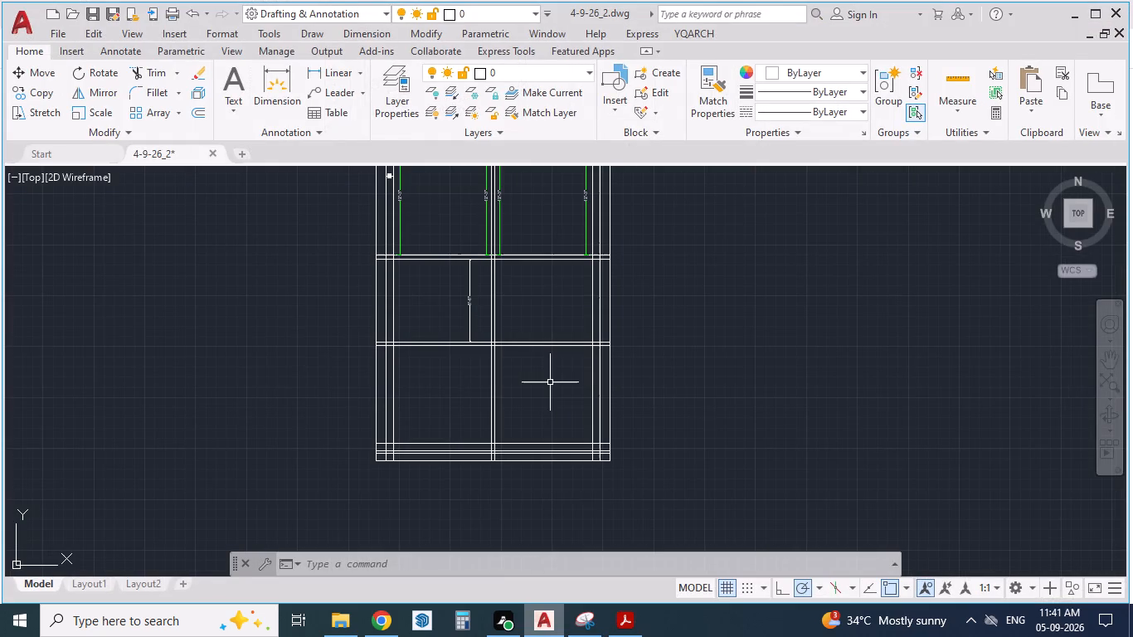
pyautogui.write('DA')
pyautogui.press('Return')
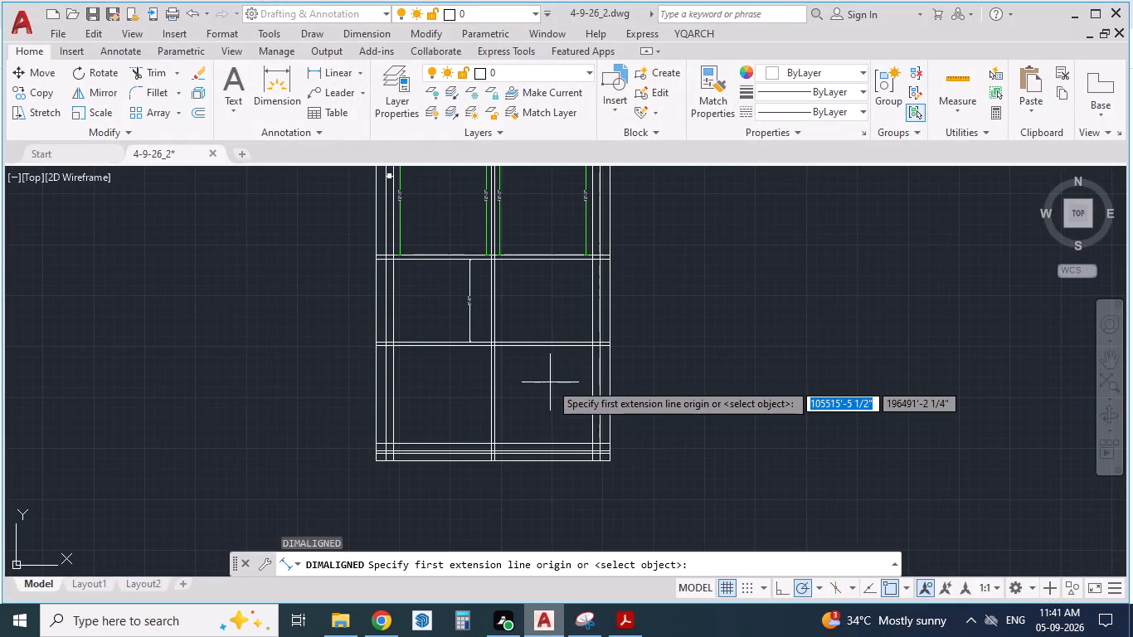
pyautogui.scroll(2, 550, 382)
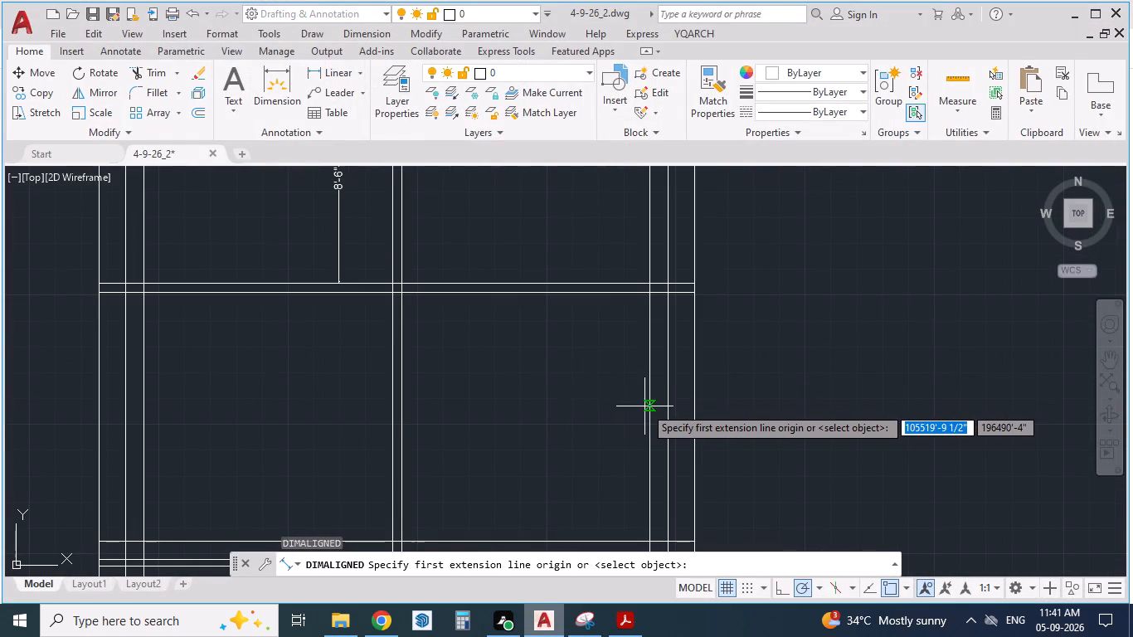
pyautogui.click(644, 406)
pyautogui.click(401, 403)
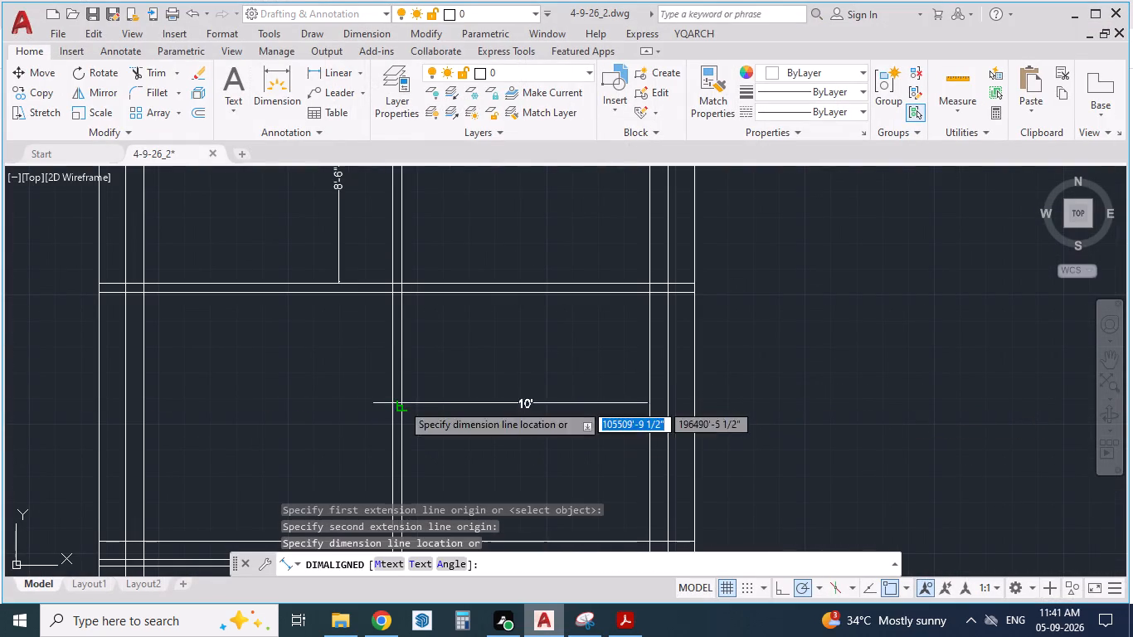
pyautogui.click(426, 355)
pyautogui.scroll(-1, 442, 422)
# Compare the drawing's lower rooms with the drawing room and Bedroom2 sizes in the reference PDF.
pyautogui.hotkey('alt', 'Tab')
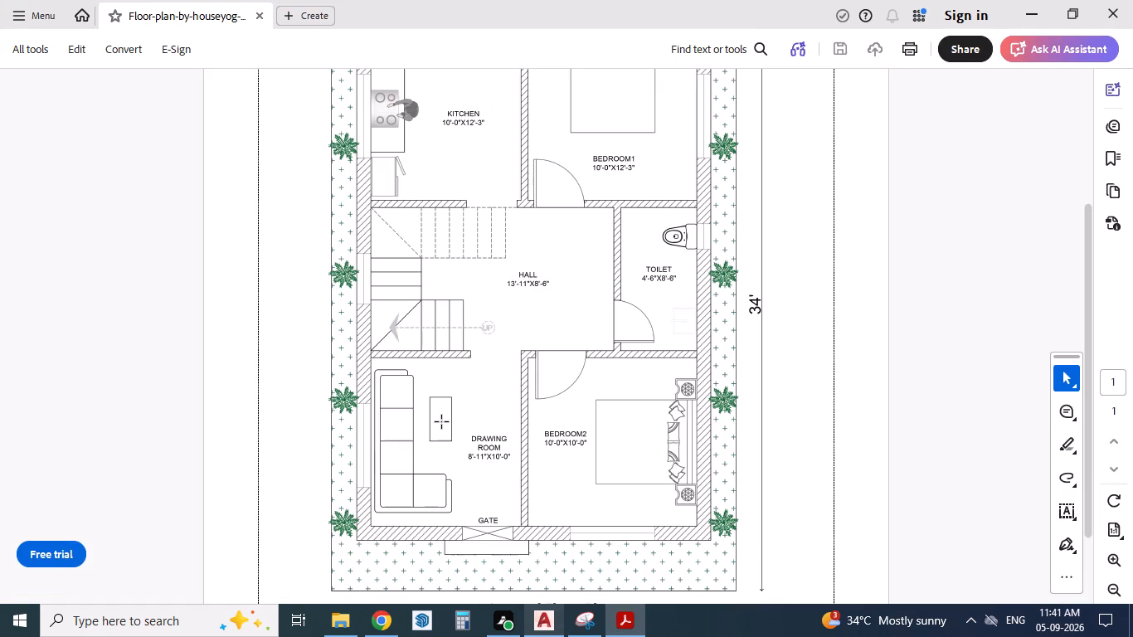
pyautogui.hotkey('alt', 'Tab')
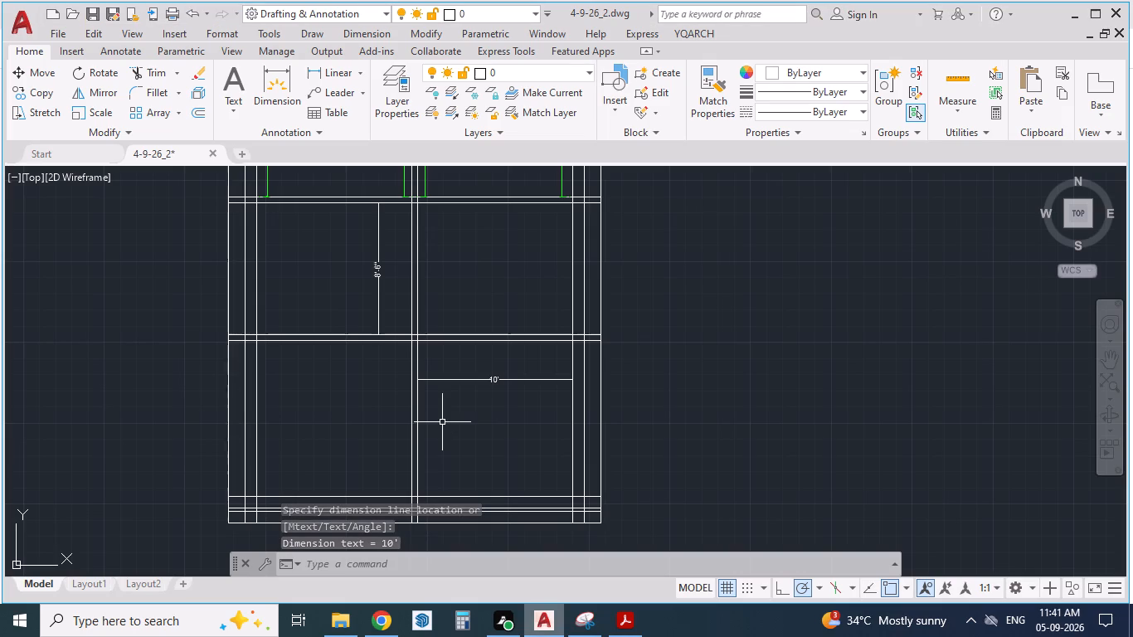
pyautogui.hotkey('alt', 'Tab')
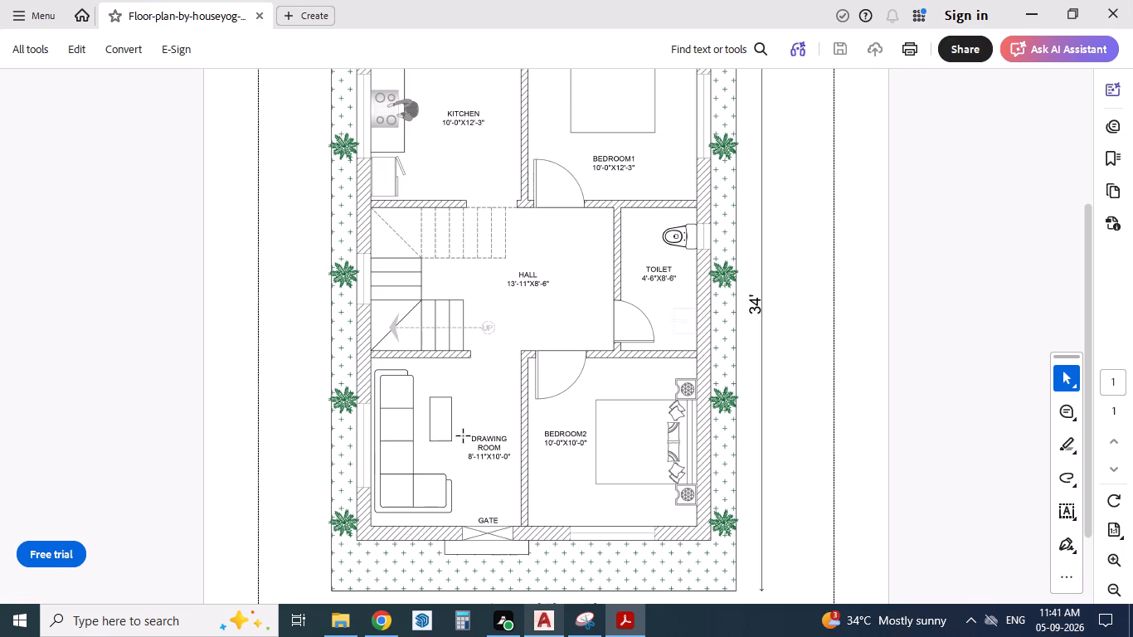
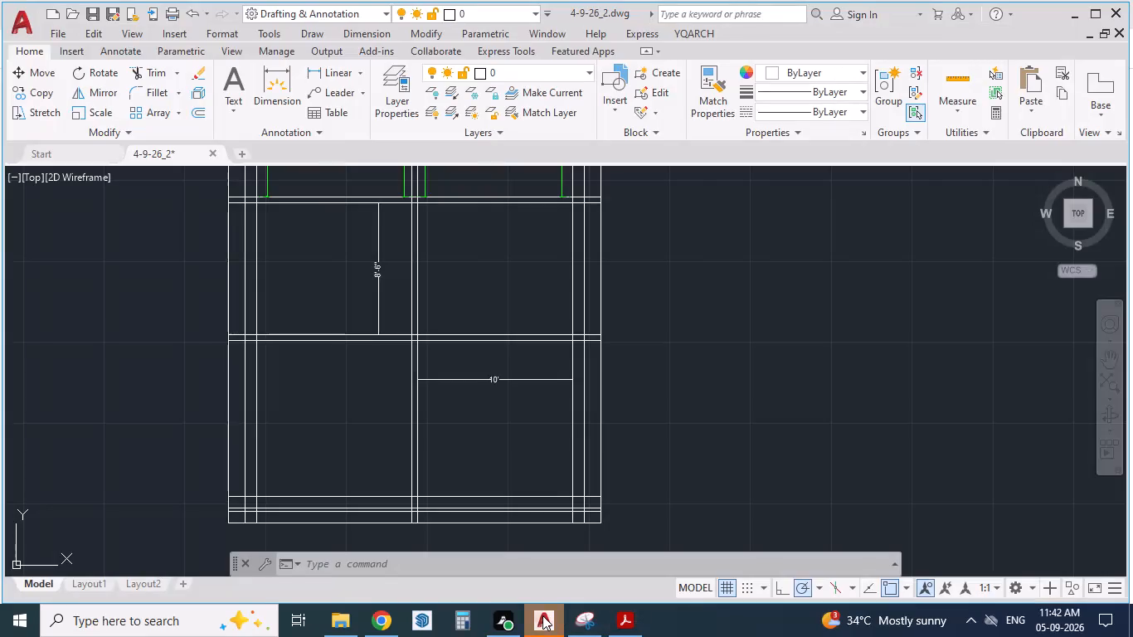
# Erase the 10' width dimension and both 12'-3" depth dimensions from the upper-right room.
pyautogui.scroll(-1, 610, 474)
pyautogui.scroll(1, 487, 140)
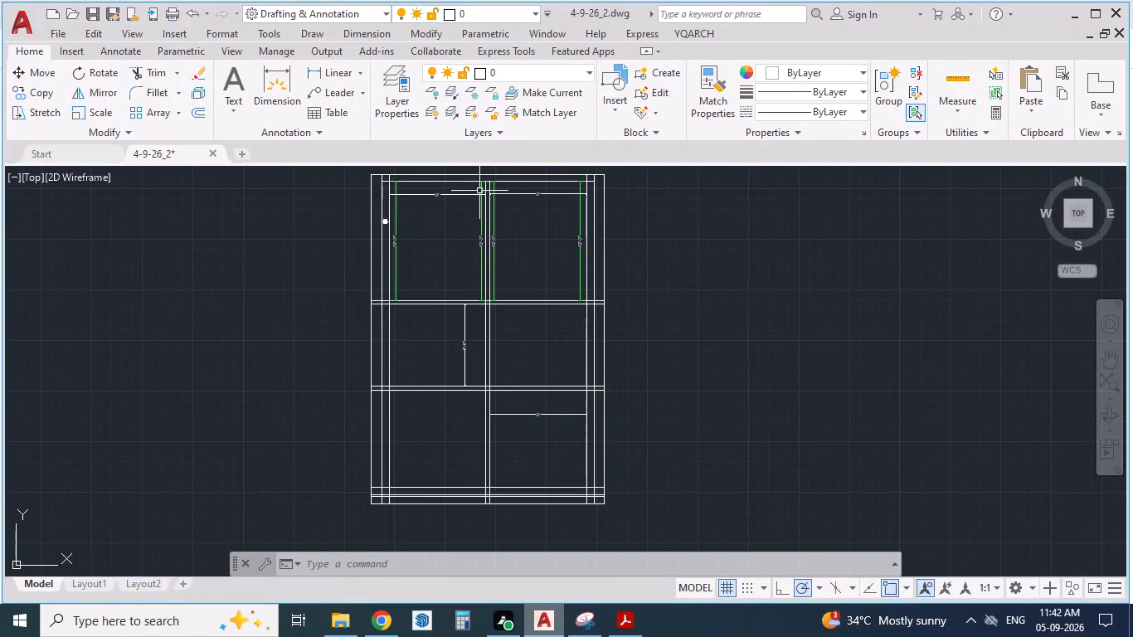
pyautogui.scroll(-1, 519, 344)
pyautogui.scroll(3, 526, 256)
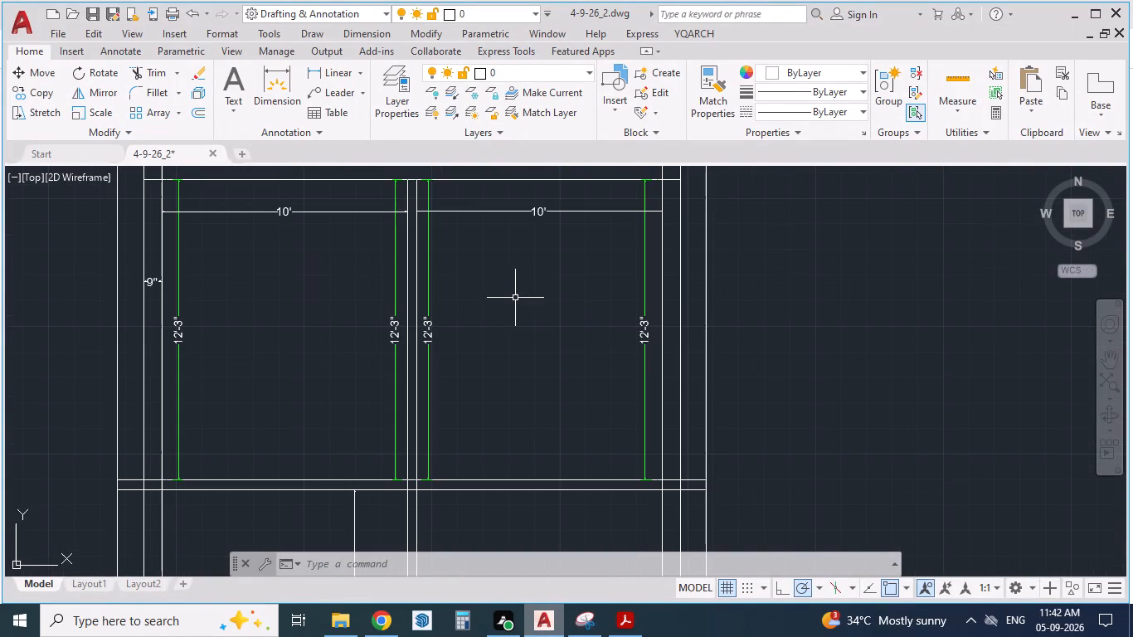
pyautogui.scroll(1, 450, 193)
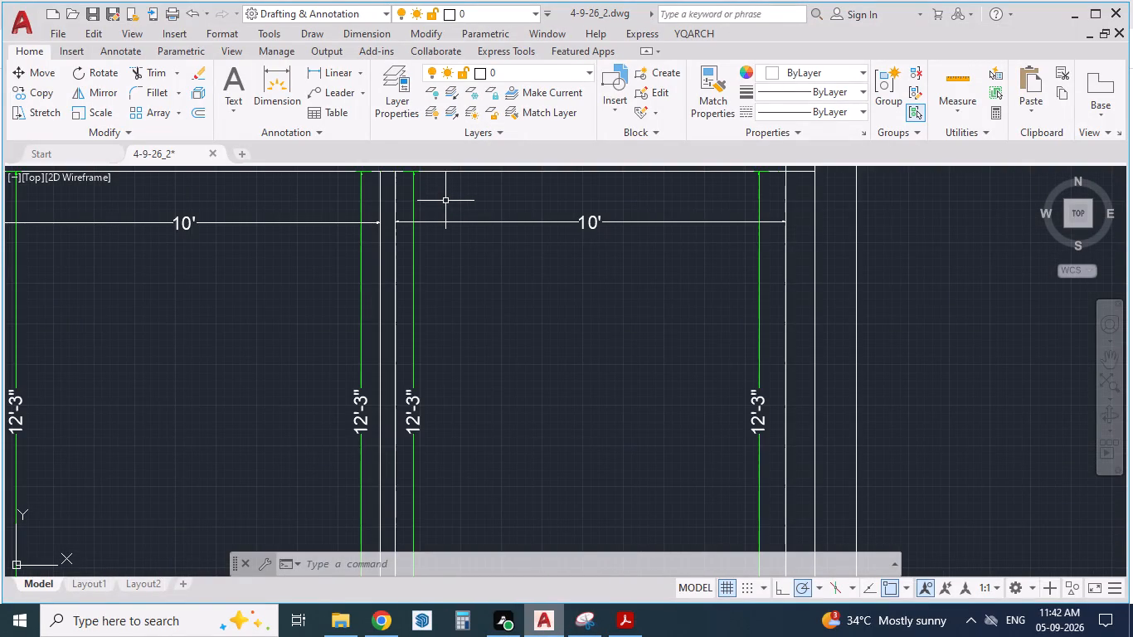
pyautogui.scroll(1, 435, 202)
pyautogui.click(435, 202)
pyautogui.click(387, 260)
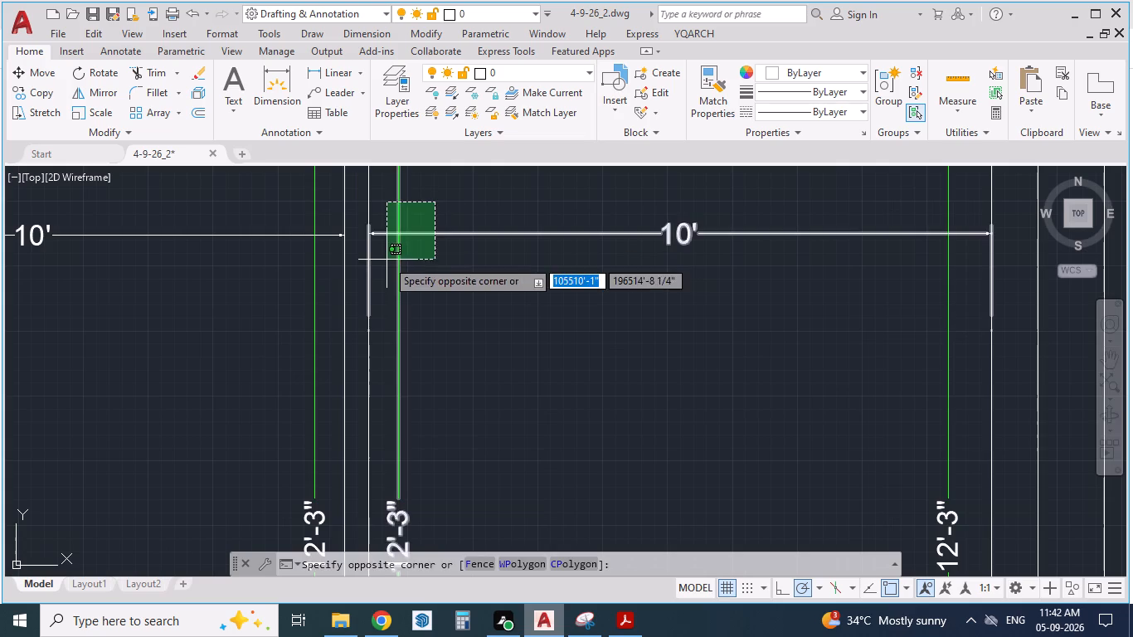
pyautogui.press('Delete')
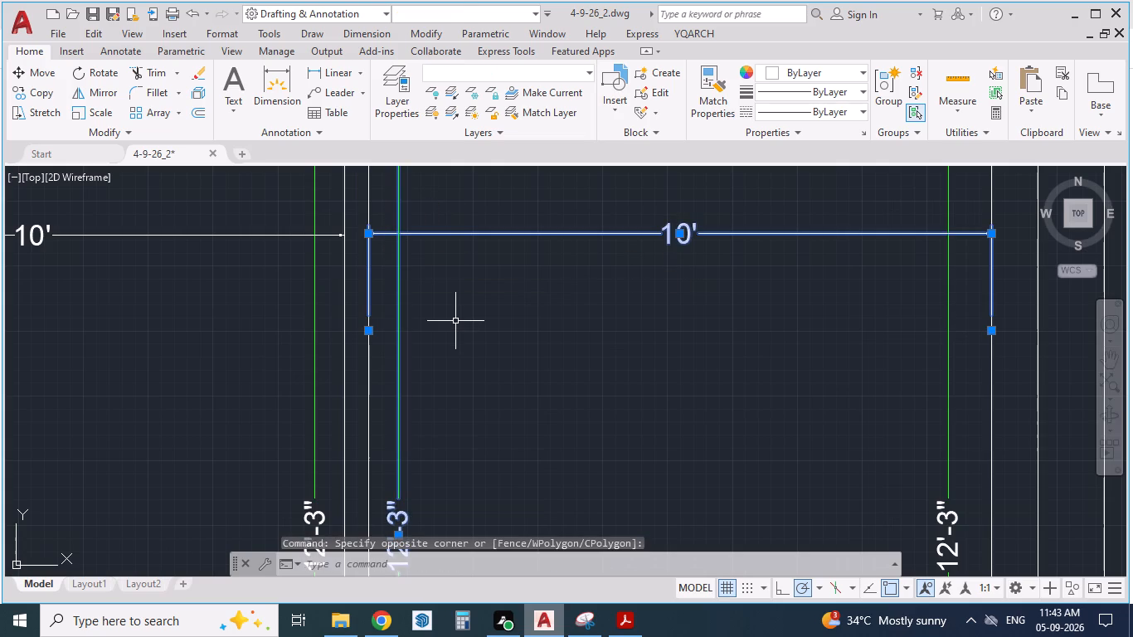
pyautogui.press('Escape')
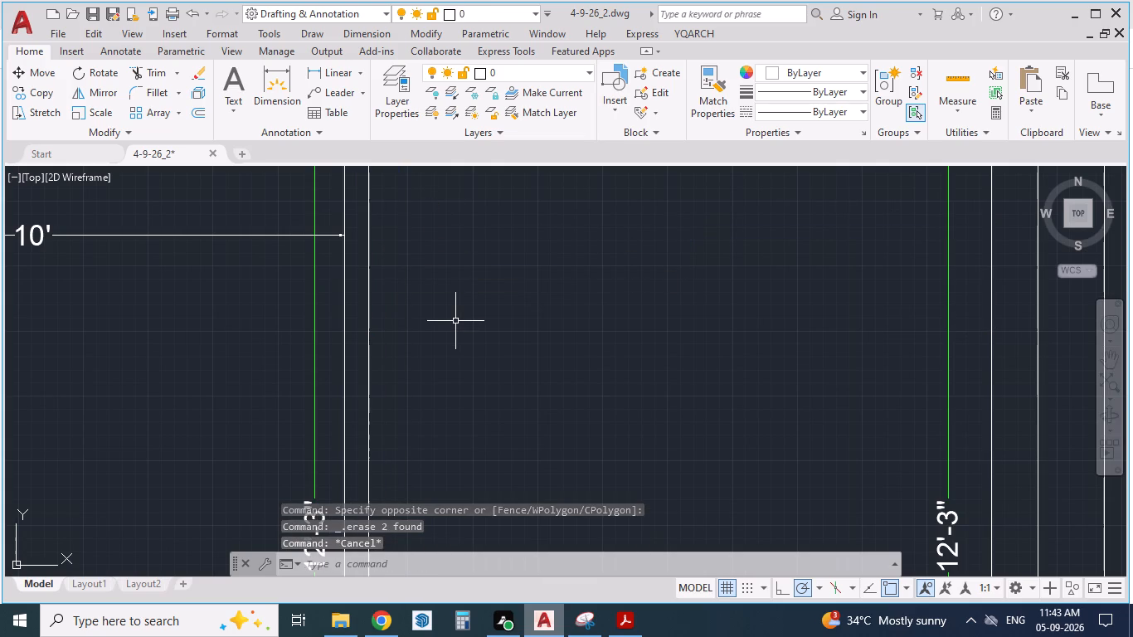
pyautogui.scroll(-3, 448, 321)
pyautogui.scroll(2, 559, 377)
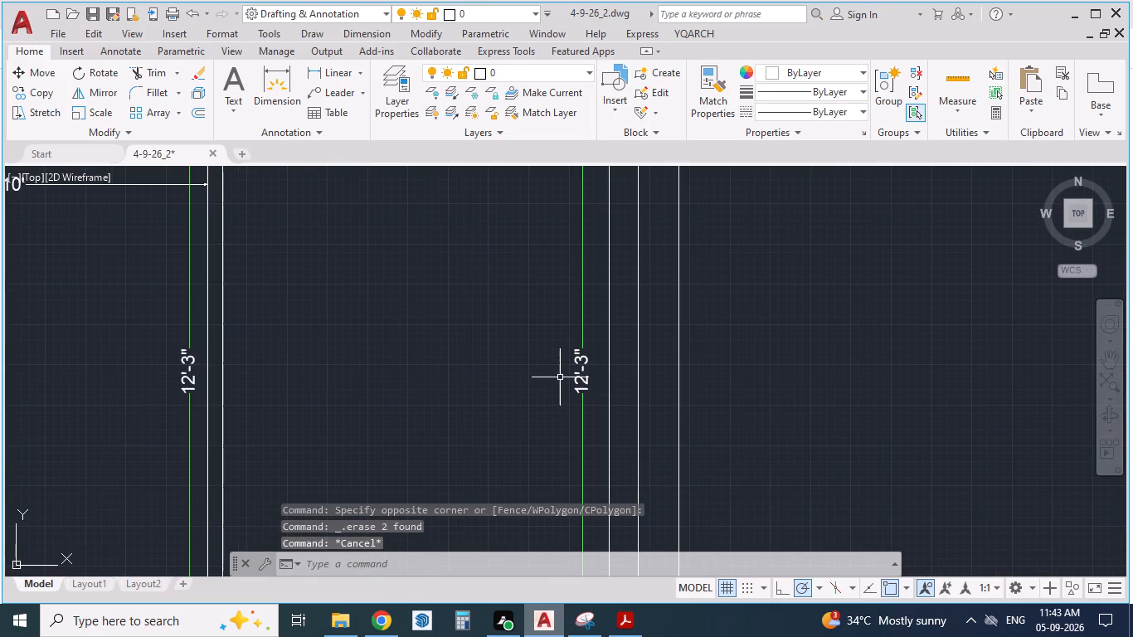
pyautogui.click(593, 348)
pyautogui.click(556, 352)
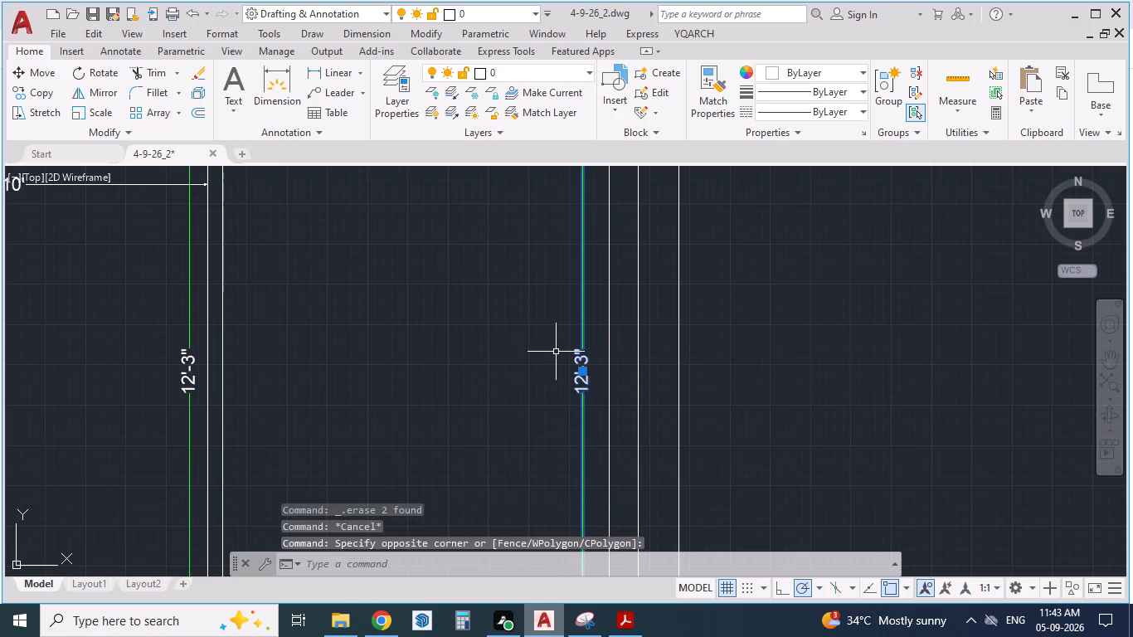
pyautogui.press('Delete')
# Dimension all sides of the upper-right room with the YQArch closed-space dimensioning command (DDZ).
pyautogui.scroll(-2, 556, 352)
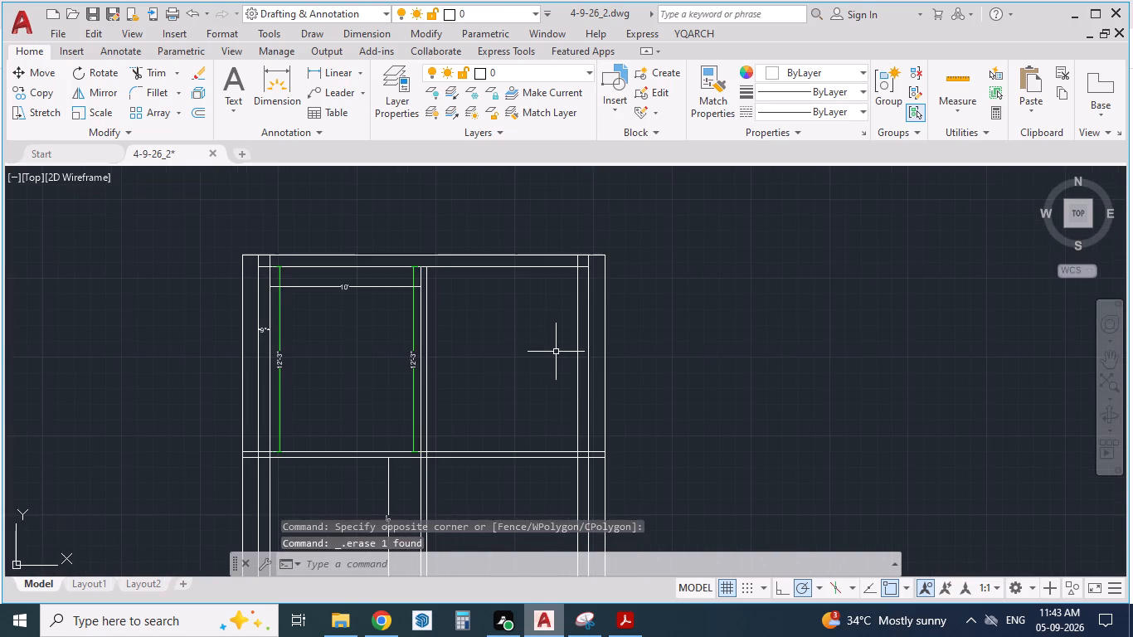
pyautogui.scroll(1, 556, 352)
pyautogui.write('DDZ')
pyautogui.press('Return')
pyautogui.click(556, 352)
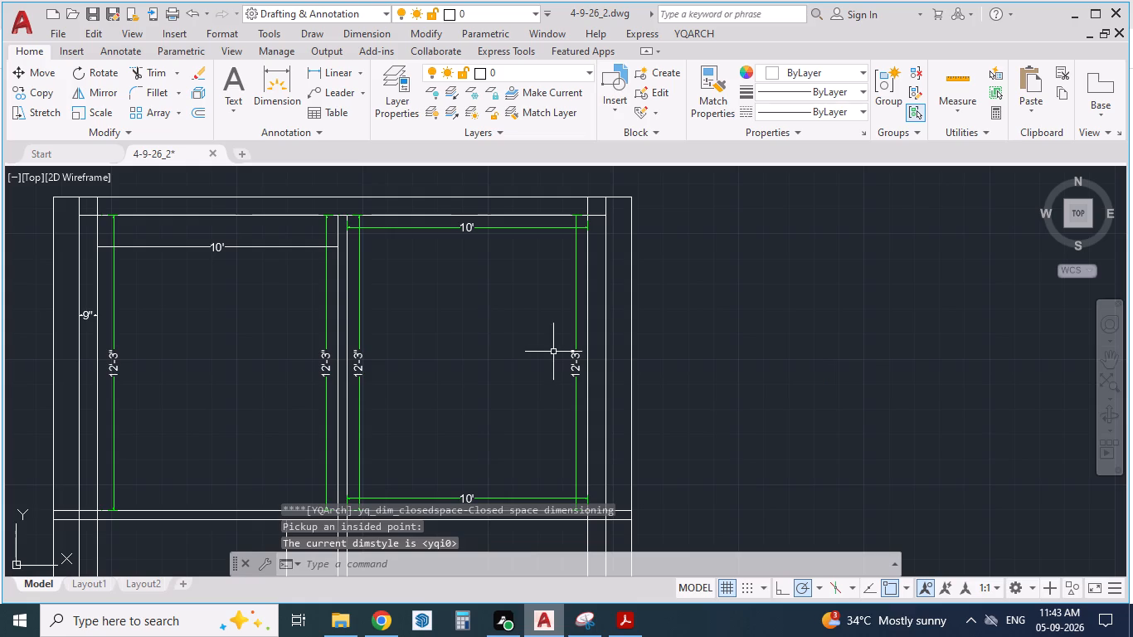
pyautogui.scroll(1, 252, 228)
pyautogui.scroll(1, 294, 314)
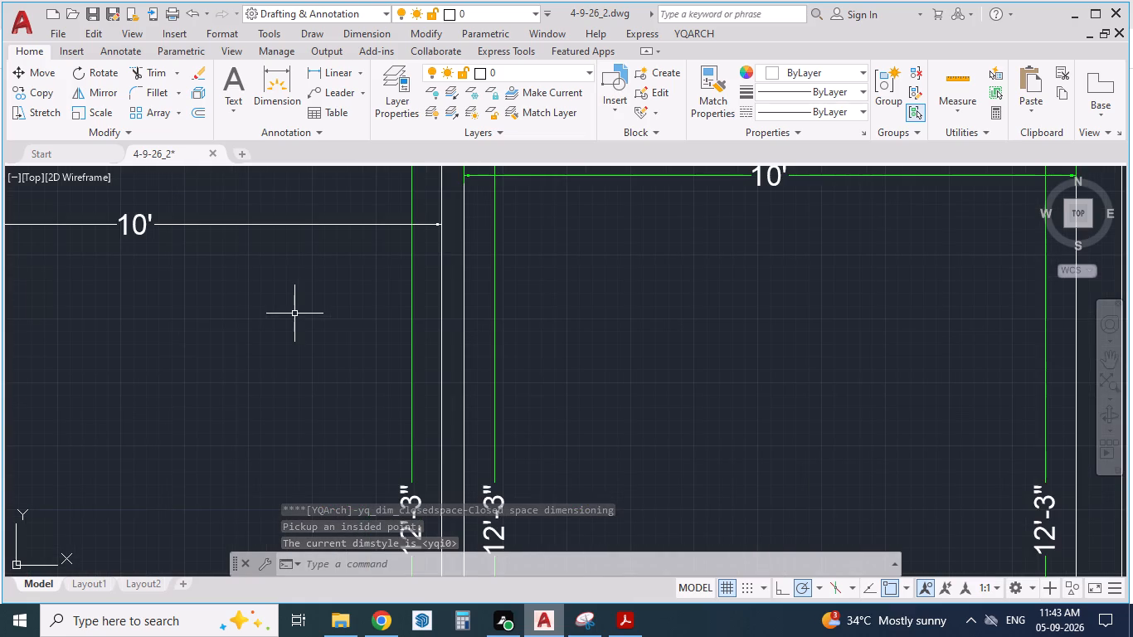
pyautogui.press('Escape')
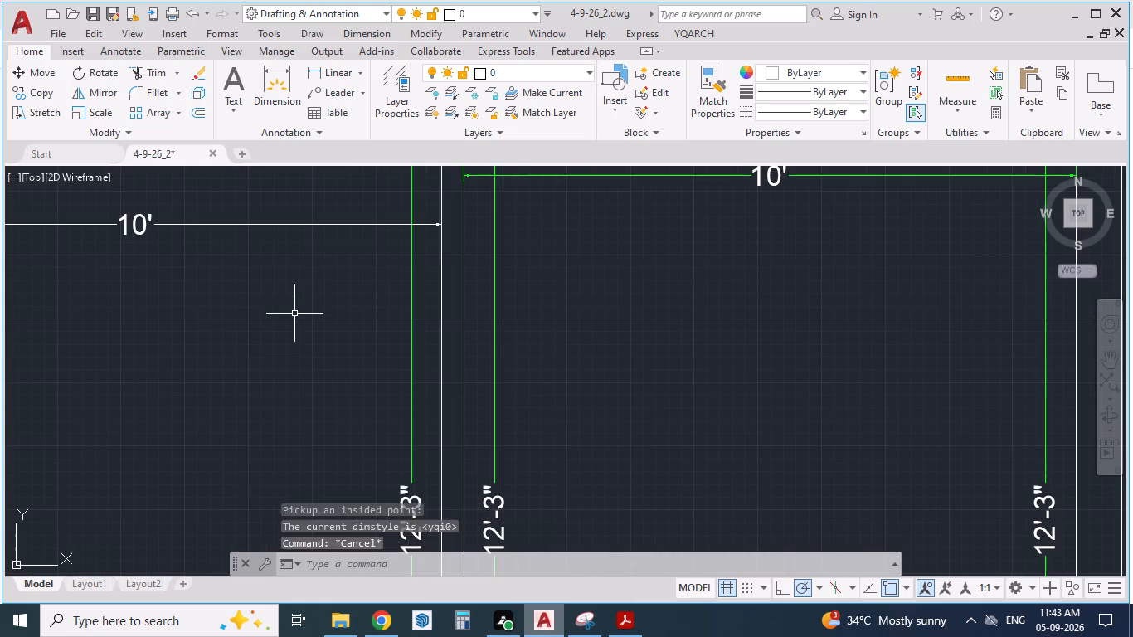
# Erase the 10' width dimension and both 12'-3" depth dimensions from the upper-left room.
pyautogui.click(429, 202)
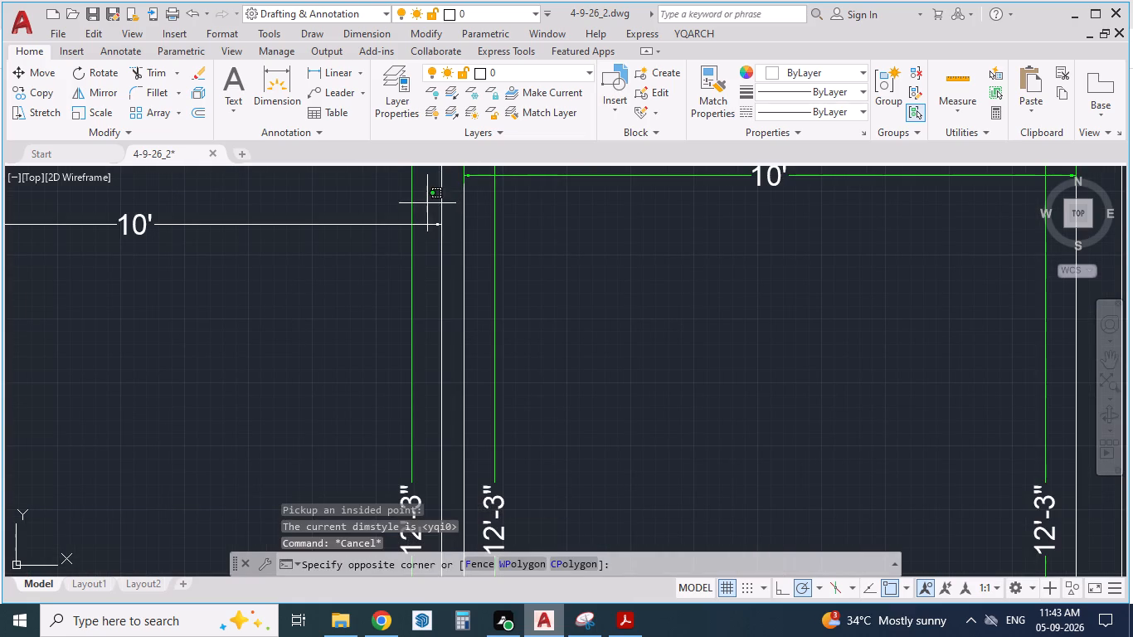
pyautogui.click(395, 243)
pyautogui.press('Delete')
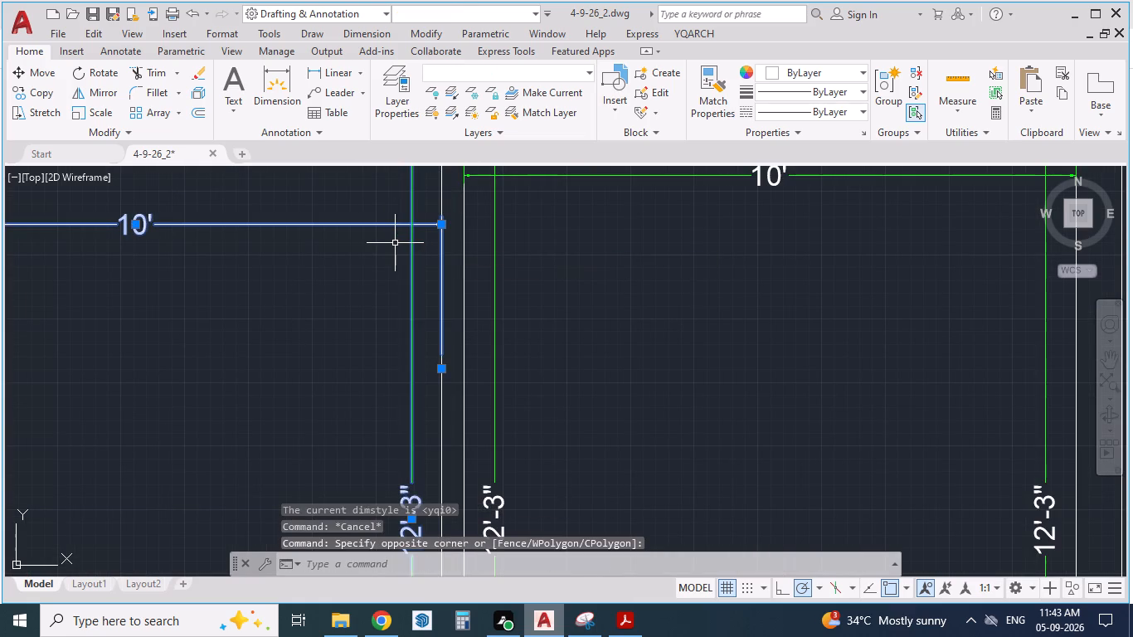
pyautogui.scroll(-2, 400, 243)
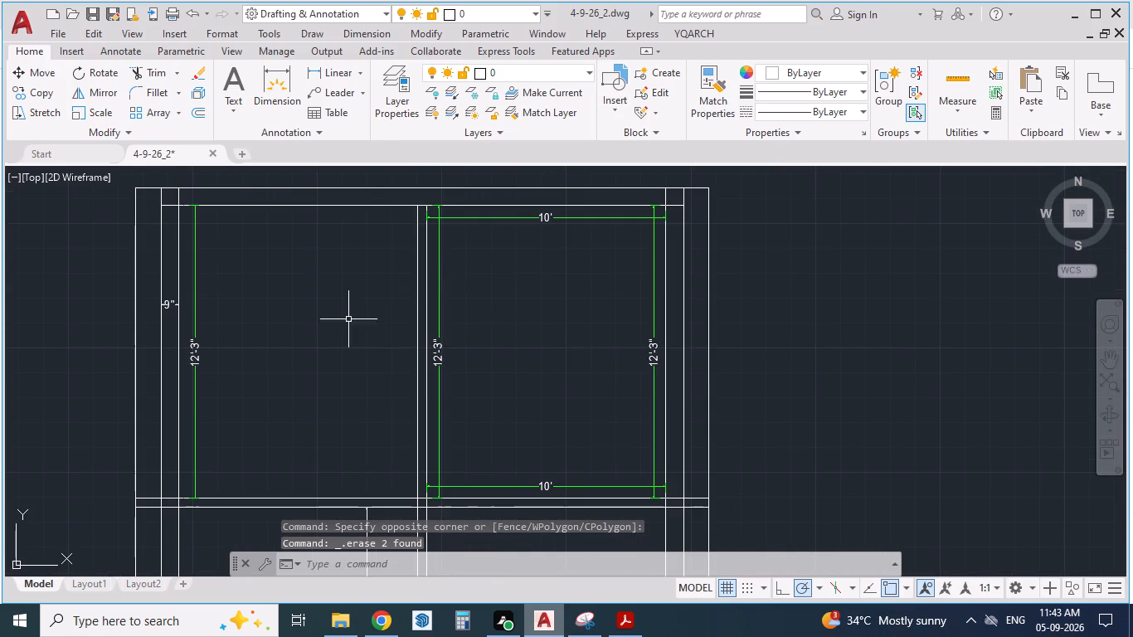
pyautogui.scroll(2, 182, 377)
pyautogui.click(263, 326)
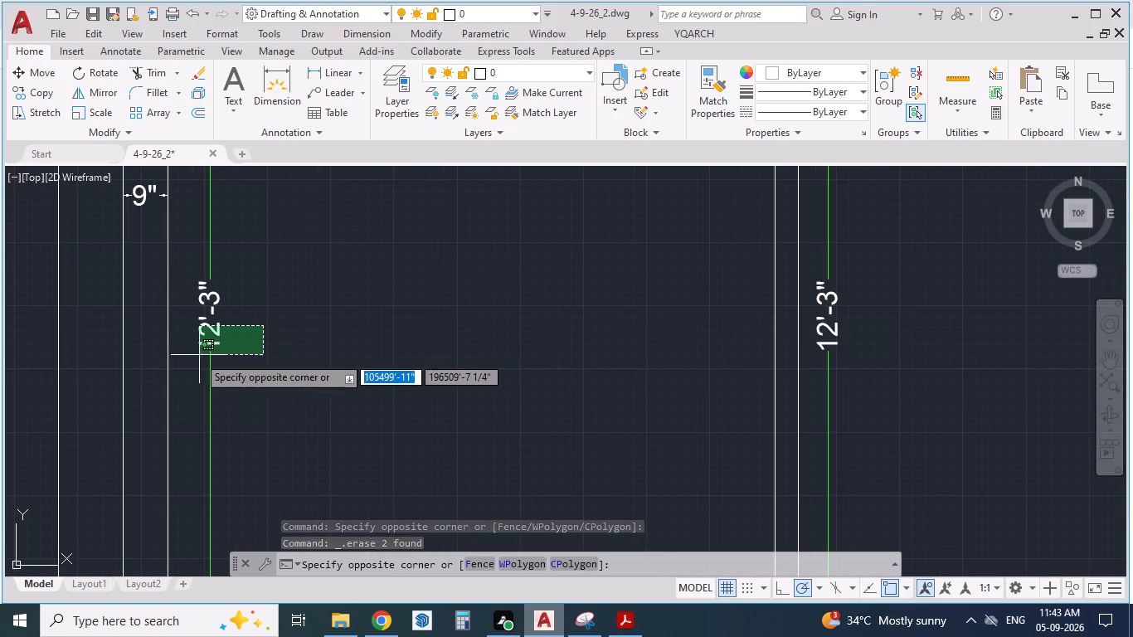
pyautogui.click(197, 357)
pyautogui.press('Delete')
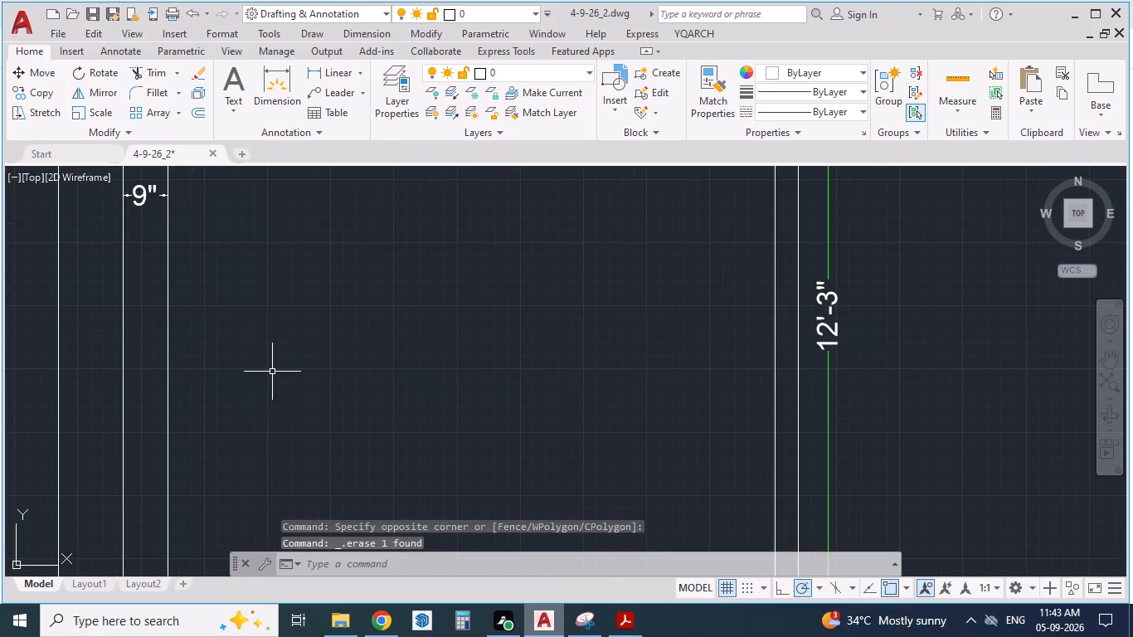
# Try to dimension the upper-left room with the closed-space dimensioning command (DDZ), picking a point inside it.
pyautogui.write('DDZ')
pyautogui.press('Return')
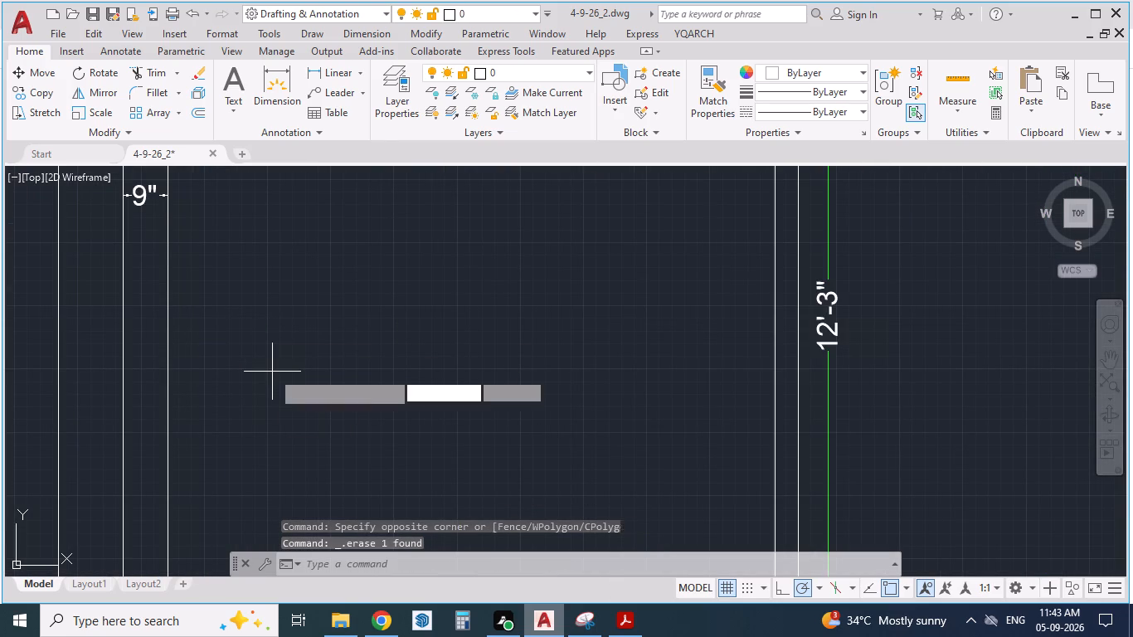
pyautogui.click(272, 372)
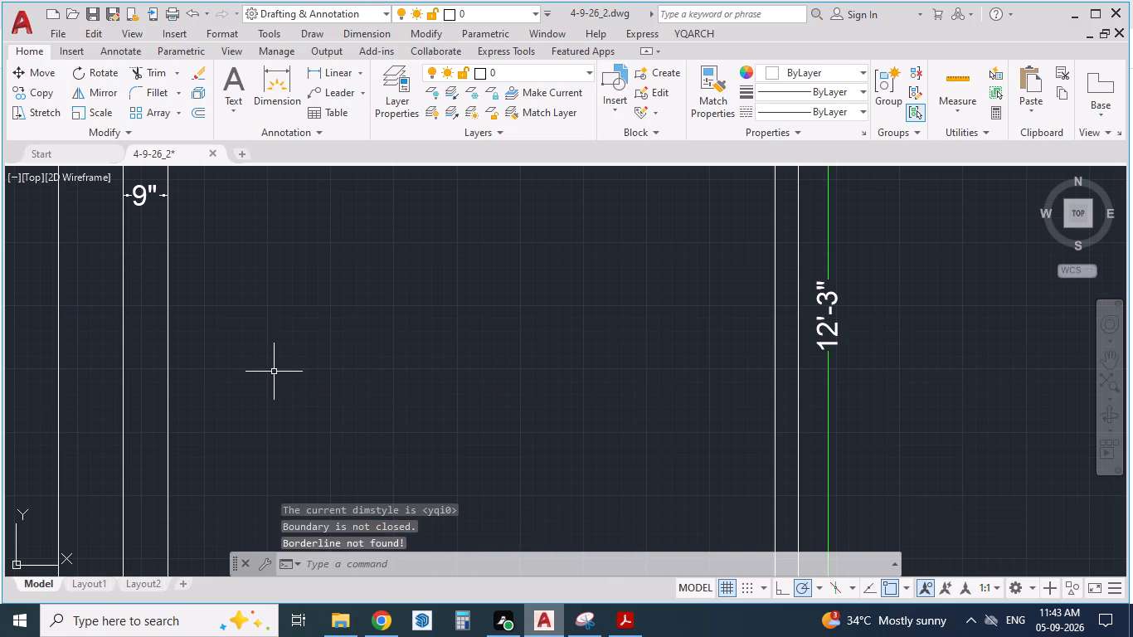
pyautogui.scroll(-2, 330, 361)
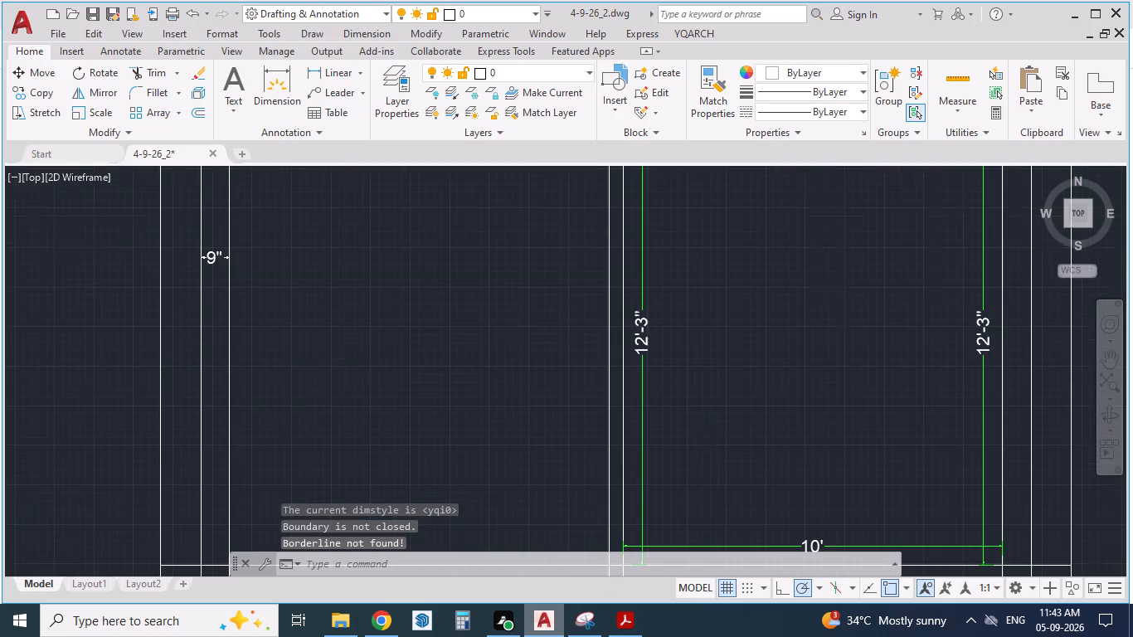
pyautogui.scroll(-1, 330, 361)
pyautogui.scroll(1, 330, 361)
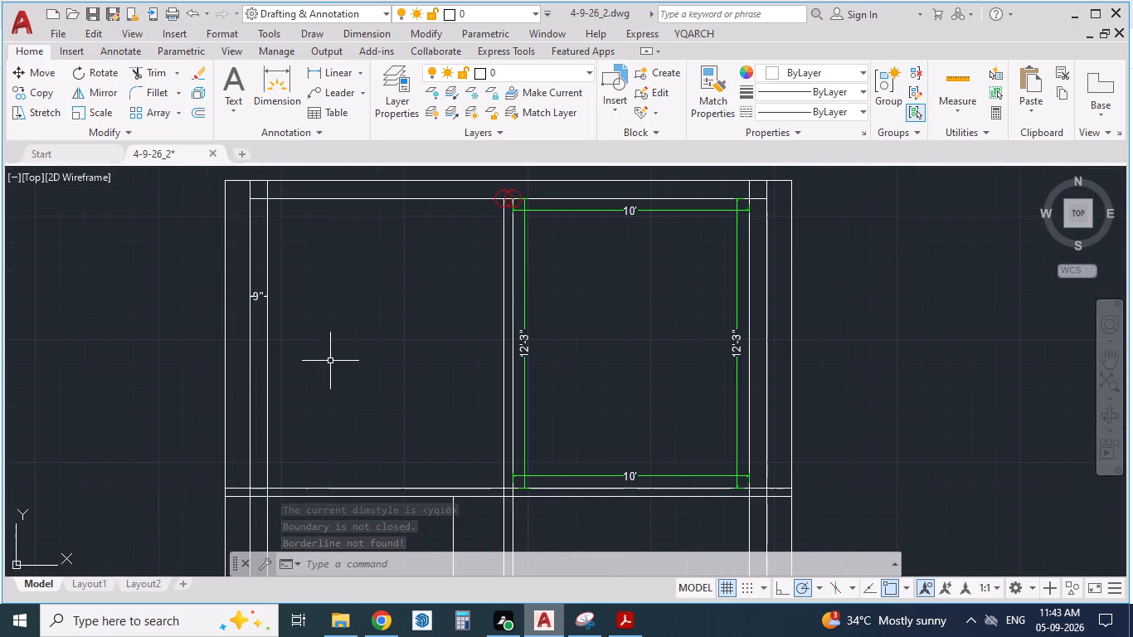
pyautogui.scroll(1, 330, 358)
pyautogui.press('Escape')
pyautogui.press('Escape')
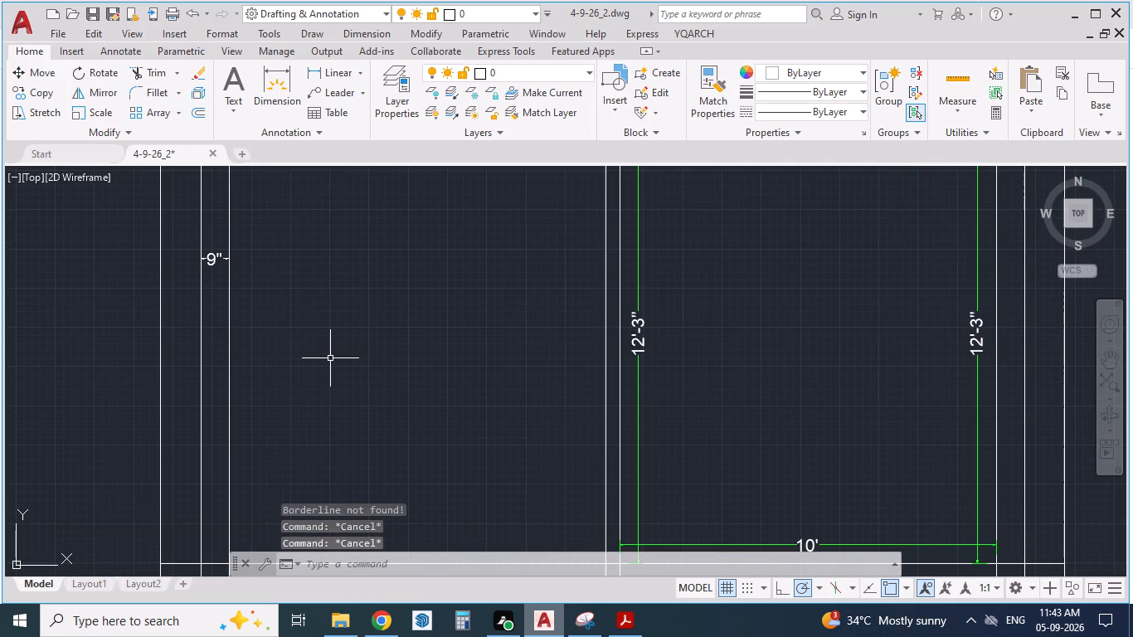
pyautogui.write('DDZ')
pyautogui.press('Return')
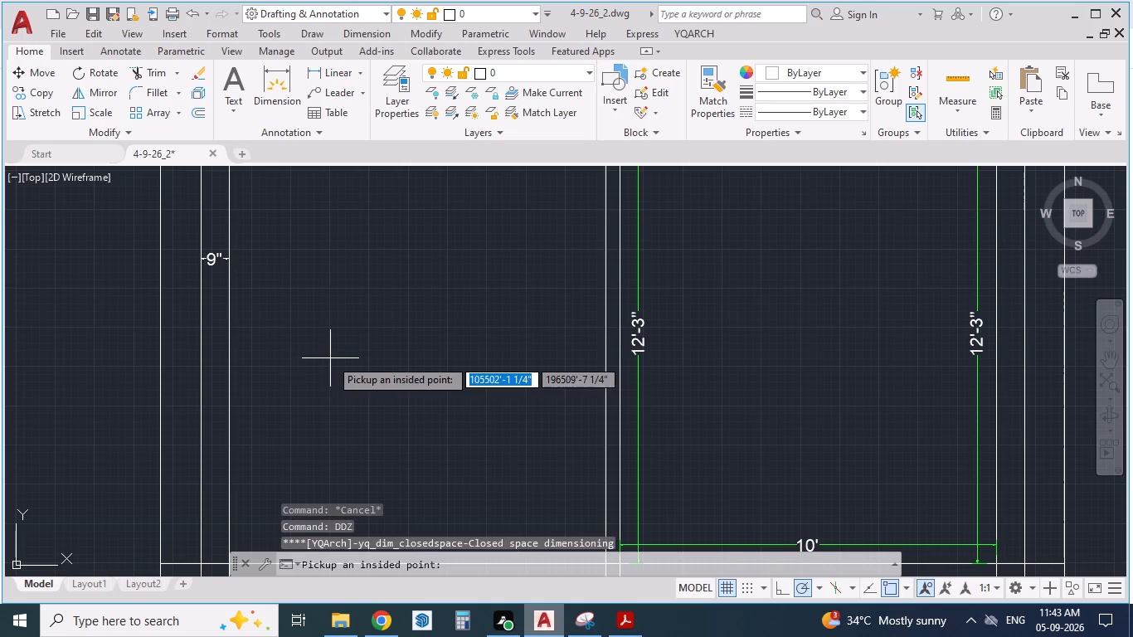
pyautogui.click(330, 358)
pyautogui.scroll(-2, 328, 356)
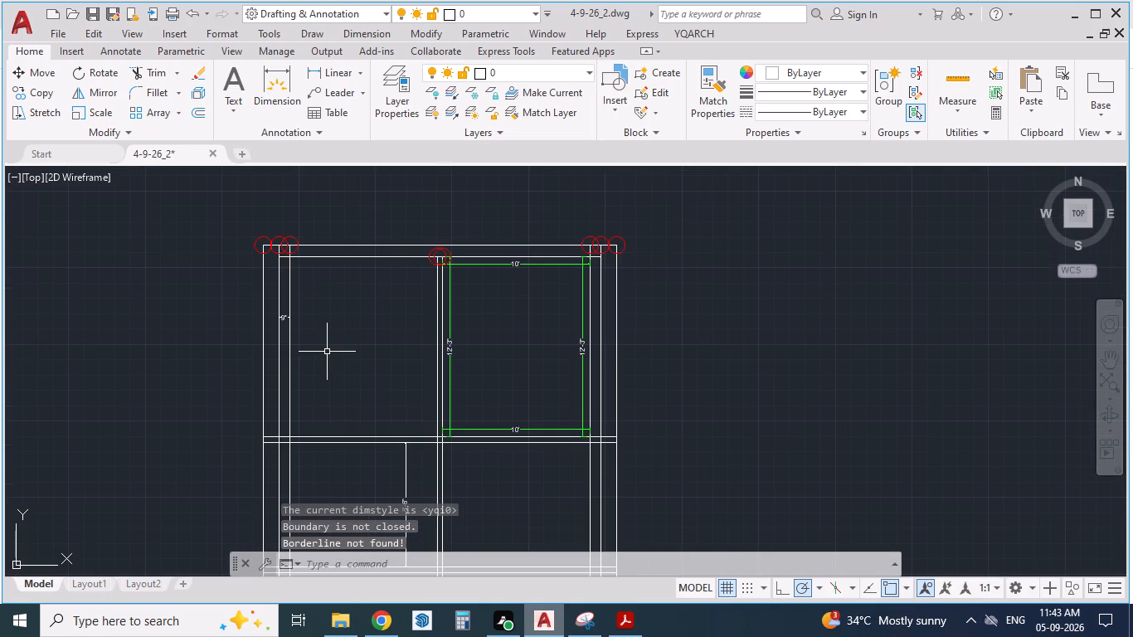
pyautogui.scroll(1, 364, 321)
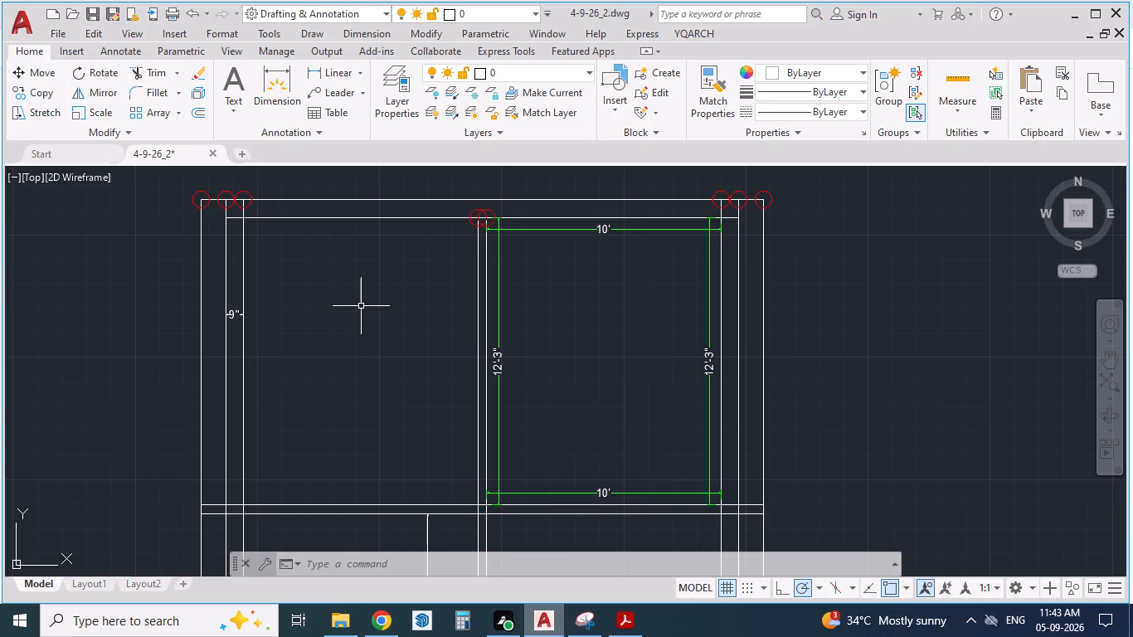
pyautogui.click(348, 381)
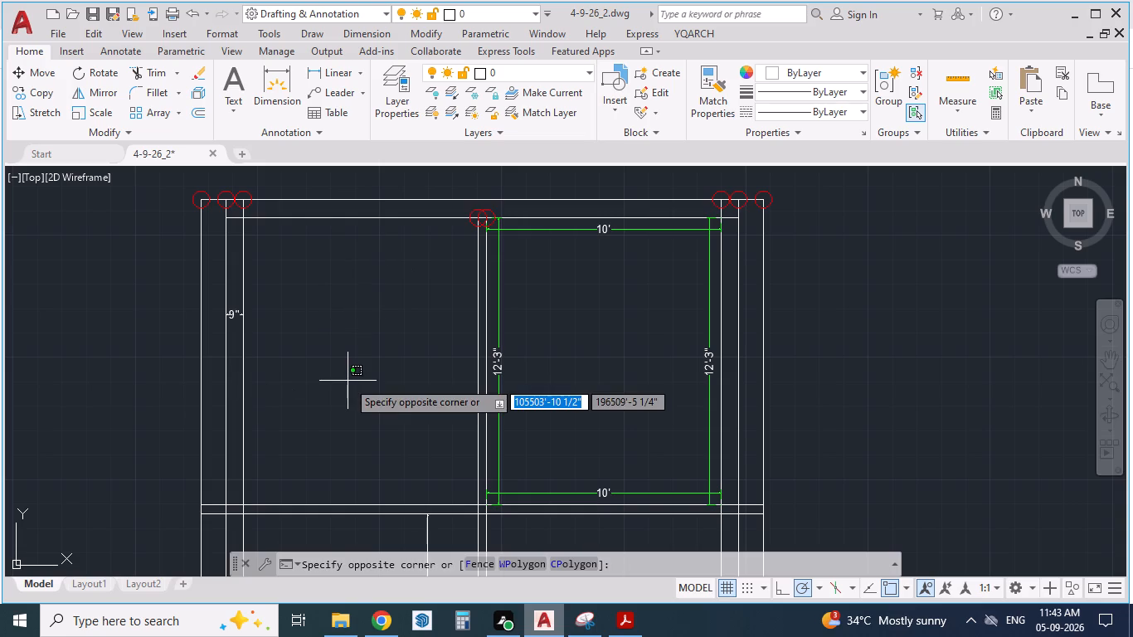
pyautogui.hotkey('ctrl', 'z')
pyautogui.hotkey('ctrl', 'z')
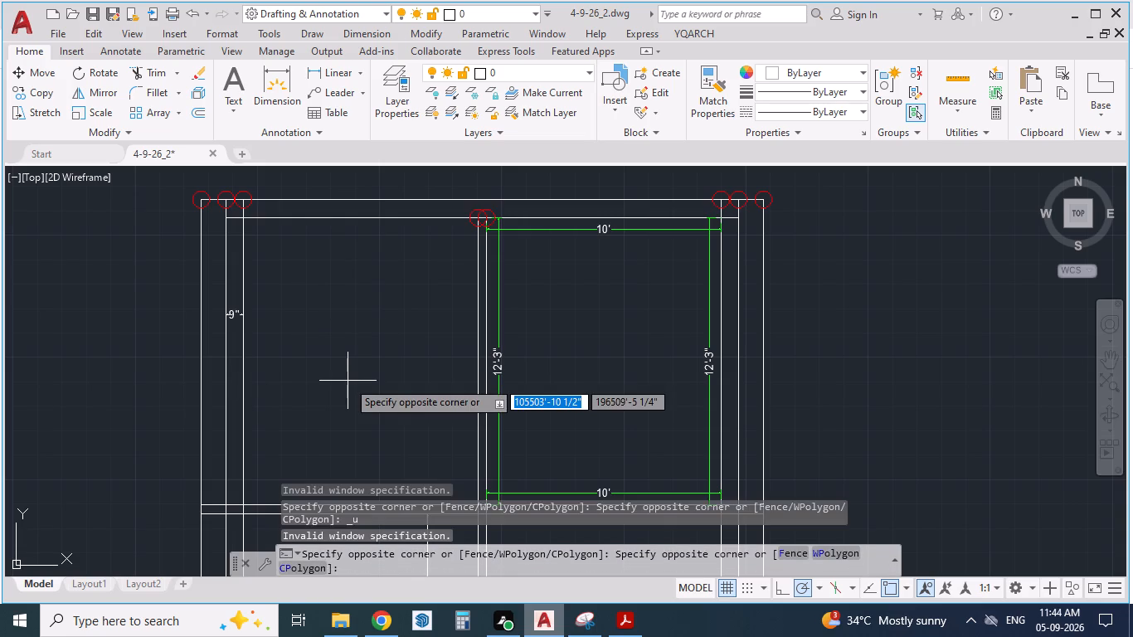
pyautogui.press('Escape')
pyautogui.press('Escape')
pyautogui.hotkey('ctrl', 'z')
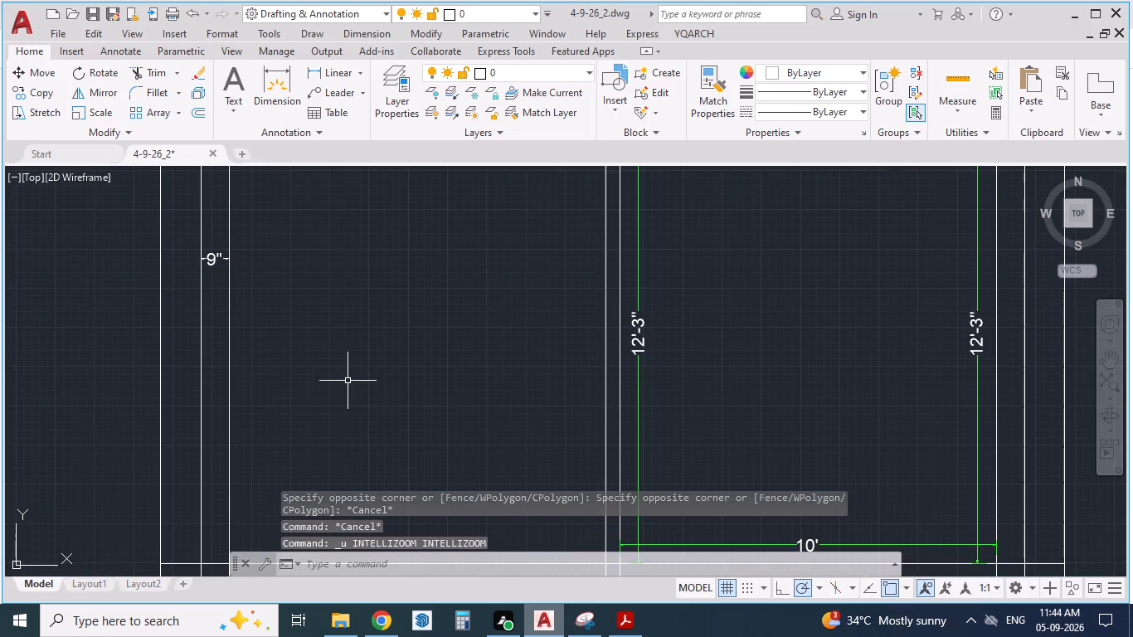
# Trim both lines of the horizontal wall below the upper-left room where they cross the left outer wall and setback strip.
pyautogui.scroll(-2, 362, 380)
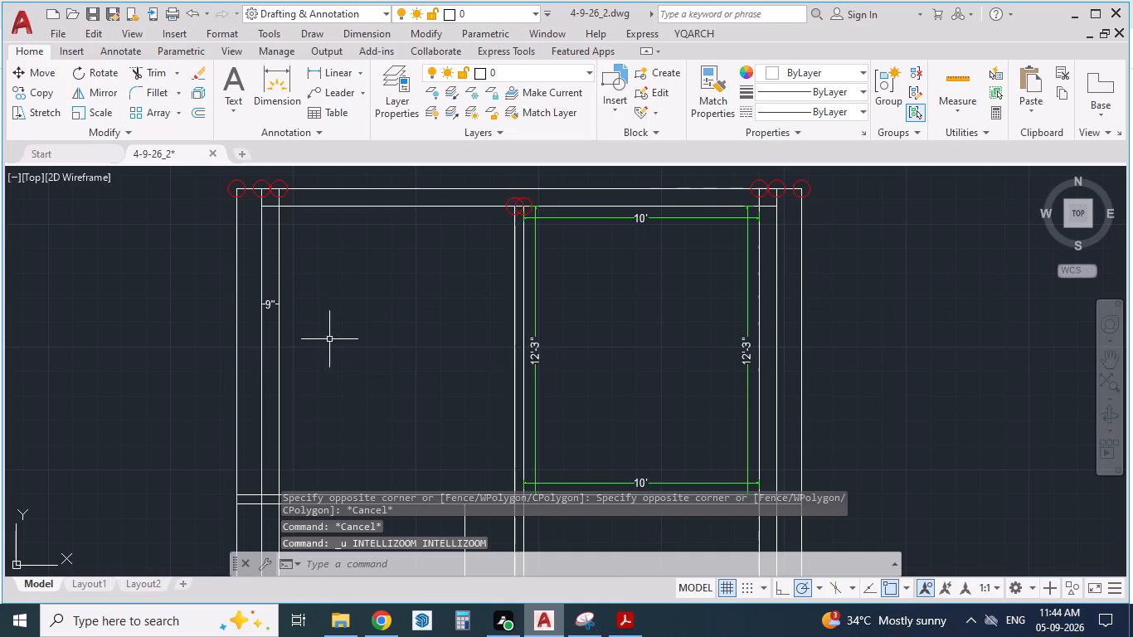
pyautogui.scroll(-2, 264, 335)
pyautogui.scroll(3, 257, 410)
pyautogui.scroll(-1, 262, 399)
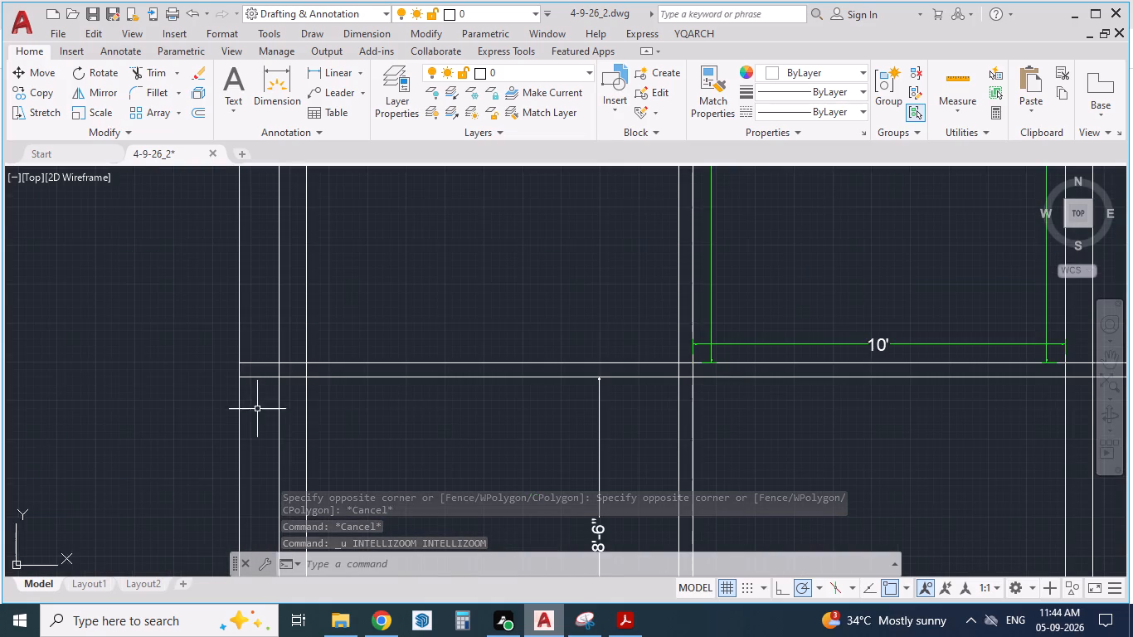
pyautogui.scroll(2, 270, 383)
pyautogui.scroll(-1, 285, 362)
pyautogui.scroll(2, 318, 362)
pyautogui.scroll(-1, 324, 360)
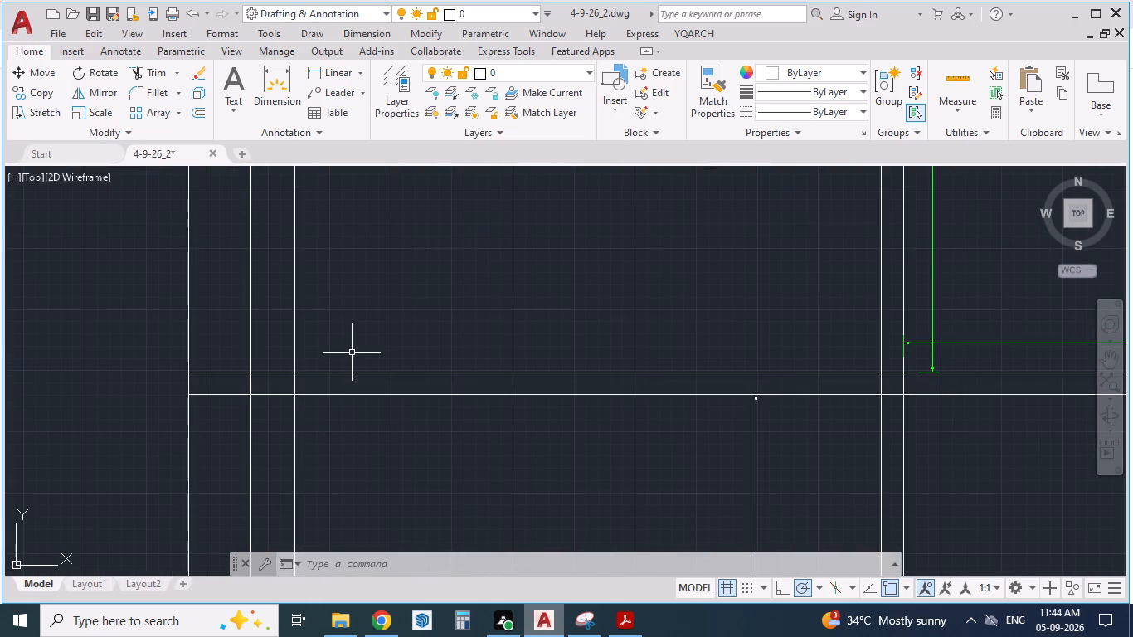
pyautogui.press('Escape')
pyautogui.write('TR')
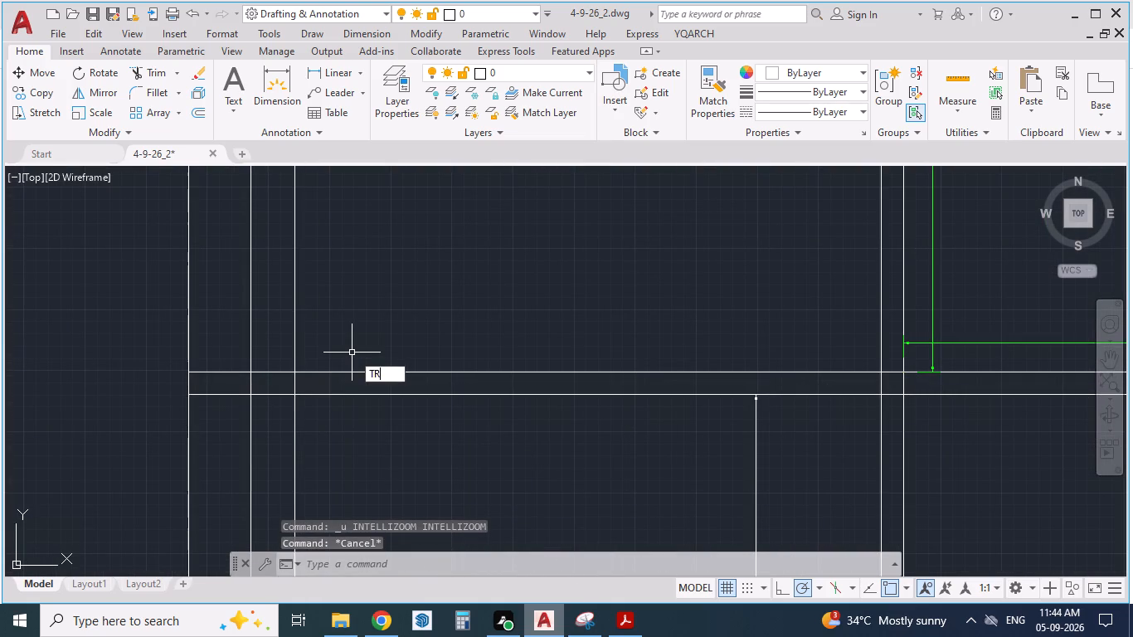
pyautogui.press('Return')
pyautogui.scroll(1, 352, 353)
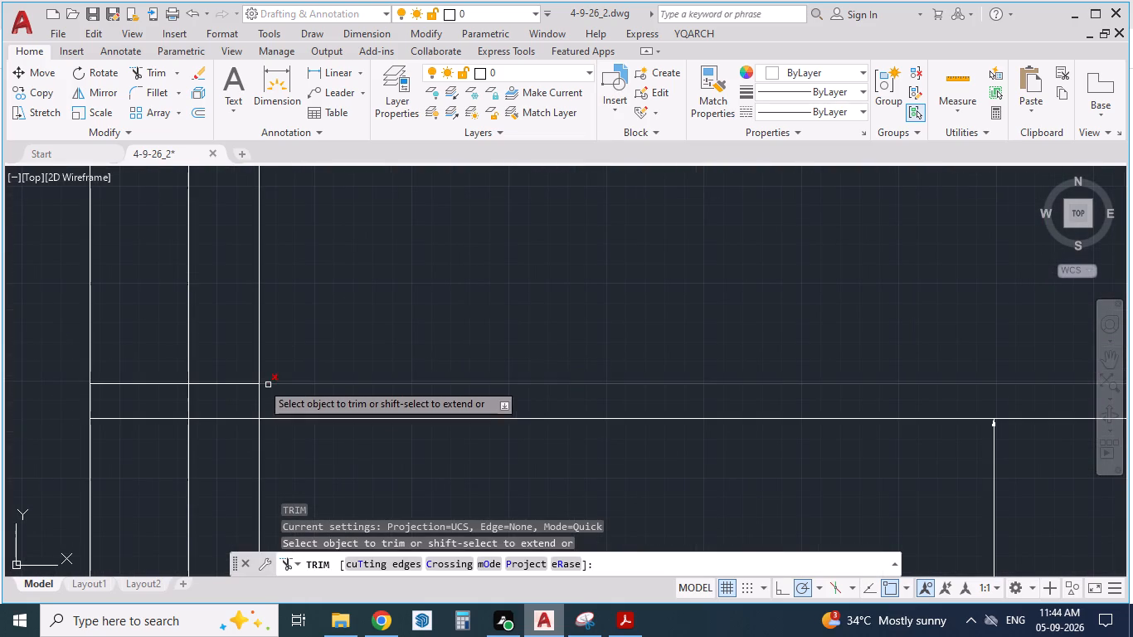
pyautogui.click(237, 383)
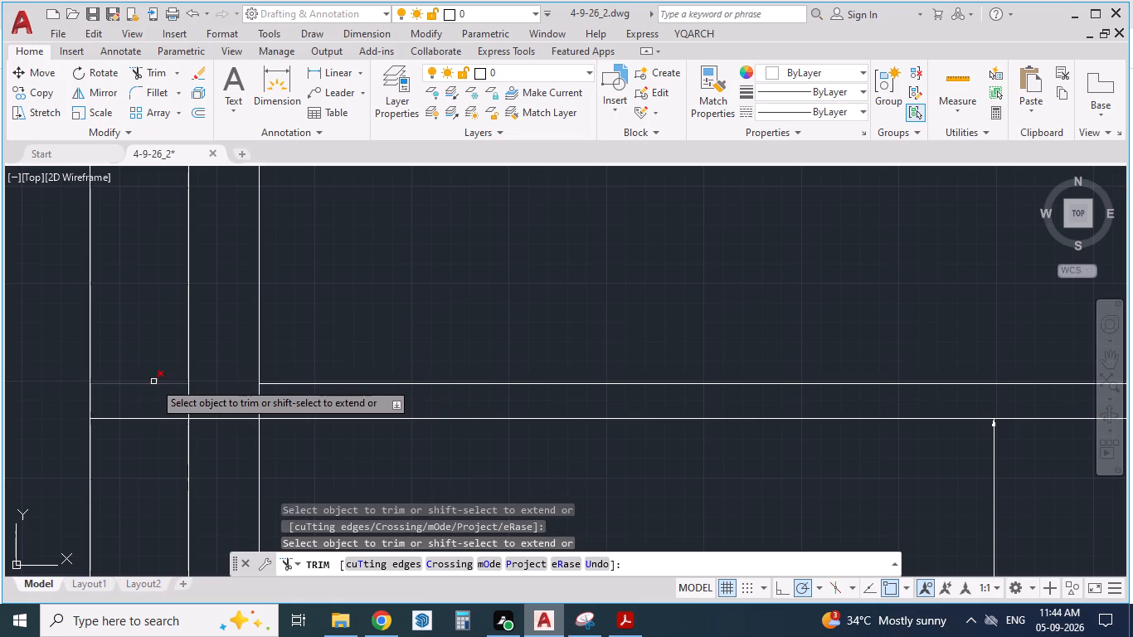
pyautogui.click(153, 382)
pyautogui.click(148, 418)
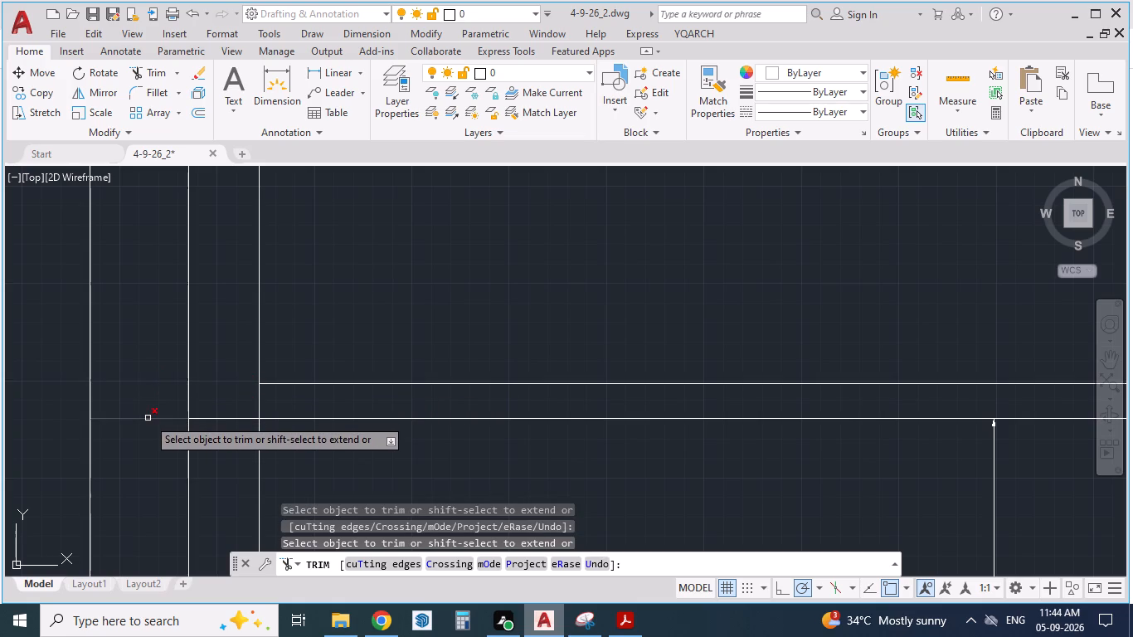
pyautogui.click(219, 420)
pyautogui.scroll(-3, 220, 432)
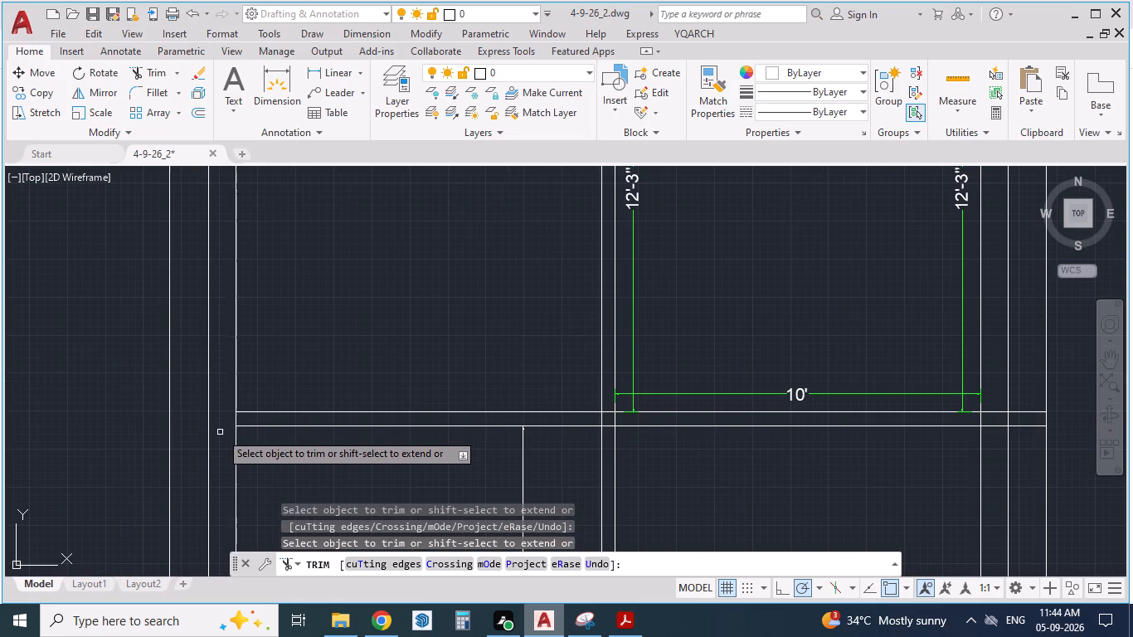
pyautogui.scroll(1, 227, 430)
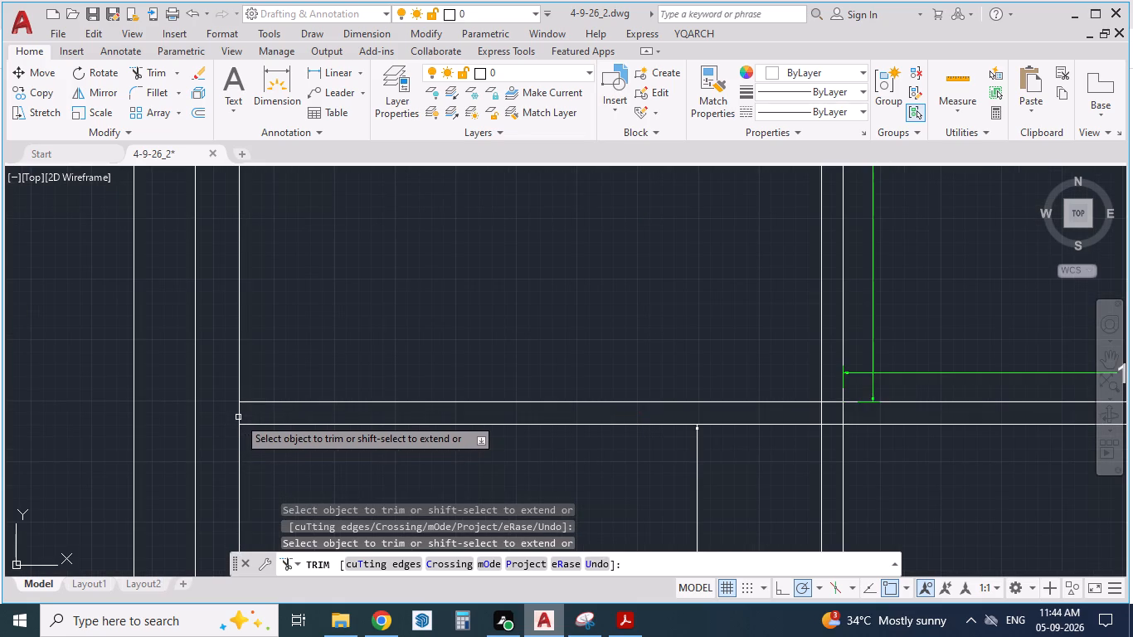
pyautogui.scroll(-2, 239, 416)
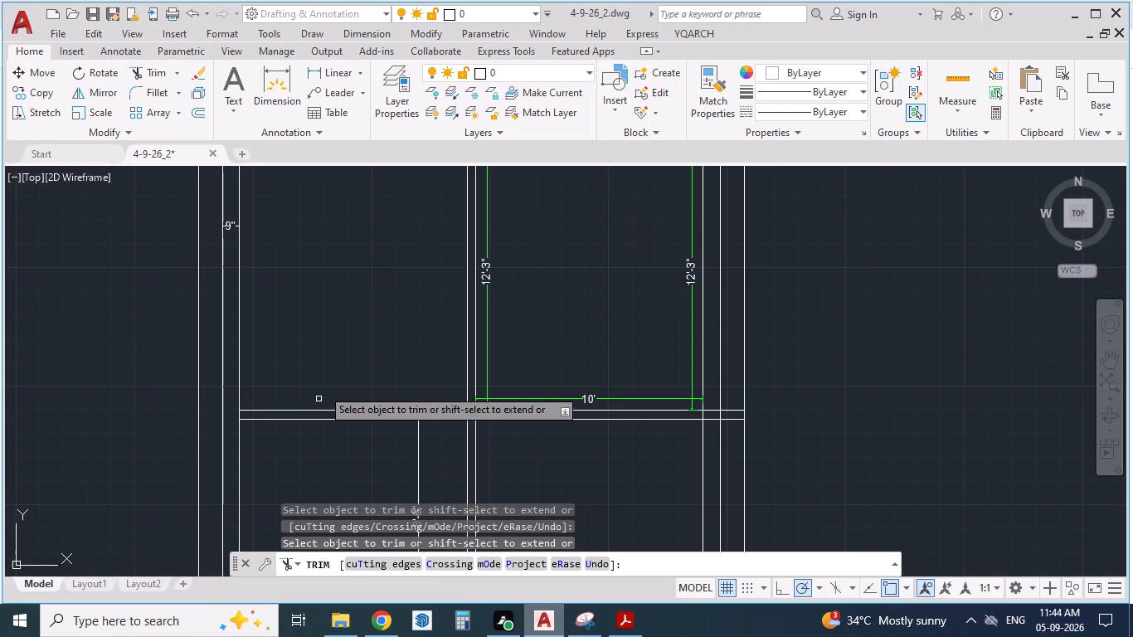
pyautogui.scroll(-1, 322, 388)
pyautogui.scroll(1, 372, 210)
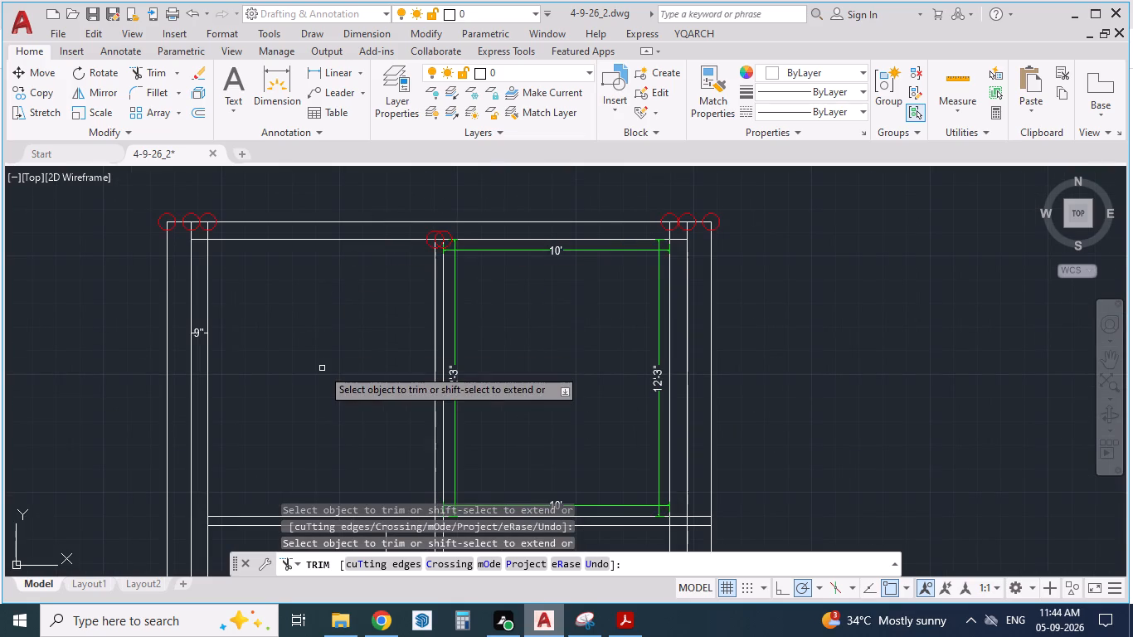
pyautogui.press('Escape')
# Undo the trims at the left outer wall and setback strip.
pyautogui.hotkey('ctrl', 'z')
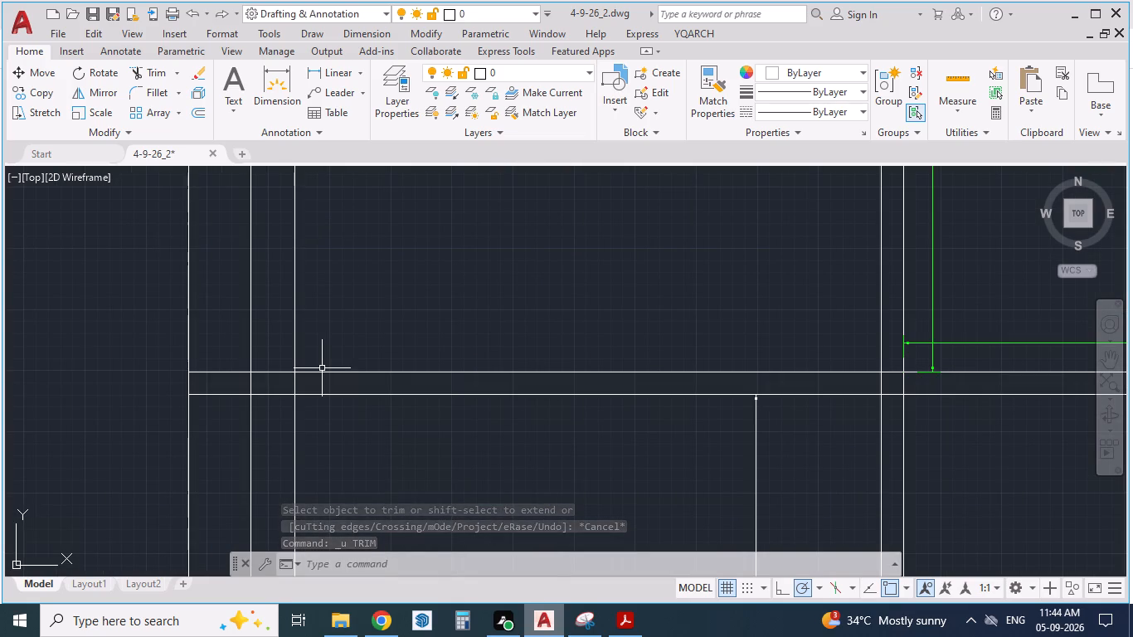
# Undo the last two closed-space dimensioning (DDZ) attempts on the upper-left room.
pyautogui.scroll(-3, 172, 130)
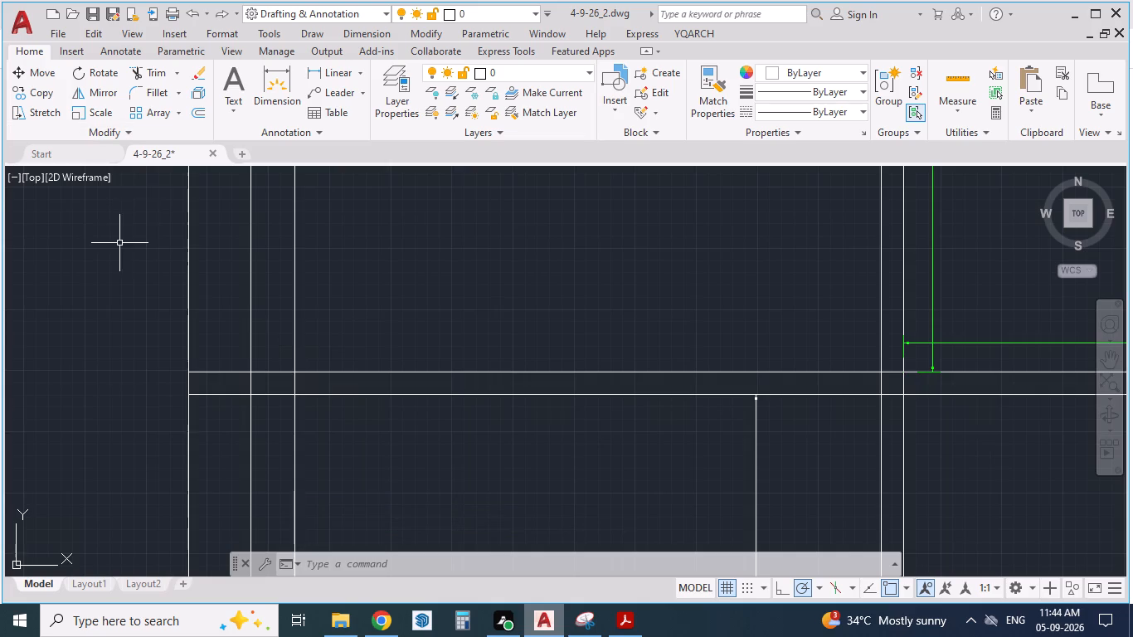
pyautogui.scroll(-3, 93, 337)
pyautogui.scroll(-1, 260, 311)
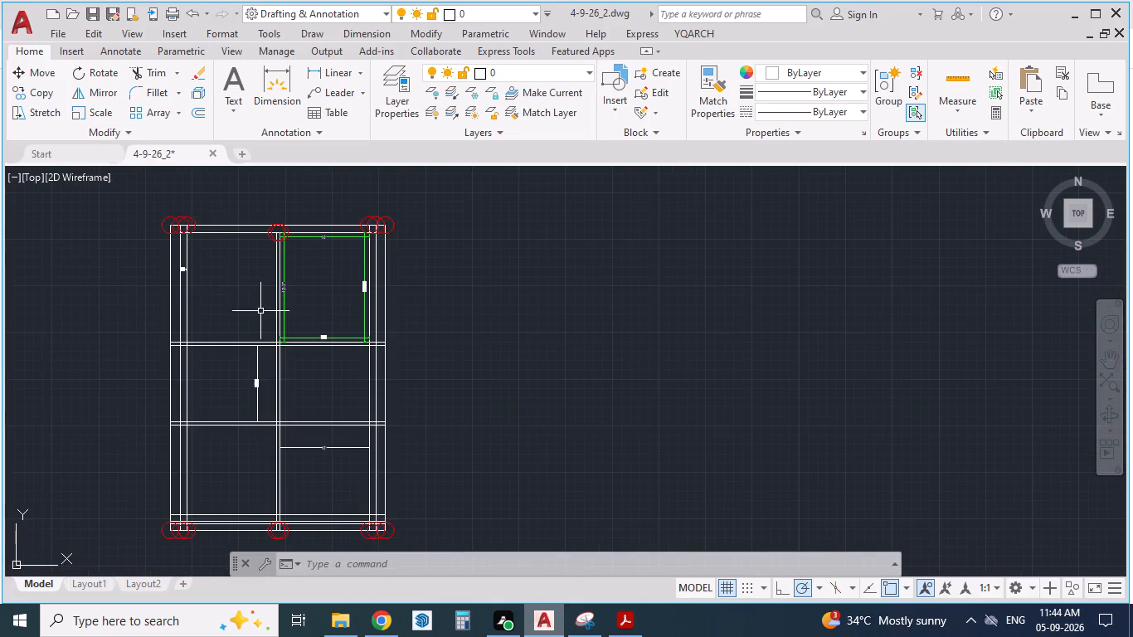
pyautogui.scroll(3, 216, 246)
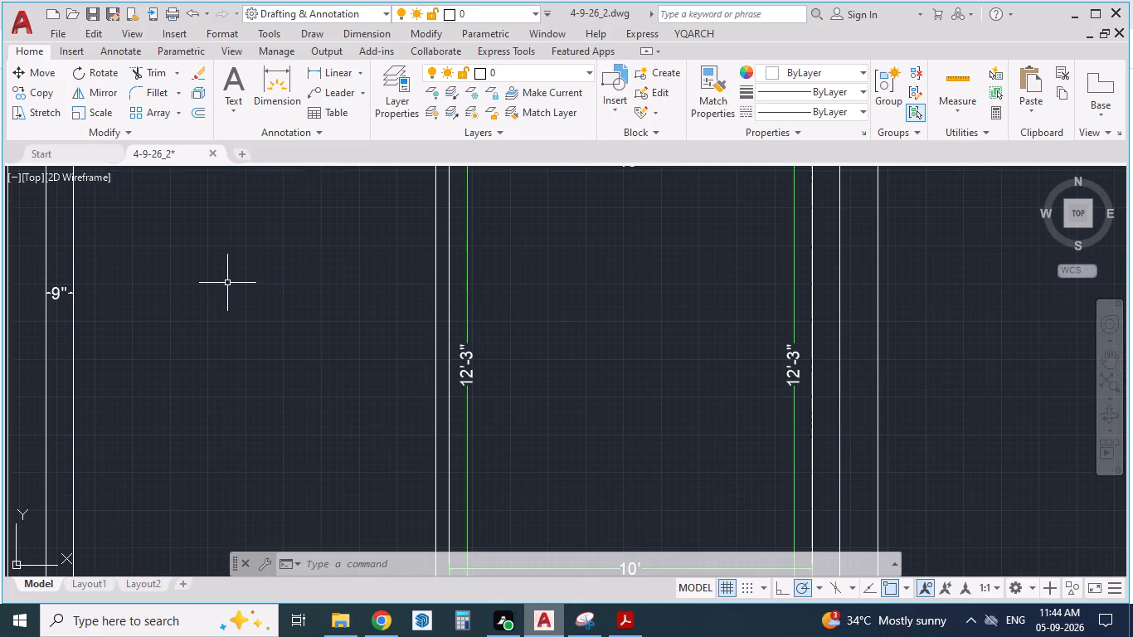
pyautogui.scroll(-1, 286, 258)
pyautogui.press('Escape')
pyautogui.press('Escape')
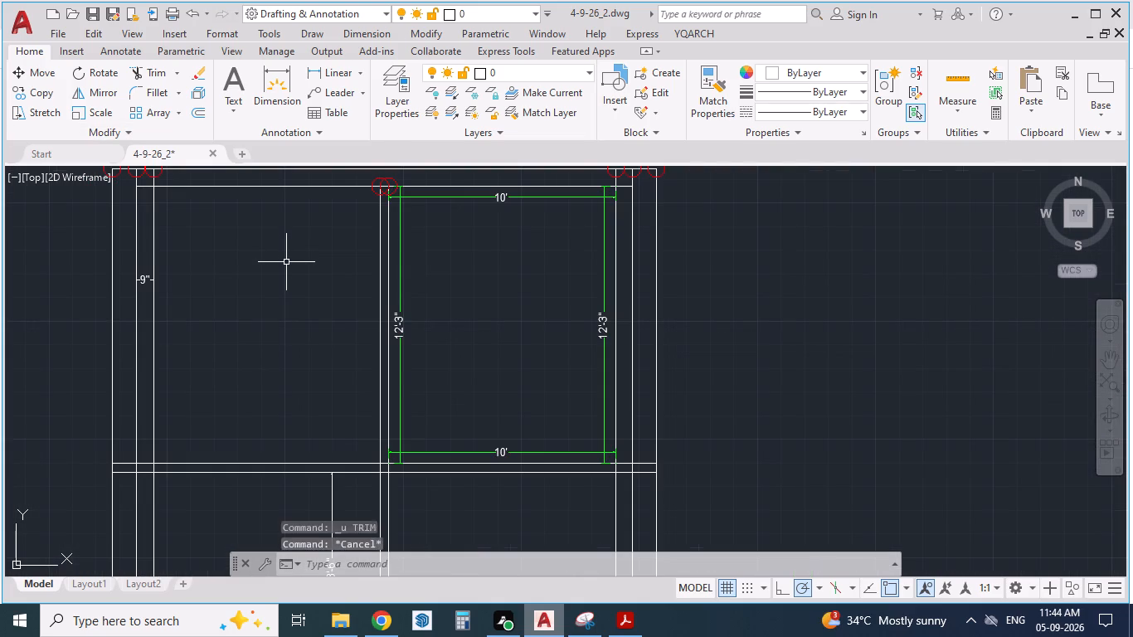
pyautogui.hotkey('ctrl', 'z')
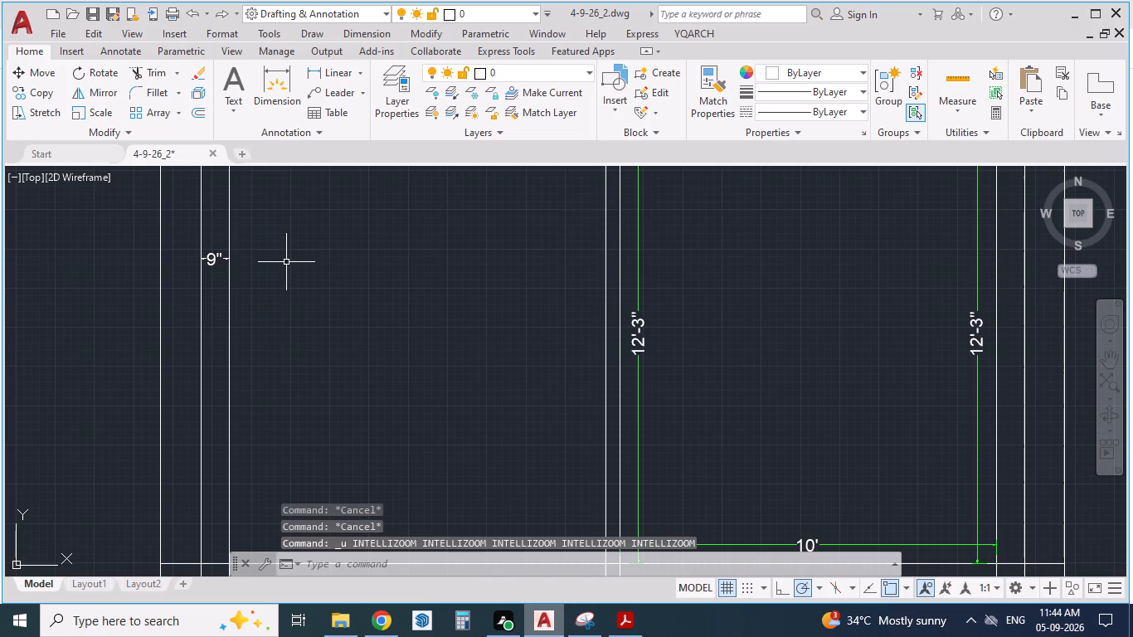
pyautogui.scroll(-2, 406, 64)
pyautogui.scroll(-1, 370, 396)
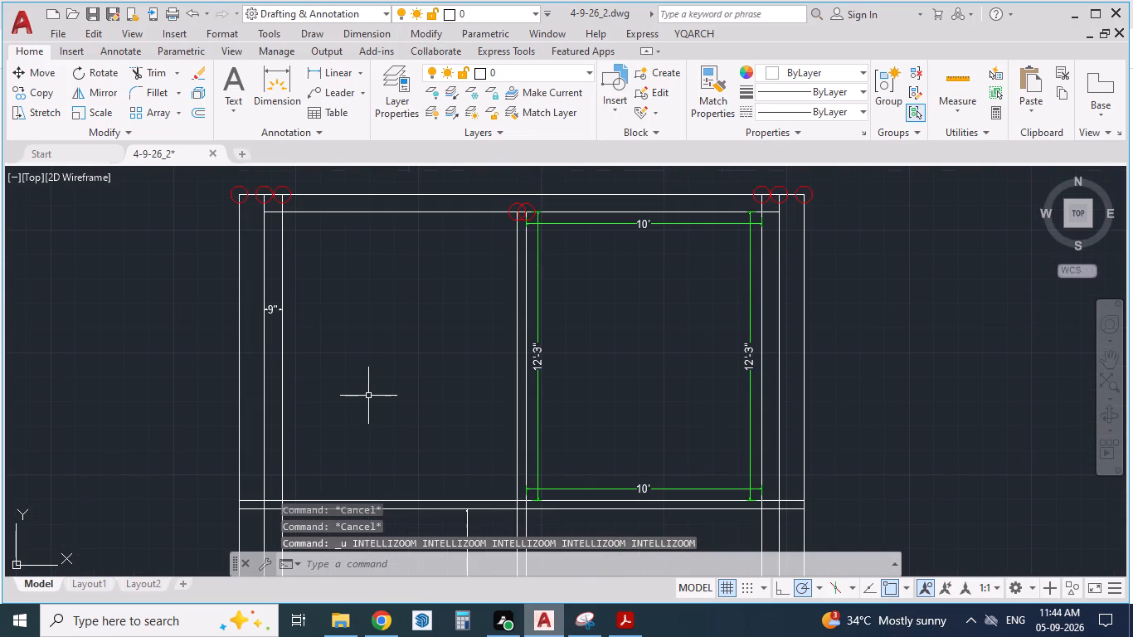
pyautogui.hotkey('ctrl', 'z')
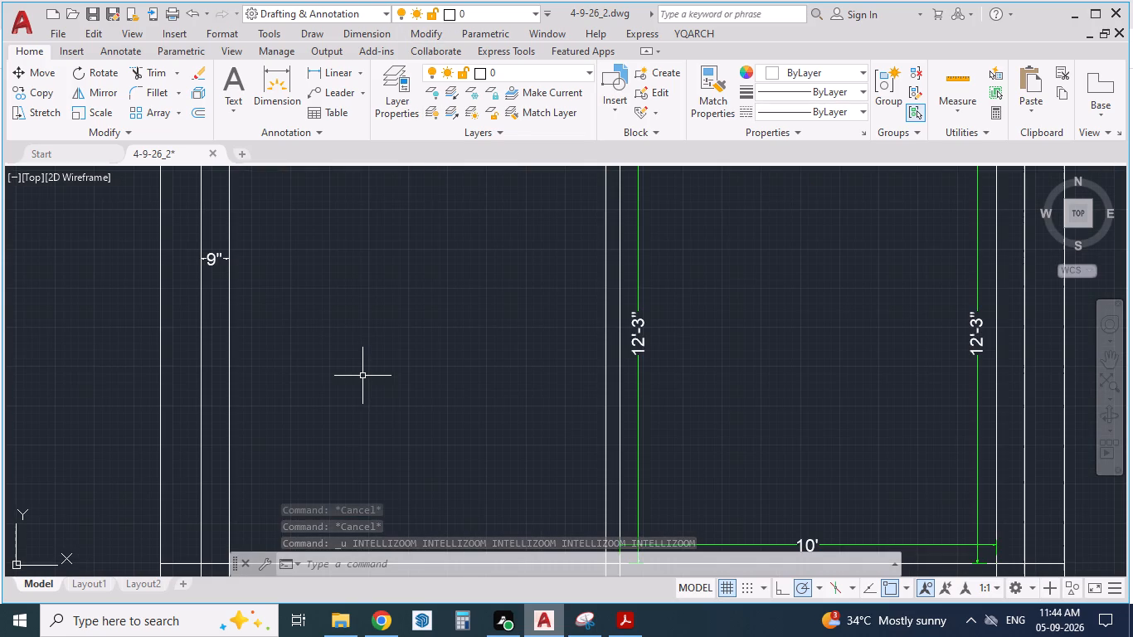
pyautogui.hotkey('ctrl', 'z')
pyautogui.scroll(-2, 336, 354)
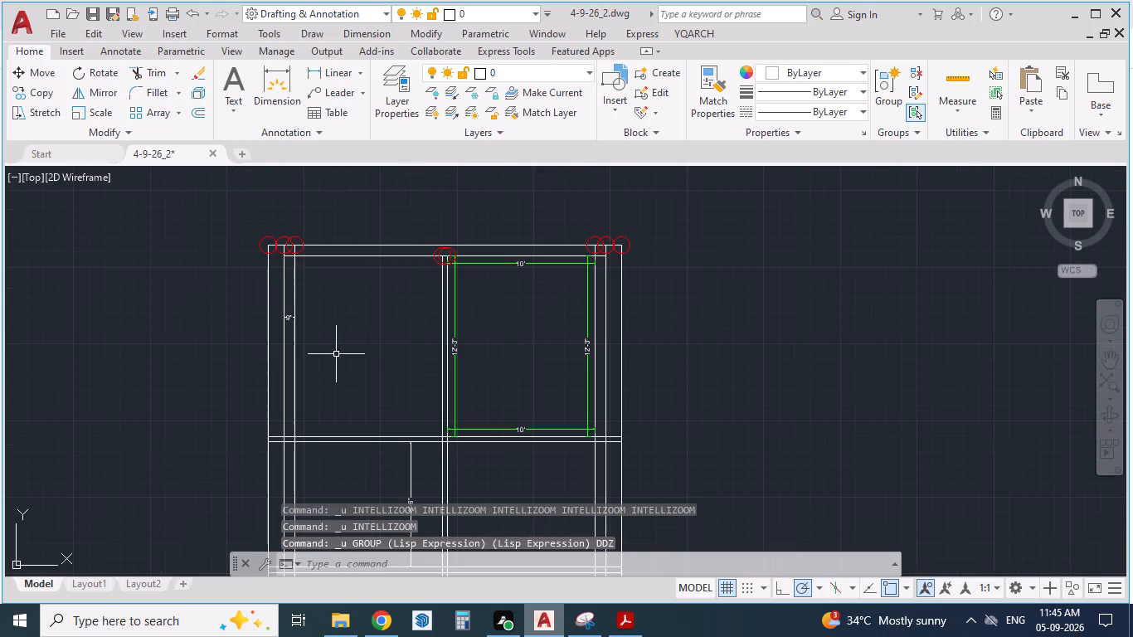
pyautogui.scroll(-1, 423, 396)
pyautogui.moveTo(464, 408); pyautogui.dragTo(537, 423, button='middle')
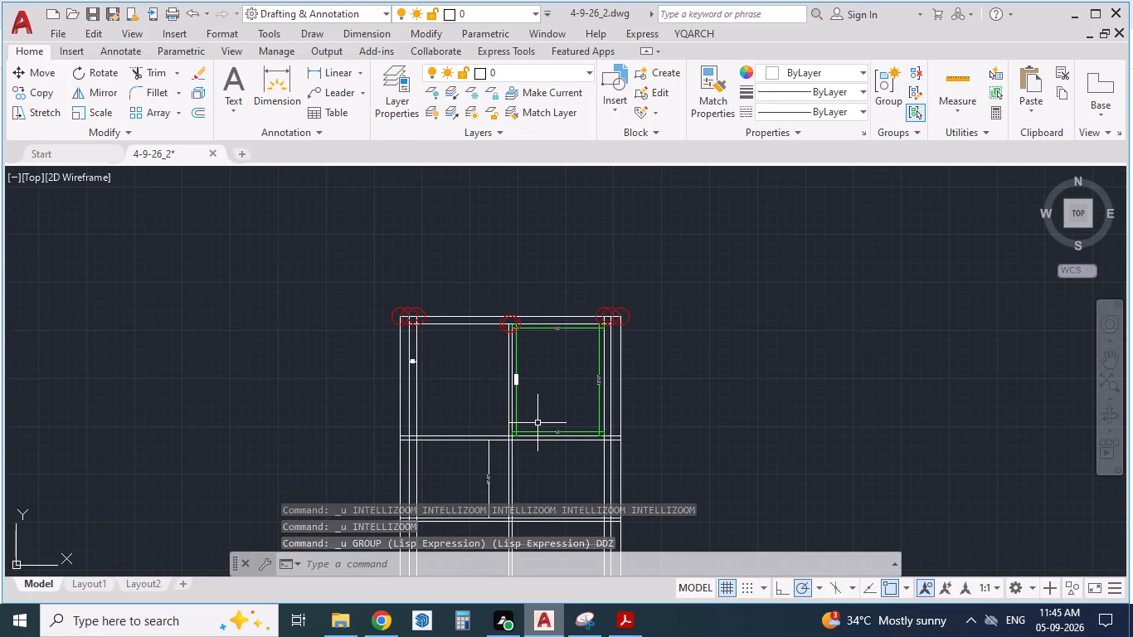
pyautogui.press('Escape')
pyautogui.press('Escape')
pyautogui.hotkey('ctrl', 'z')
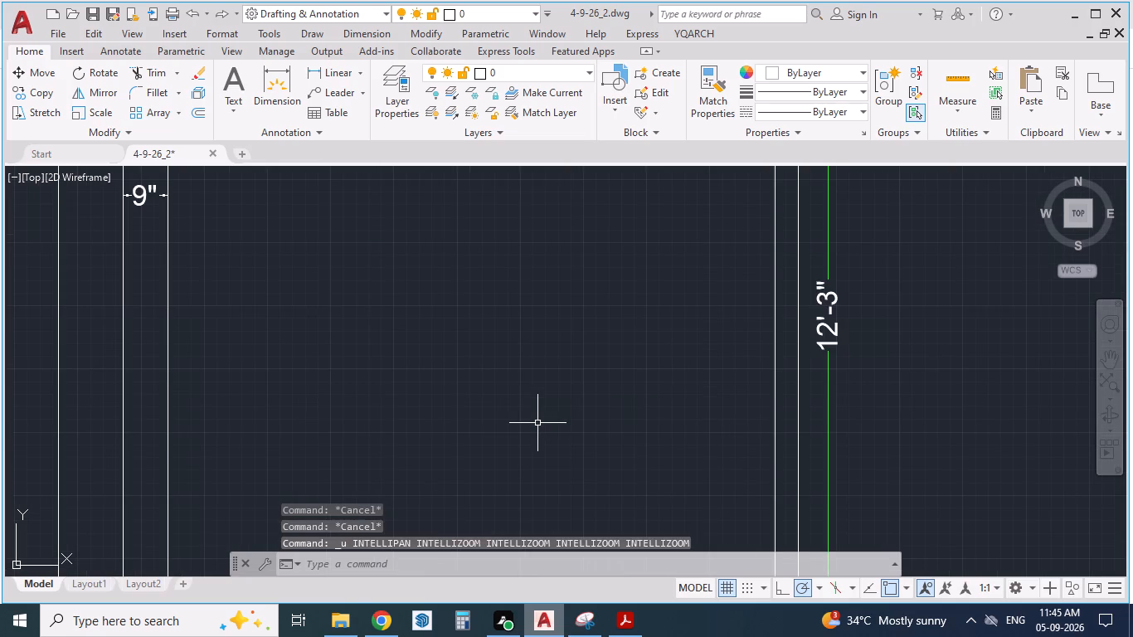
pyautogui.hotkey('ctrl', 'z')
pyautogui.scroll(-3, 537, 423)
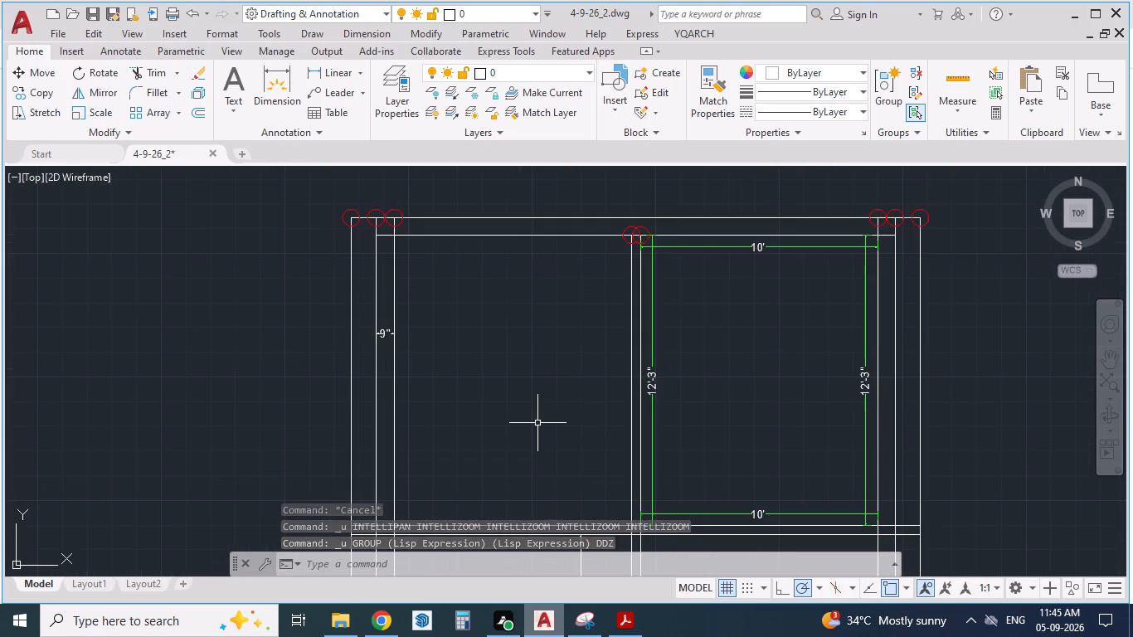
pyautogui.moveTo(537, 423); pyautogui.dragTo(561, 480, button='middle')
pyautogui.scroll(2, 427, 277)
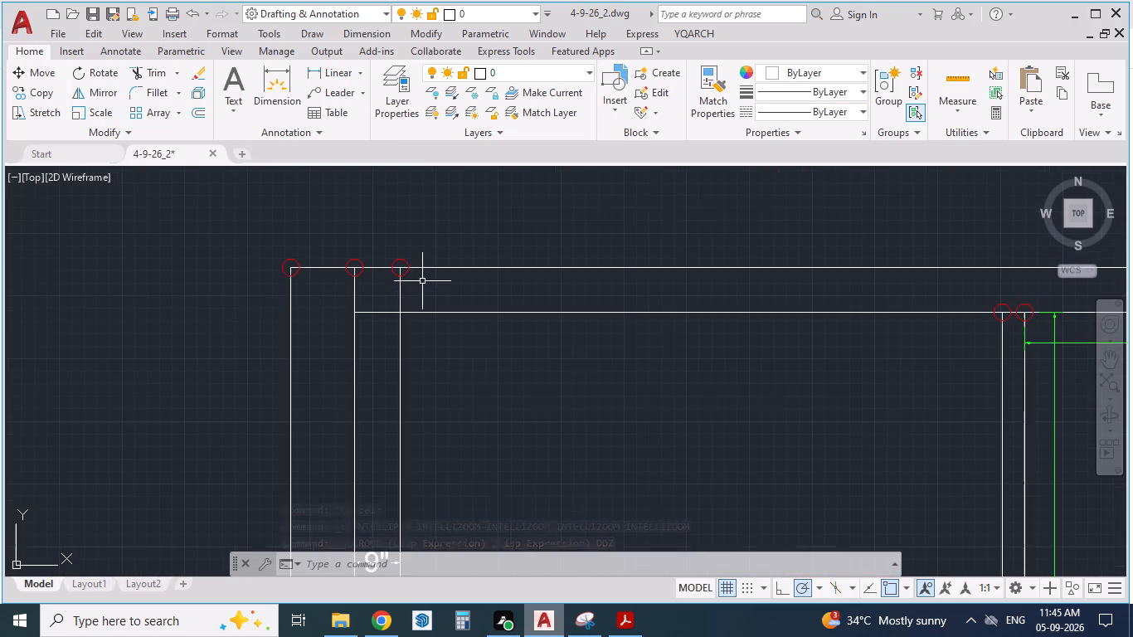
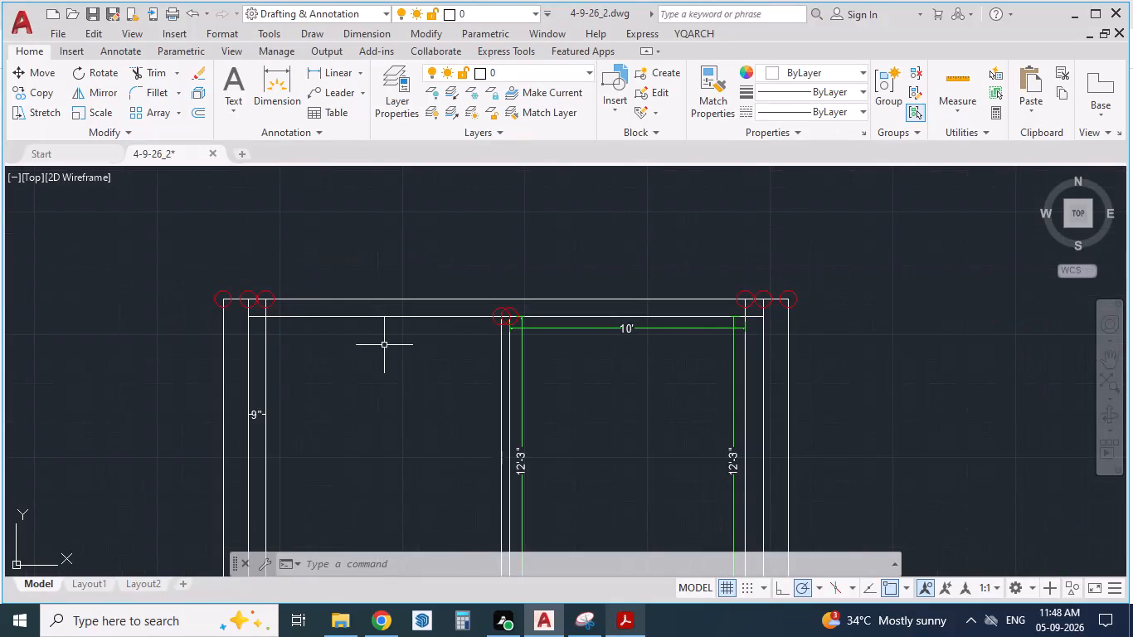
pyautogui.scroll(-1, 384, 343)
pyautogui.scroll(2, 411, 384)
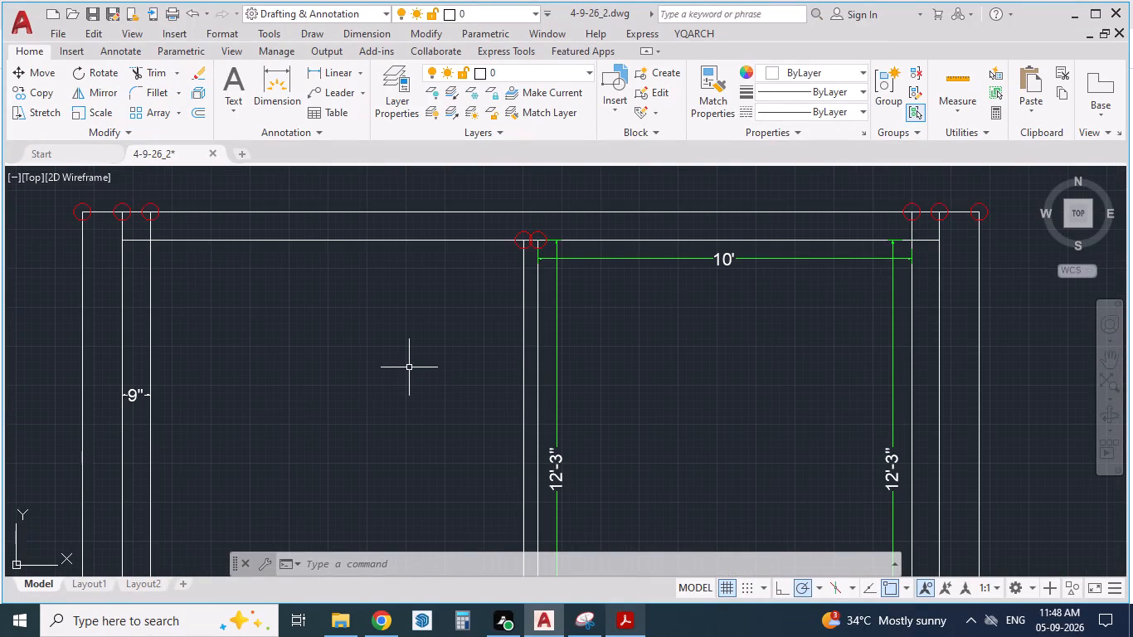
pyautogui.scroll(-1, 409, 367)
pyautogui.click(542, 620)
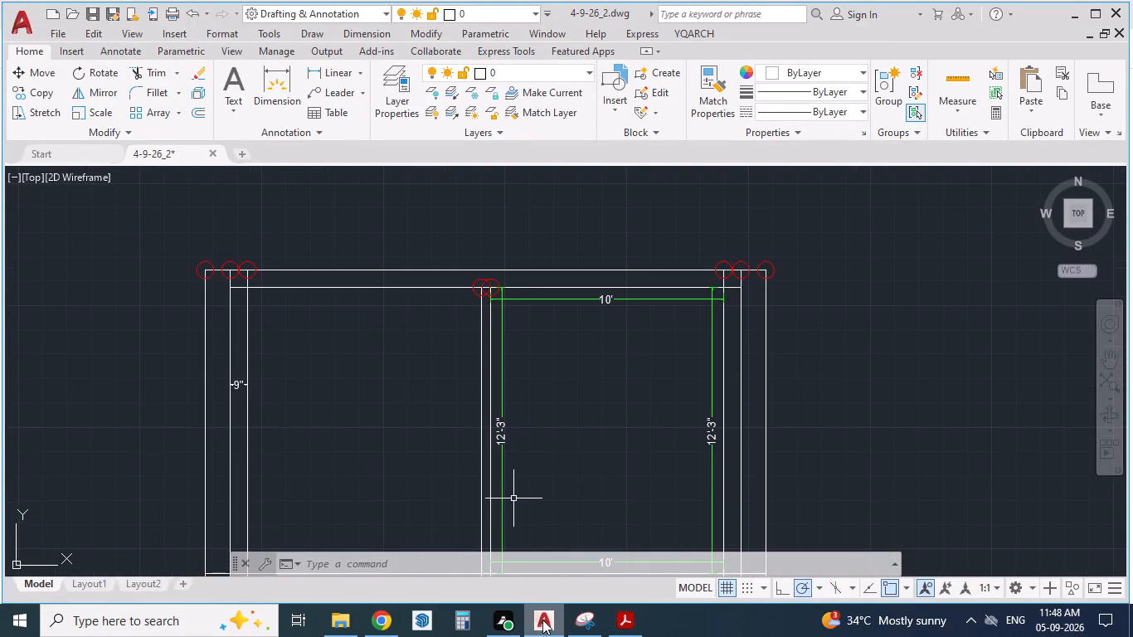
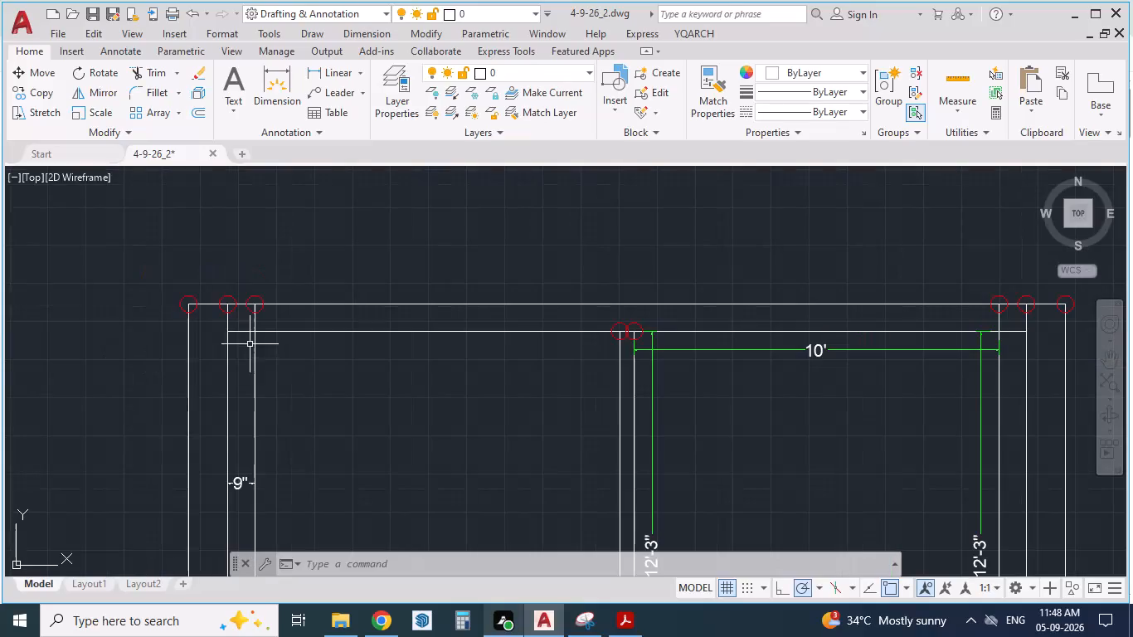
# Undo the last operations back through the erase of the top-left room's vertical 12'-3" dimension.
pyautogui.press('Escape')
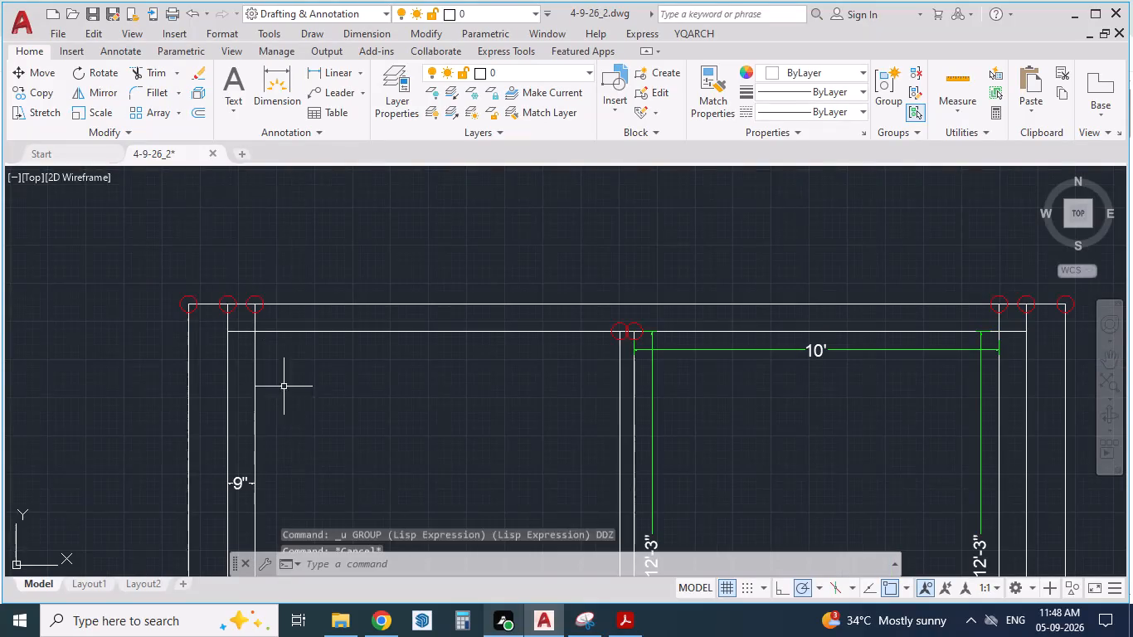
pyautogui.press('Escape')
pyautogui.hotkey('ctrl', 'z')
pyautogui.scroll(-3, 289, 357)
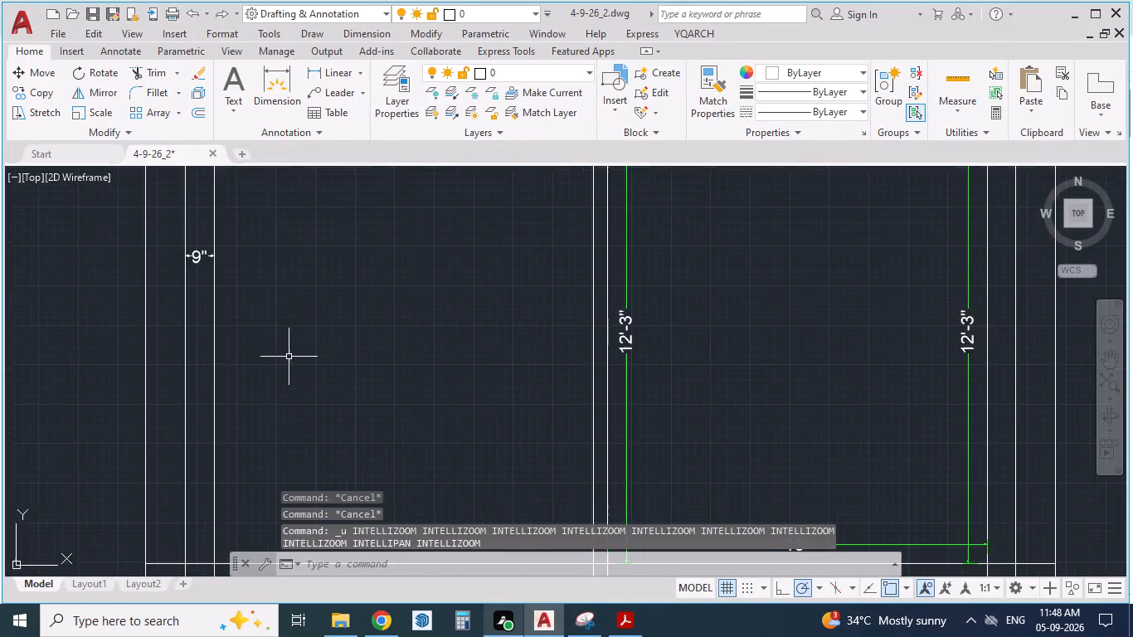
pyautogui.scroll(-2, 289, 357)
pyautogui.hotkey('ctrl', 'z')
pyautogui.hotkey('ctrl', 'z')
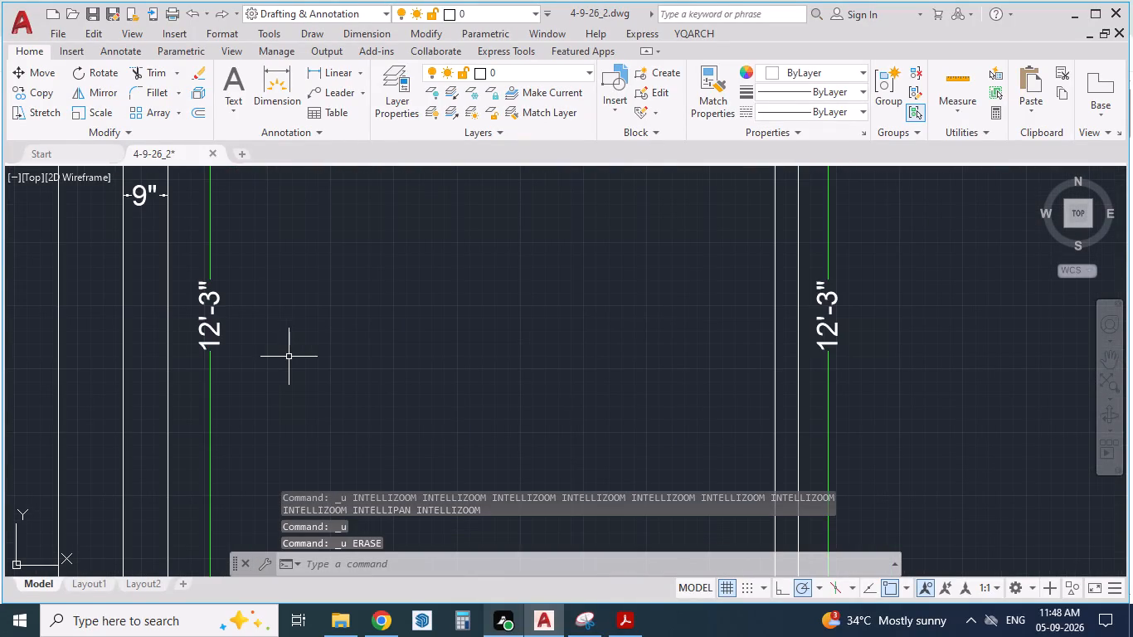
pyautogui.scroll(-3, 289, 357)
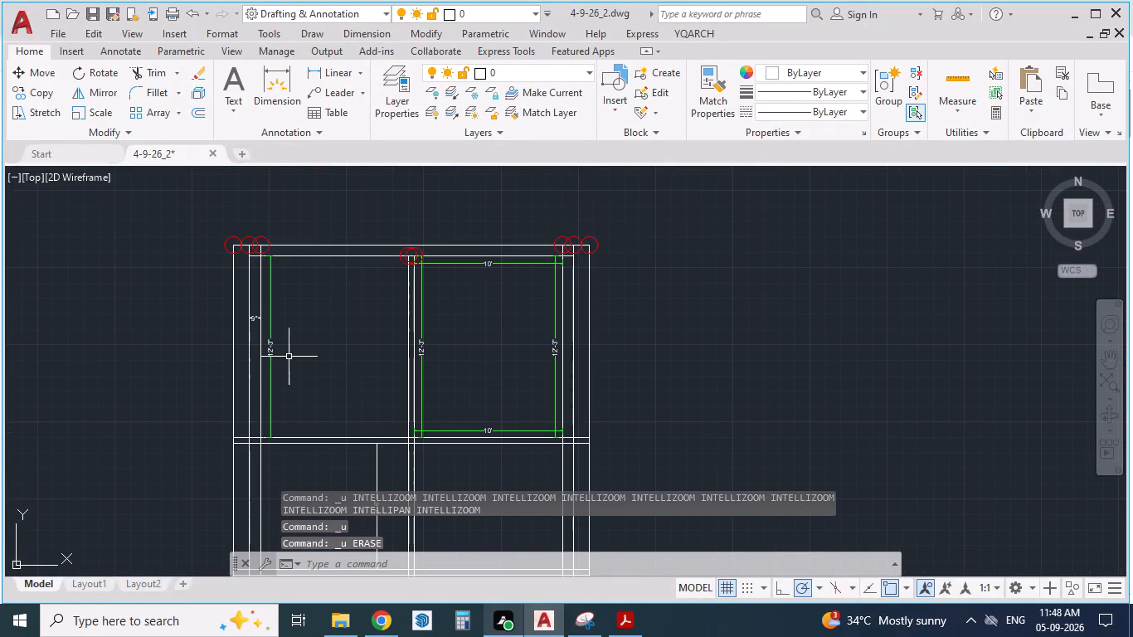
pyautogui.hotkey('ctrl', 'z')
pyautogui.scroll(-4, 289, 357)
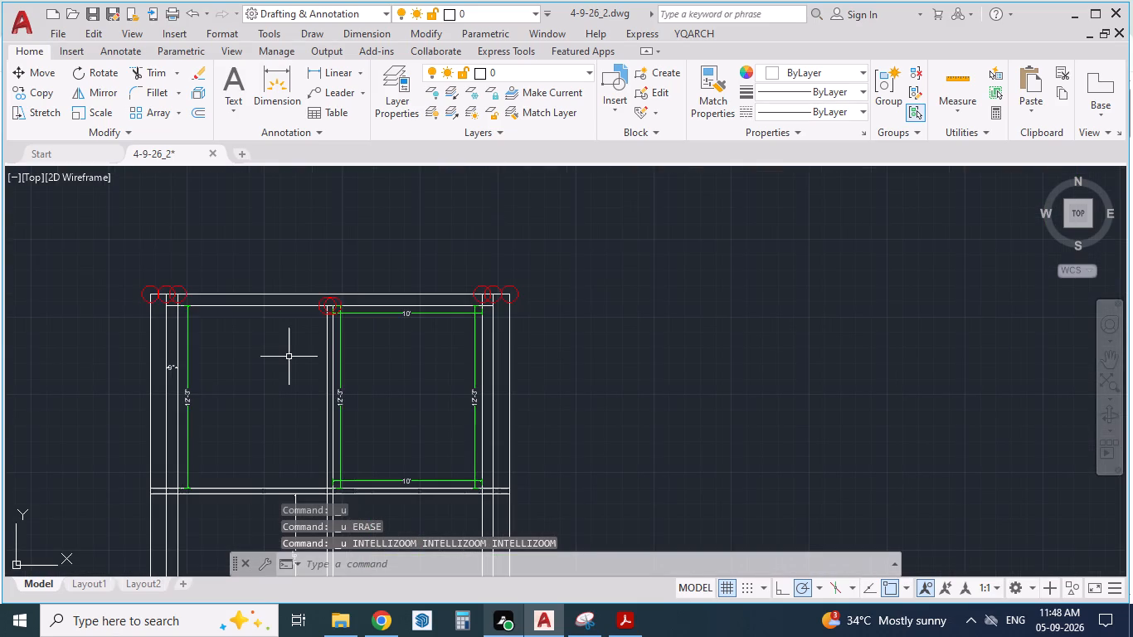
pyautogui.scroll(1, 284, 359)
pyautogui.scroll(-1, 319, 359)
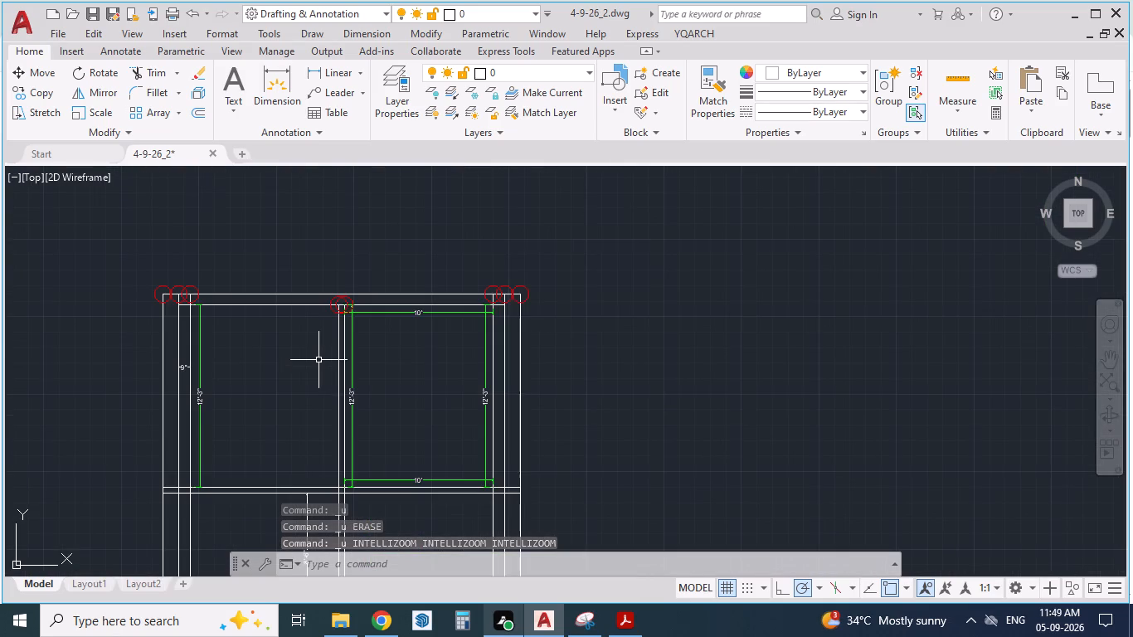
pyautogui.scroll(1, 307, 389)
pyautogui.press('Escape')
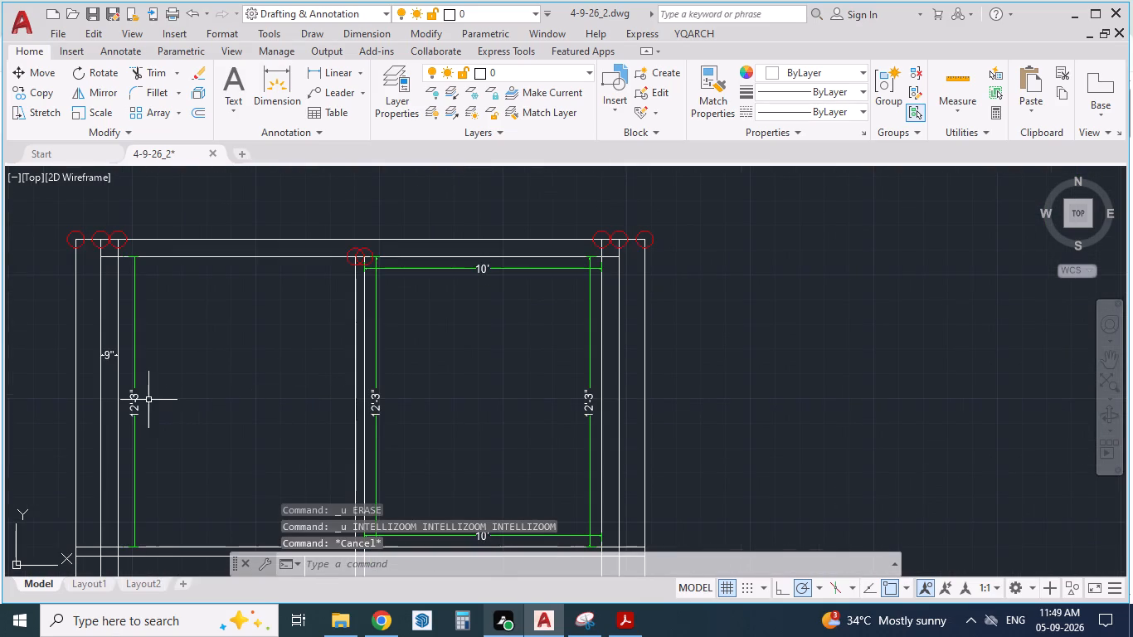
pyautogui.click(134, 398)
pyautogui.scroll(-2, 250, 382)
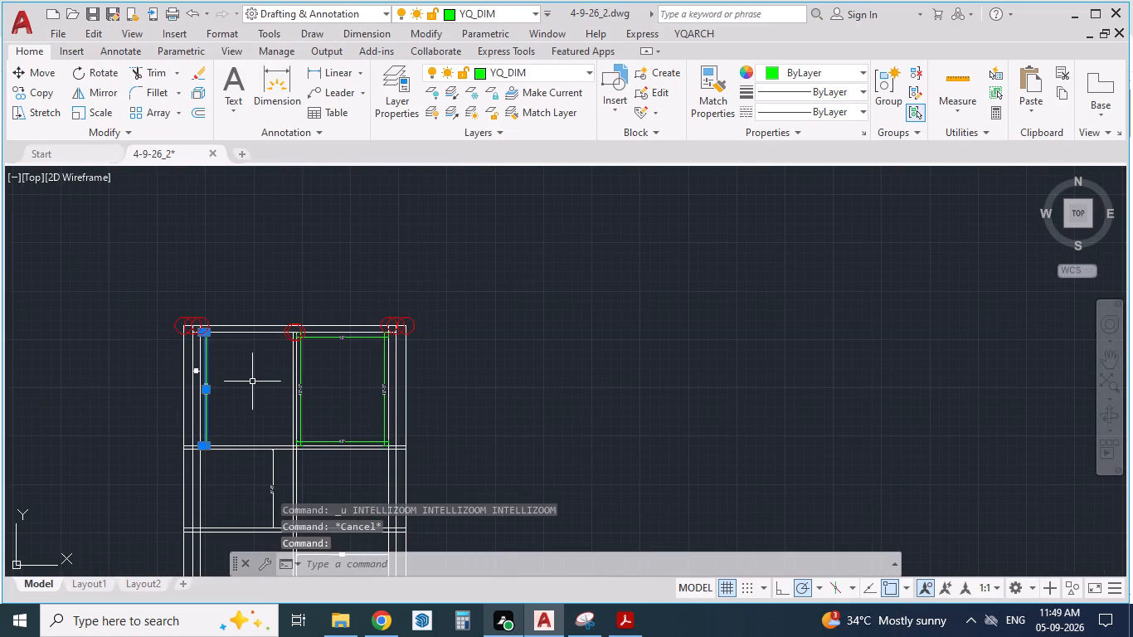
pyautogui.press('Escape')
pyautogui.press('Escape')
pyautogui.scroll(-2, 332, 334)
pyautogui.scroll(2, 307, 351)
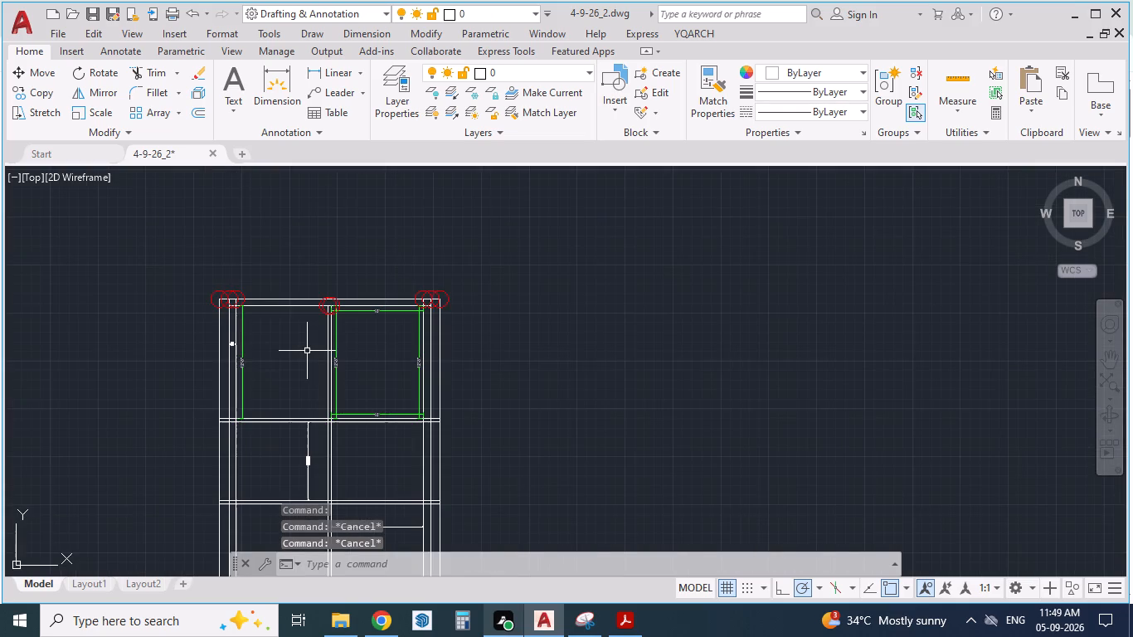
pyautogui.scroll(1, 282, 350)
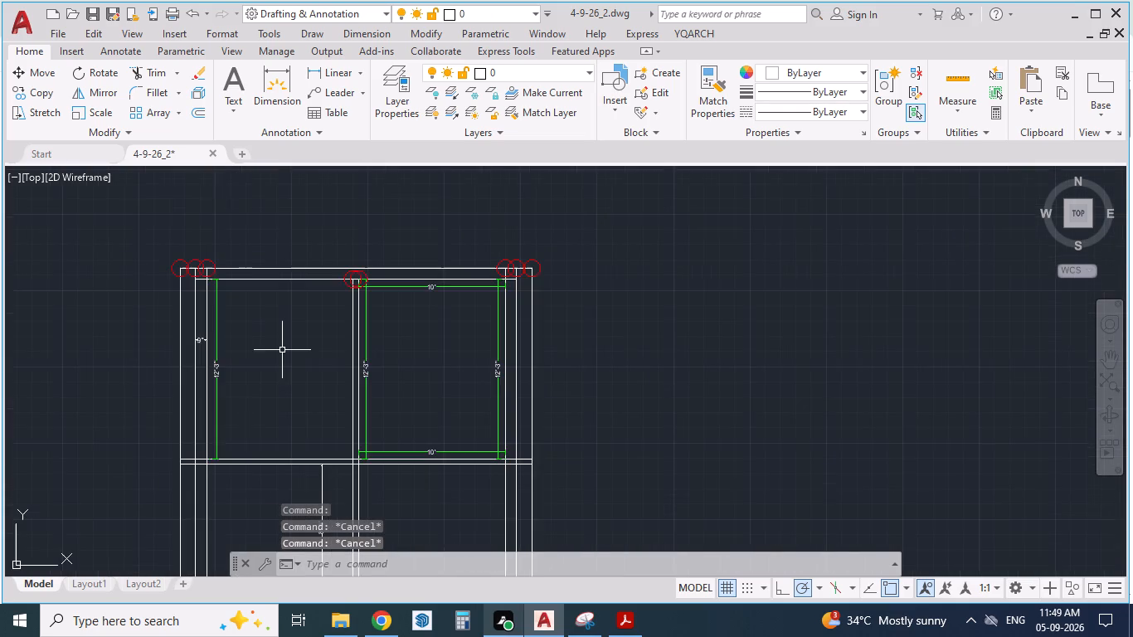
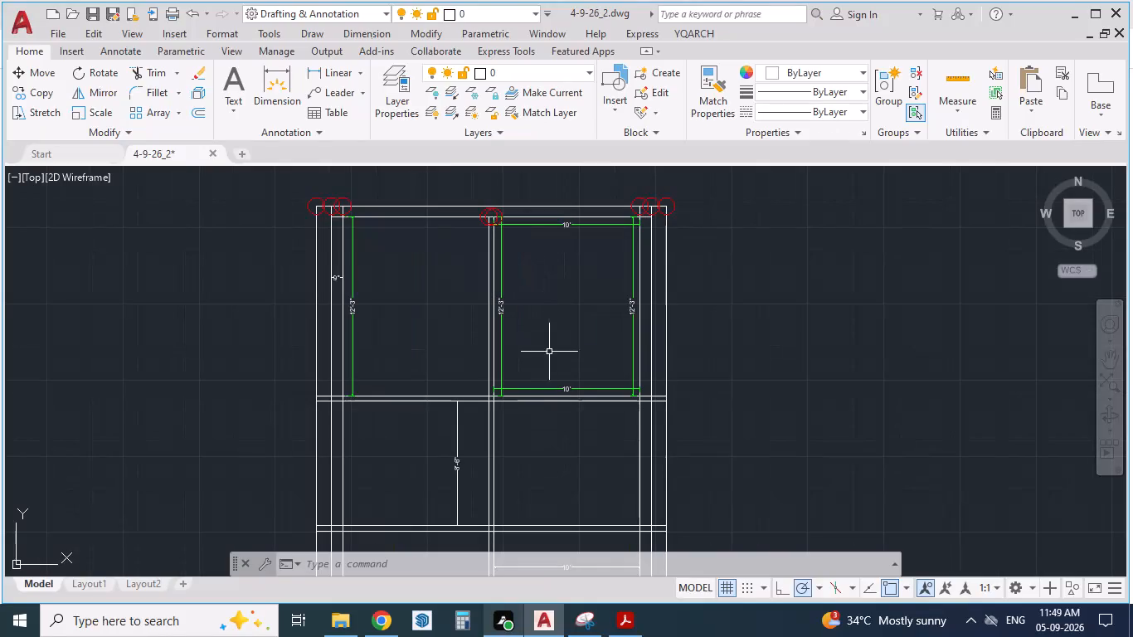
# Compare the reference PDF's room layout and sizes with the hall and lower rooms of the drawing.
pyautogui.hotkey('alt', 'Tab')
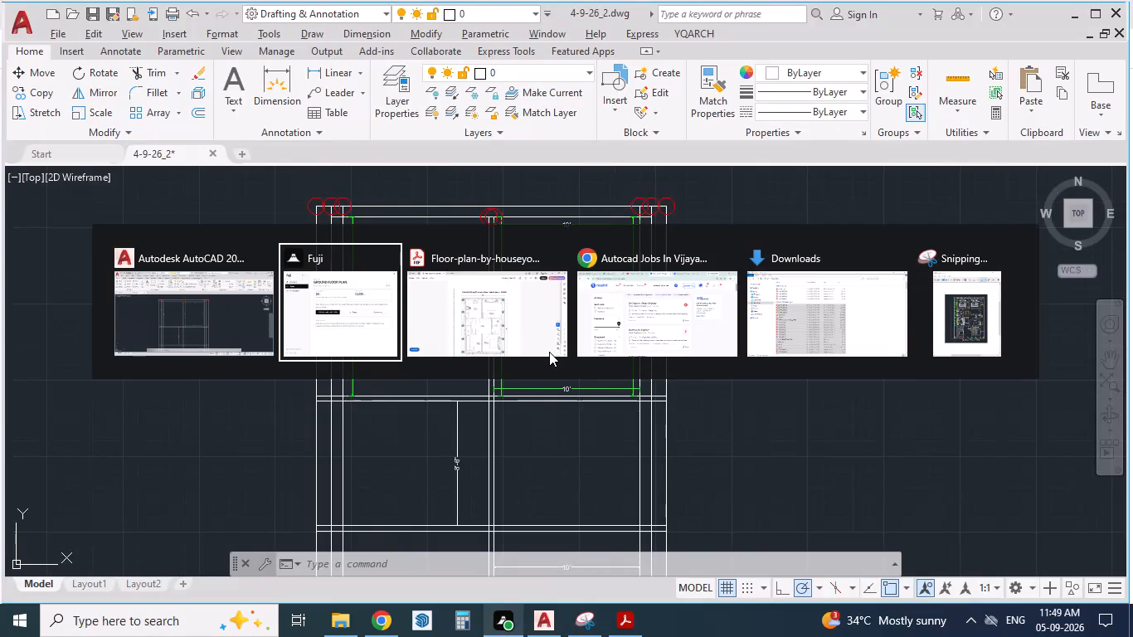
pyautogui.hotkey('alt', 'Tab')
pyautogui.scroll(-1, 549, 352)
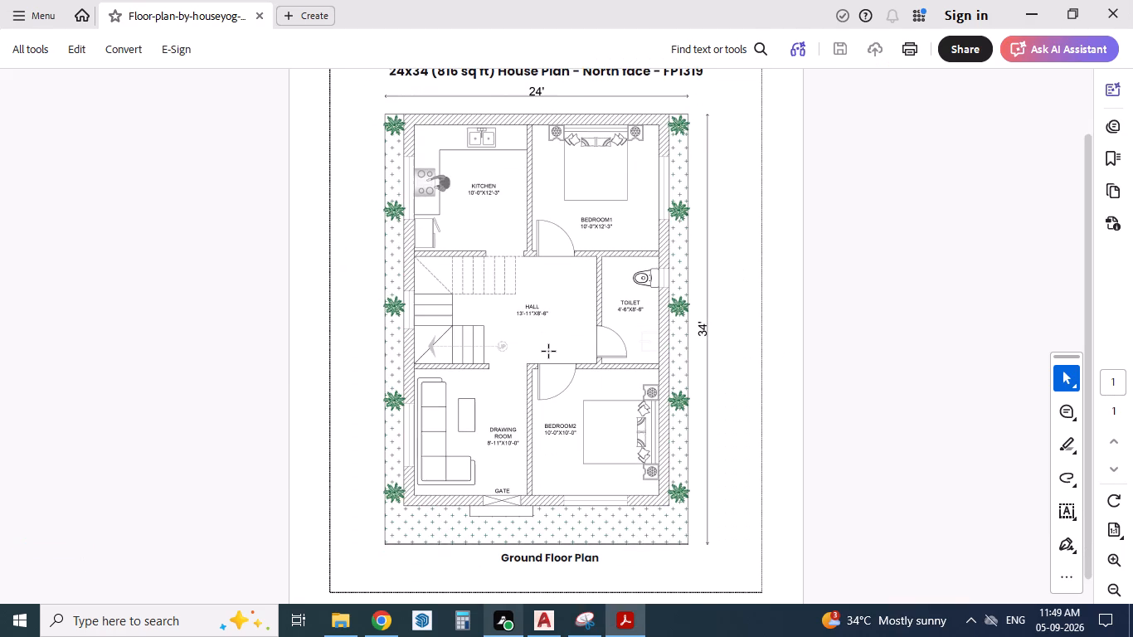
pyautogui.keyDown('ctrl'); pyautogui.scroll(1, 540, 327); pyautogui.keyUp('ctrl')
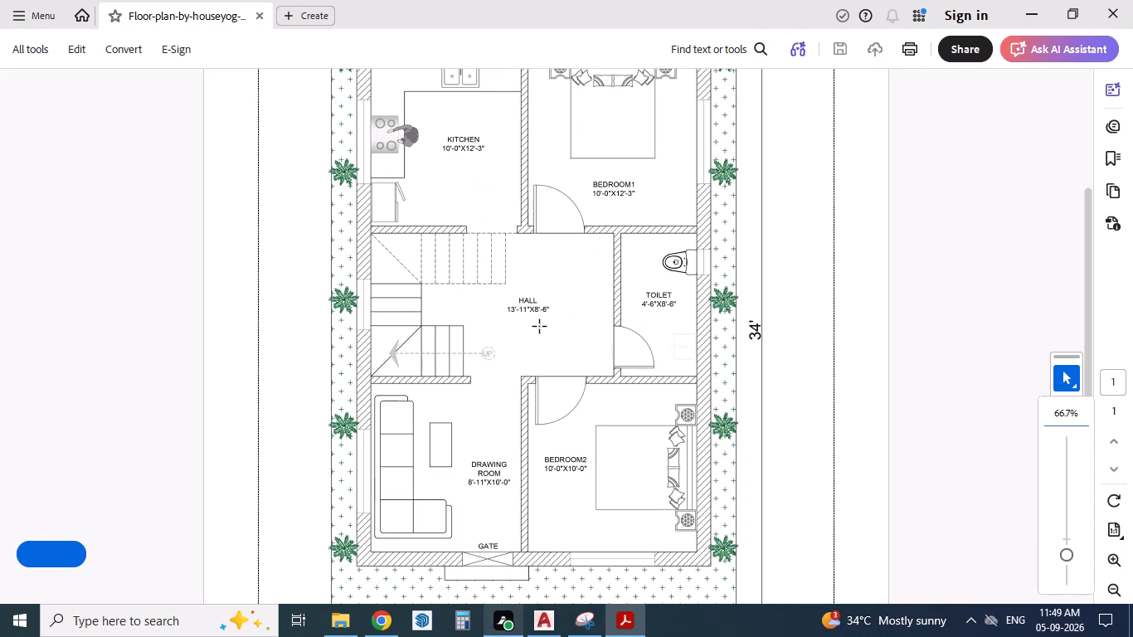
pyautogui.hotkey('alt', 'Tab')
pyautogui.scroll(-2, 540, 327)
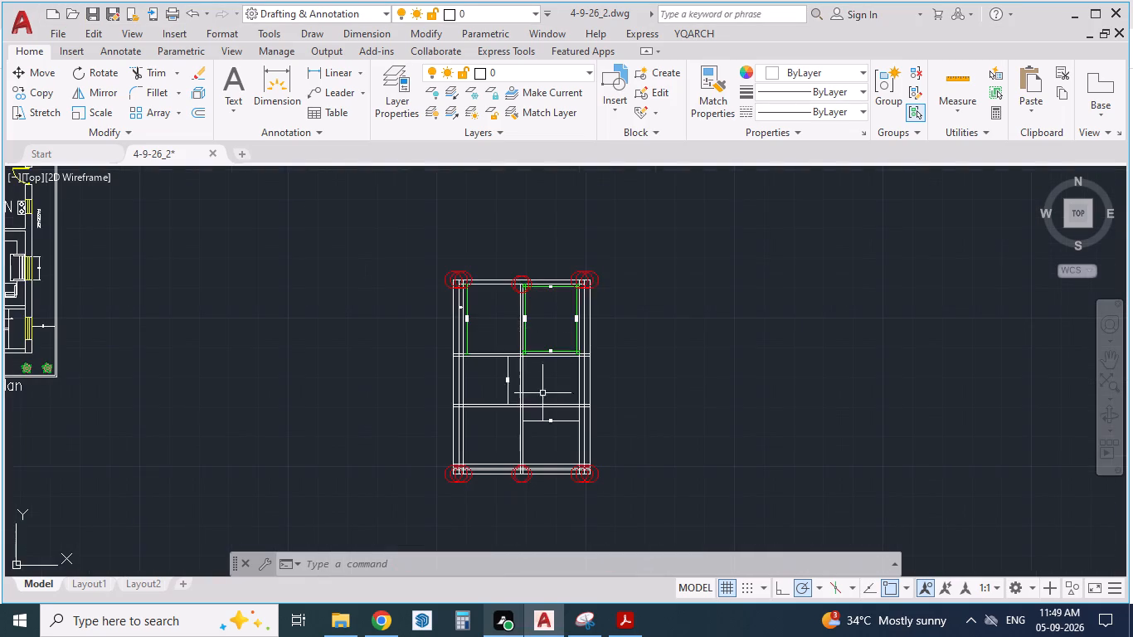
pyautogui.scroll(2, 542, 396)
pyautogui.hotkey('alt', 'Tab')
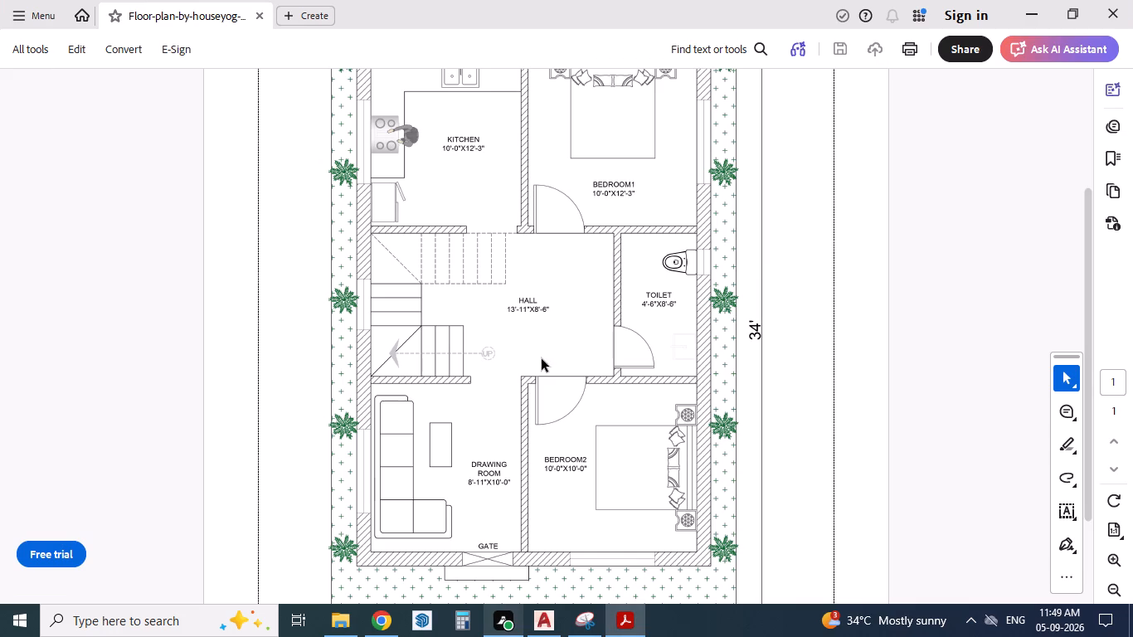
pyautogui.hotkey('alt', 'Tab')
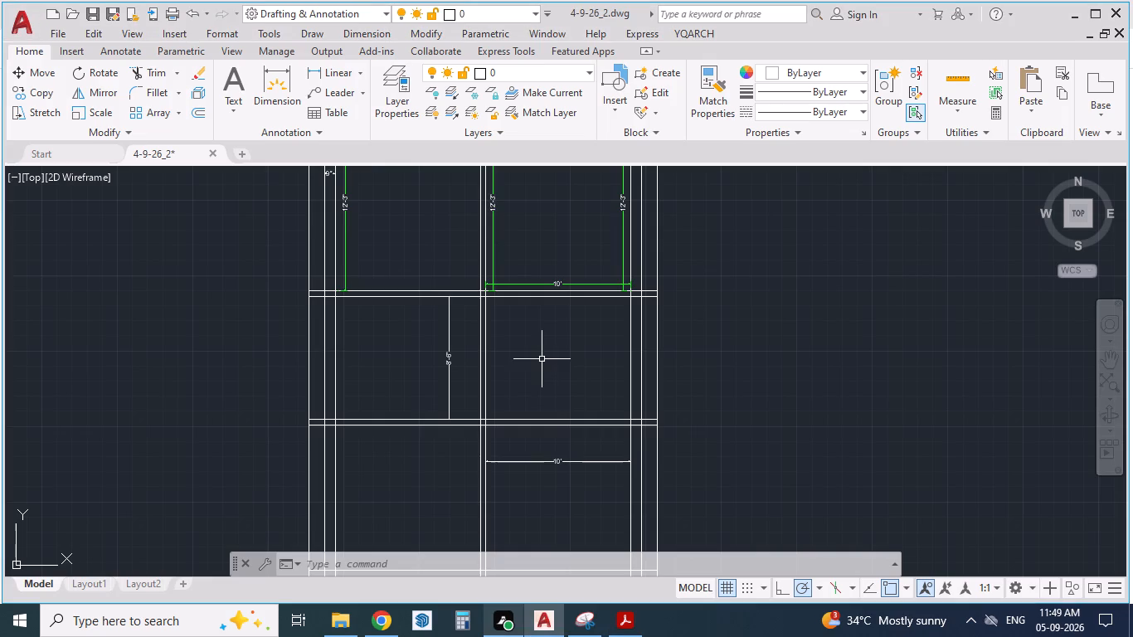
pyautogui.scroll(-1, 542, 359)
pyautogui.scroll(1, 542, 359)
pyautogui.hotkey('alt', 'Tab')
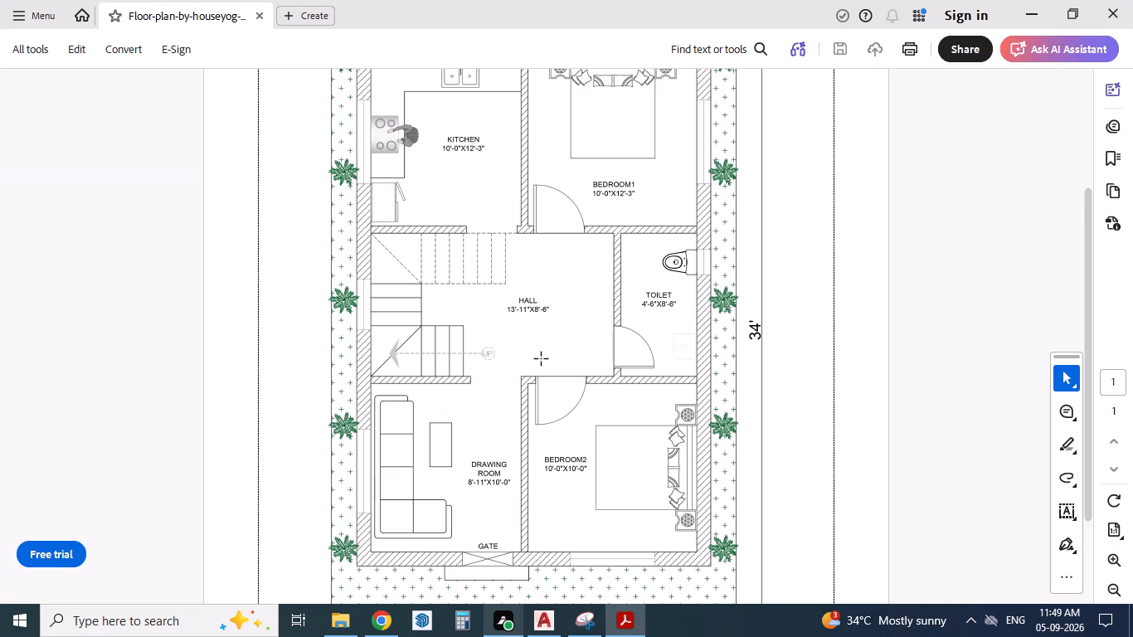
pyautogui.scroll(-1, 542, 359)
pyautogui.hotkey('alt', 'Tab')
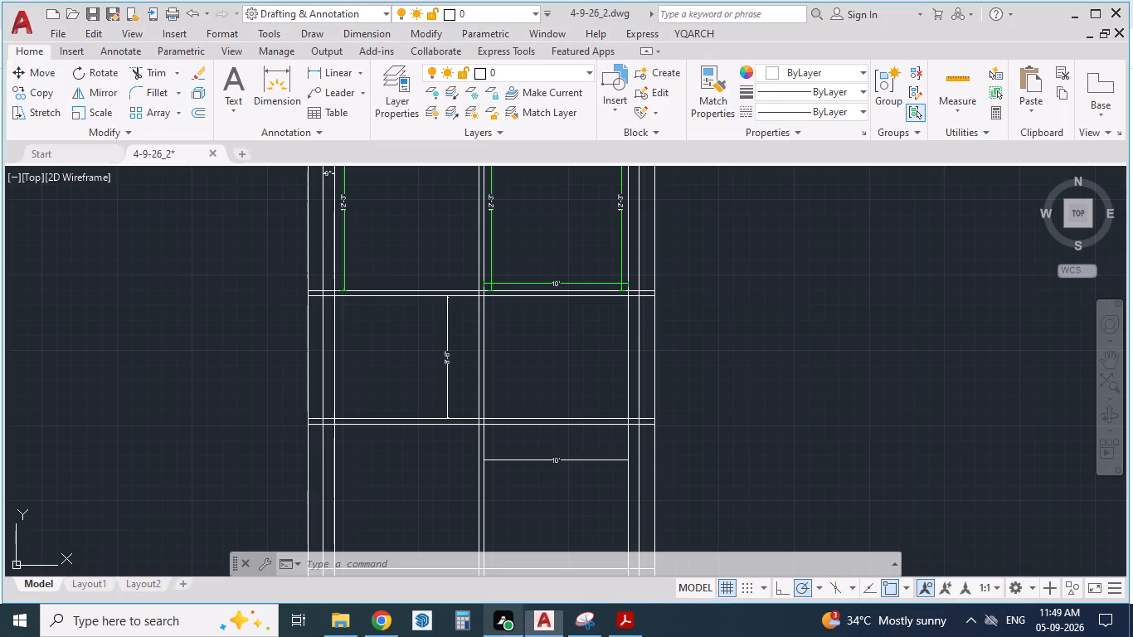
pyautogui.scroll(-1, 537, 335)
pyautogui.scroll(1, 556, 447)
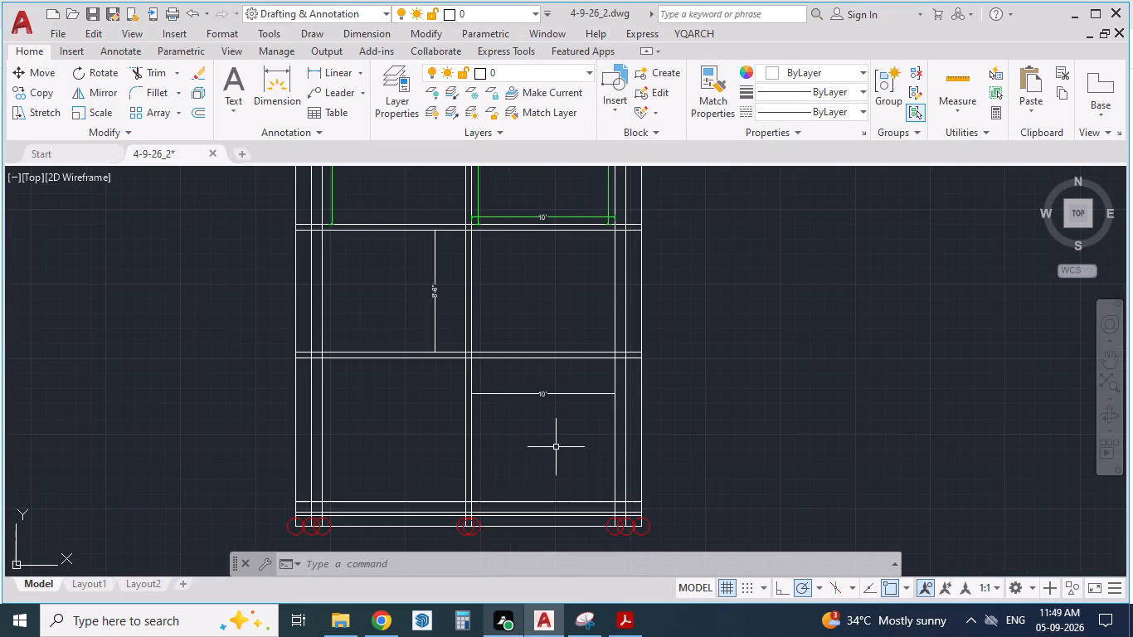
# Add an aligned vertical dimension of 10' to the bottom-right room, from its upper wall to its lower wall line.
pyautogui.write('DA')
pyautogui.press('Return')
pyautogui.scroll(1, 557, 430)
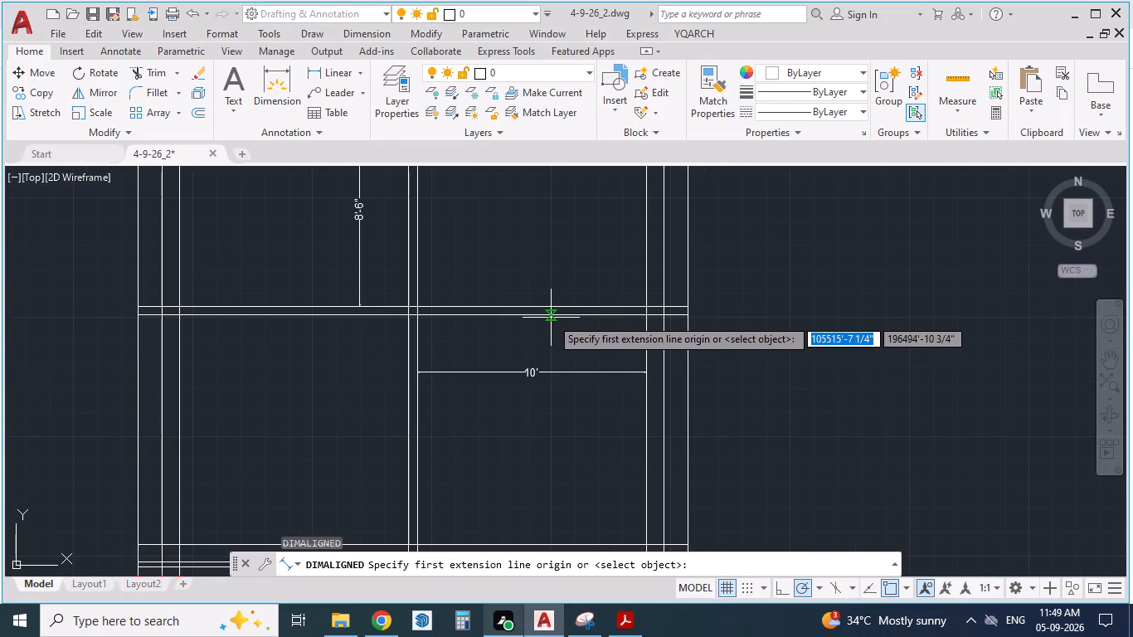
pyautogui.click(551, 318)
pyautogui.scroll(-1, 550, 317)
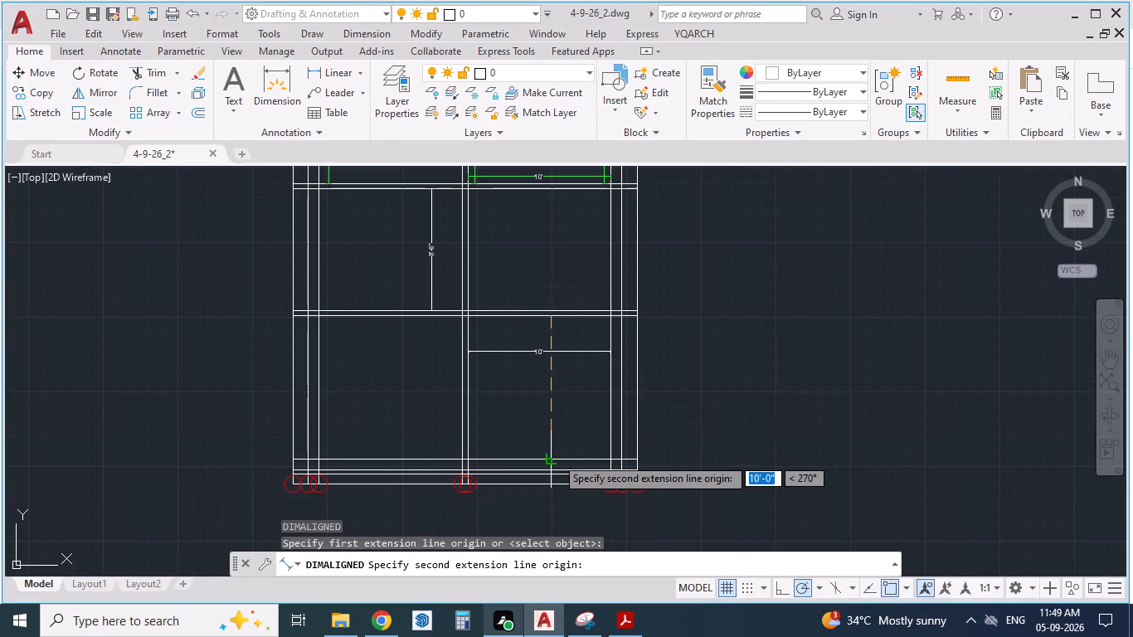
pyautogui.click(556, 458)
pyautogui.click(586, 448)
pyautogui.scroll(2, 585, 388)
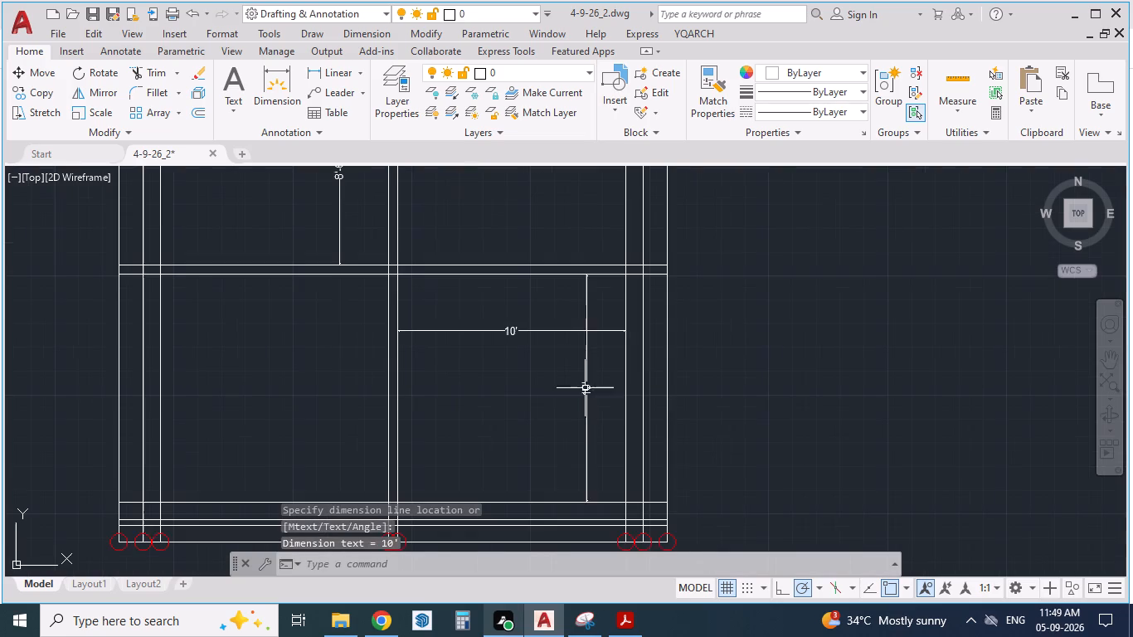
# Check the reference PDF's Bedroom2, hall and toilet sizes against the drawn rooms.
pyautogui.hotkey('alt', 'Tab')
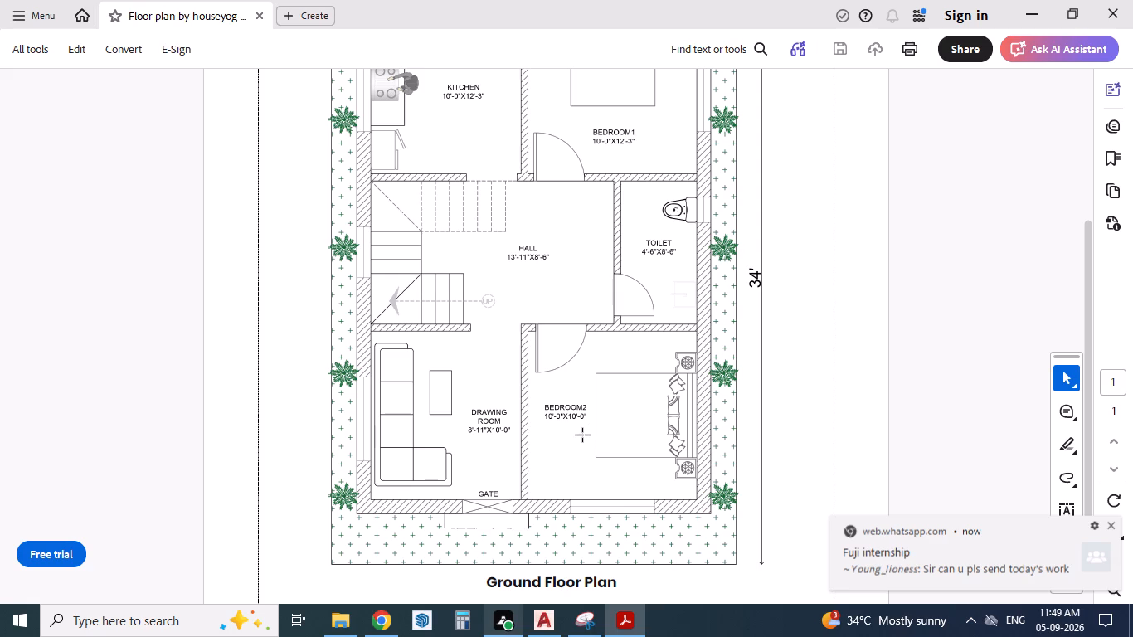
pyautogui.hotkey('alt', 'Tab')
pyautogui.scroll(-2, 583, 435)
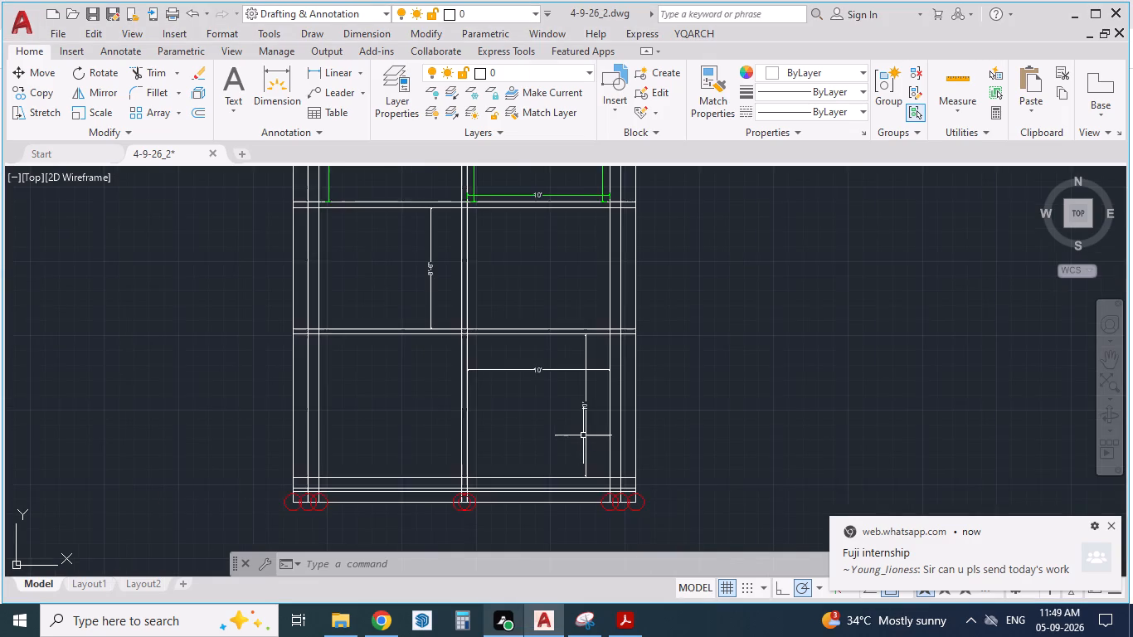
pyautogui.scroll(1, 512, 301)
pyautogui.hotkey('alt', 'Tab')
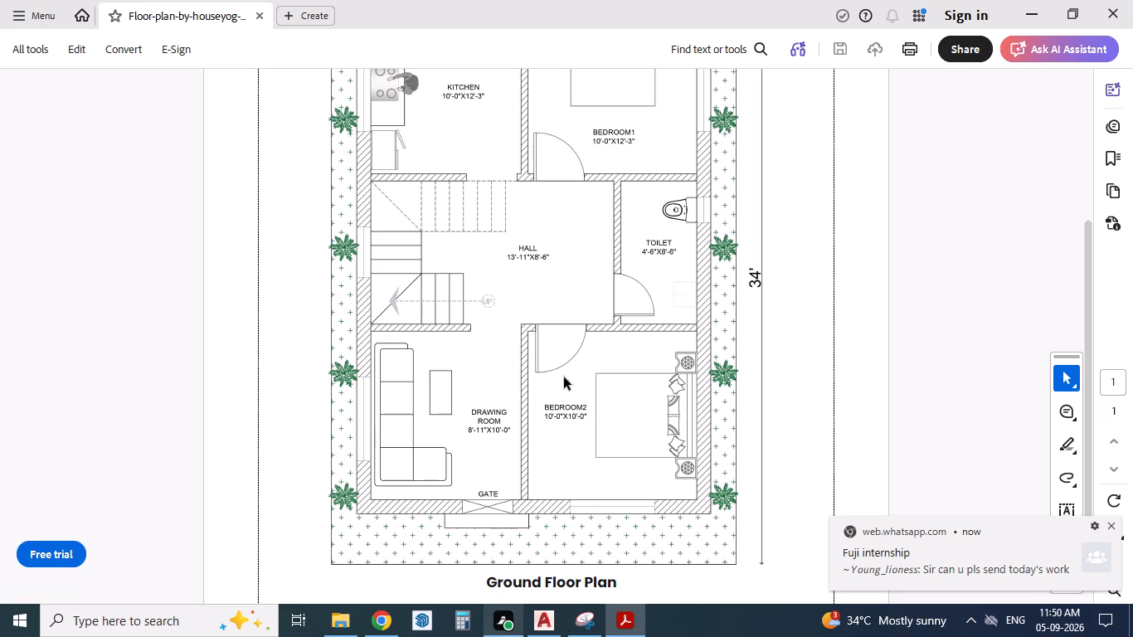
pyautogui.hotkey('alt', 'Tab')
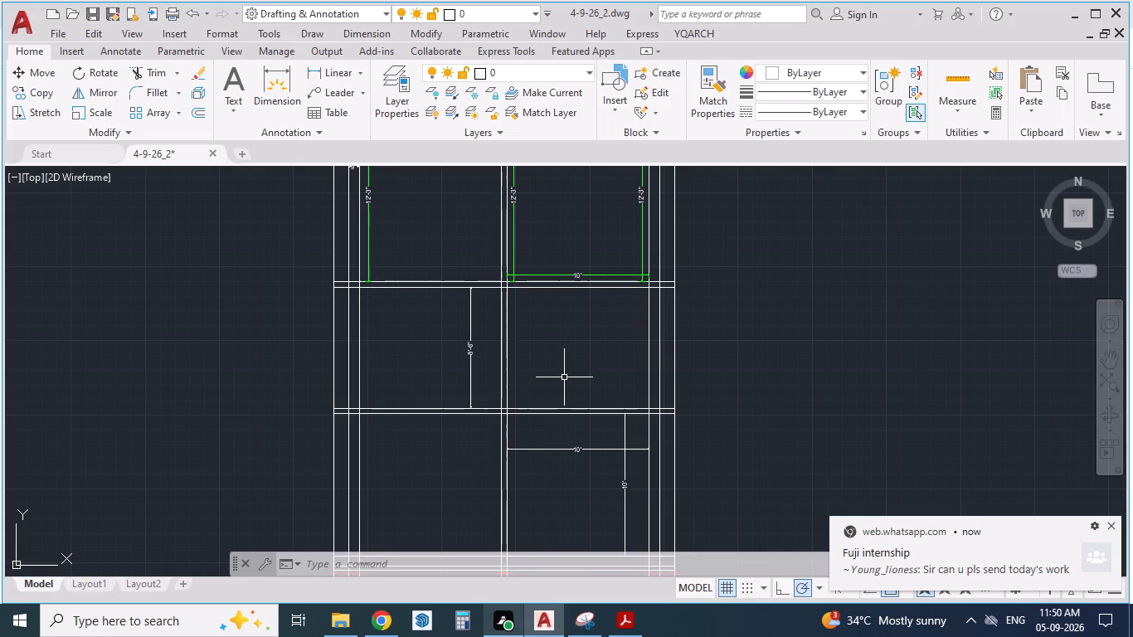
pyautogui.hotkey('alt', 'Tab')
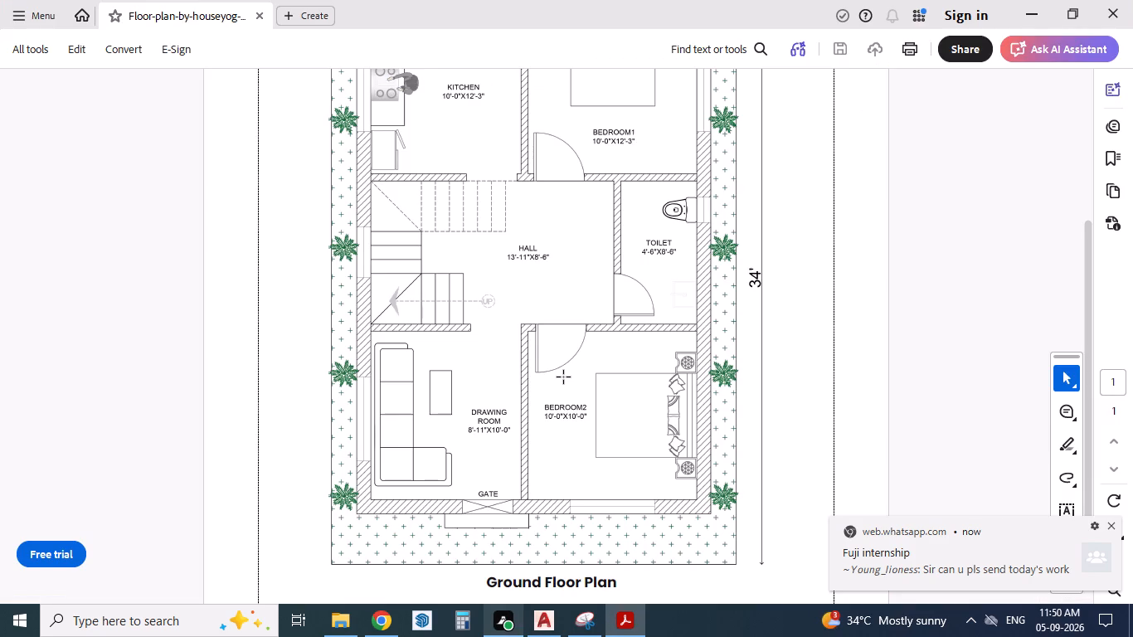
pyautogui.hotkey('alt', 'Tab')
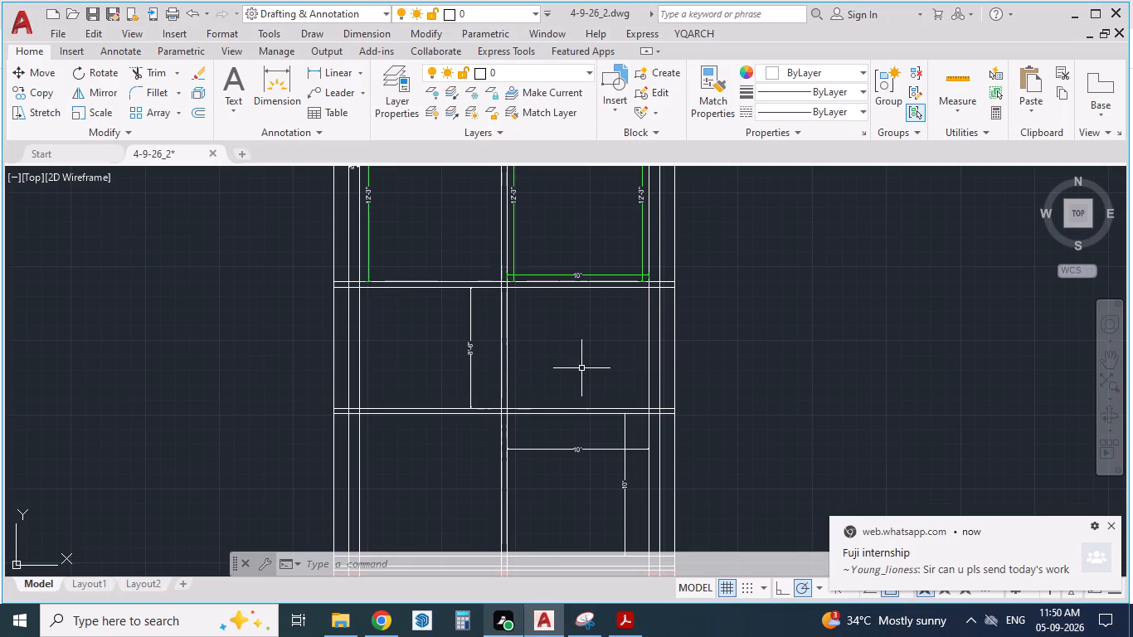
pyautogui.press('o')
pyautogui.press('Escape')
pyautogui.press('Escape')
# Trim the east wall's inner line between the two horizontal partition walls of the middle bay.
pyautogui.scroll(1, 601, 358)
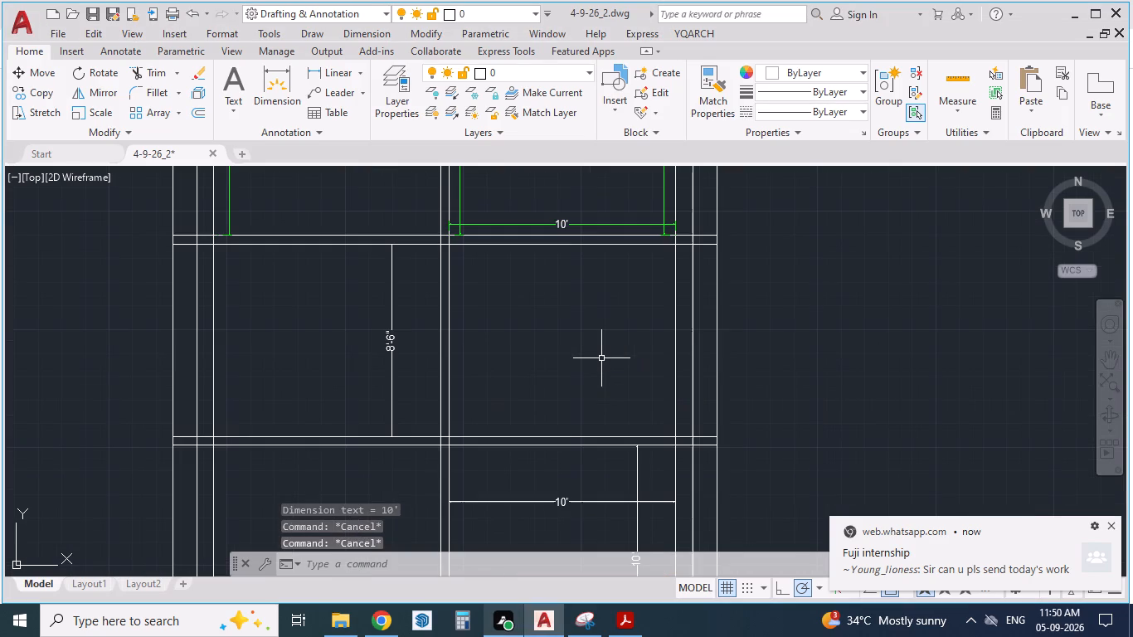
pyautogui.write('TR')
pyautogui.press('Return')
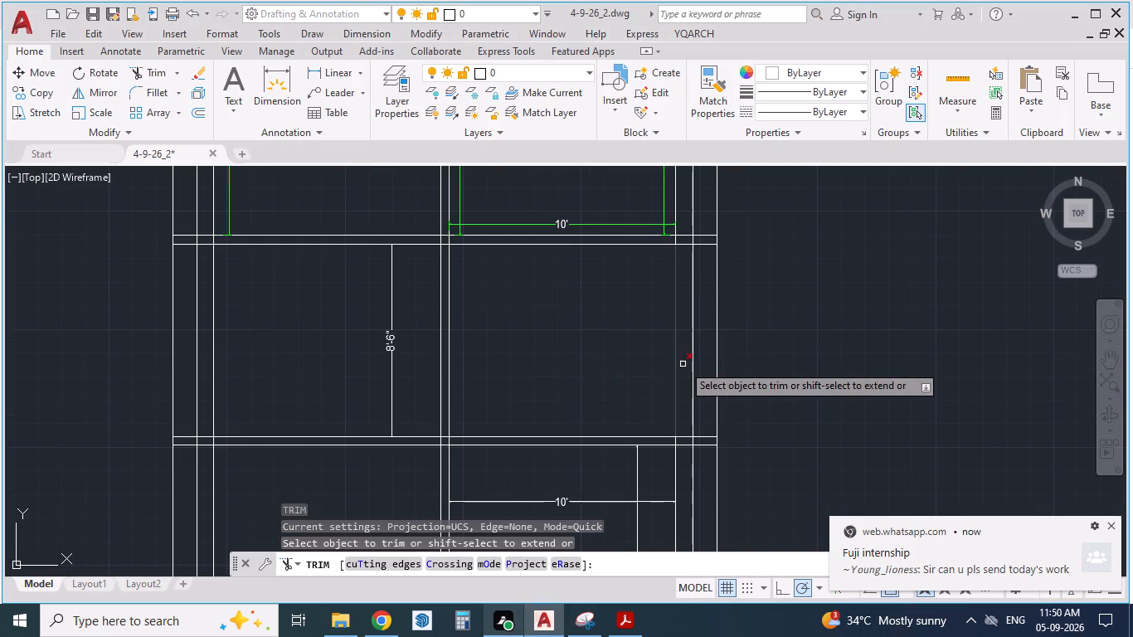
pyautogui.click(676, 366)
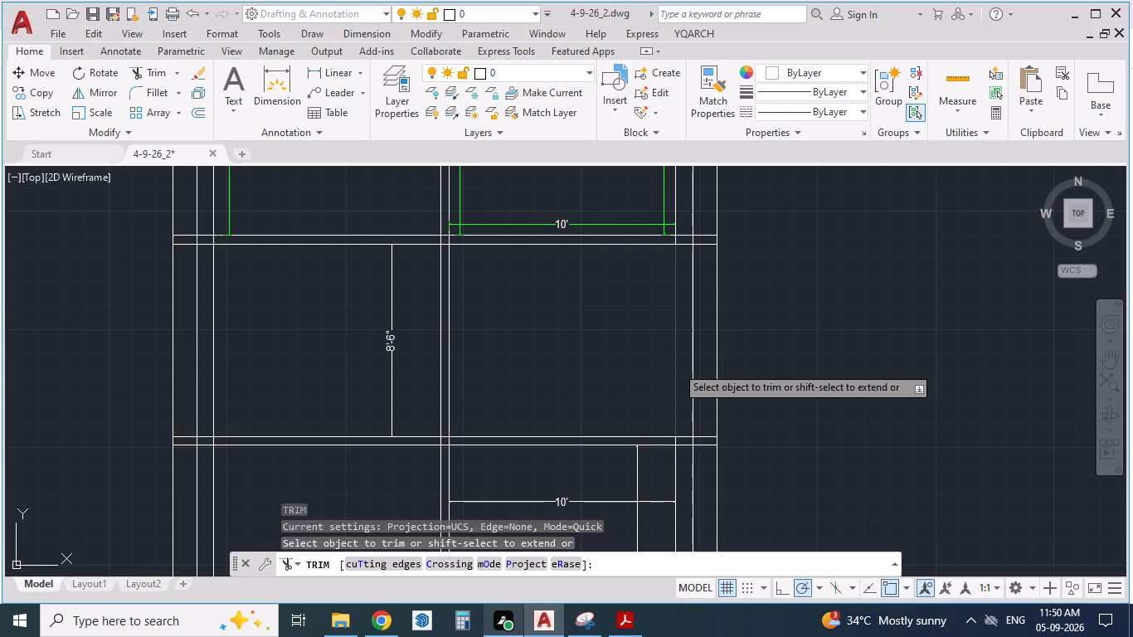
pyautogui.press('Escape')
pyautogui.press('Escape')
# Draw a separate 8'-6" vertical line across the trimmed gap in the middle bay's east inner wall.
pyautogui.press('l')
pyautogui.press('Return')
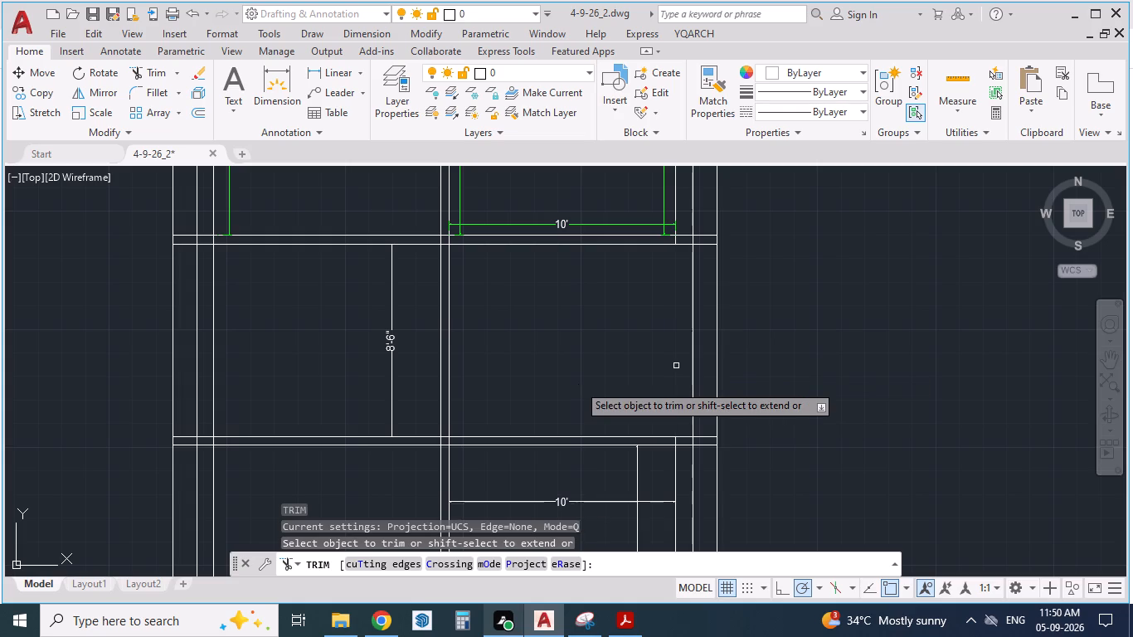
pyautogui.click(676, 246)
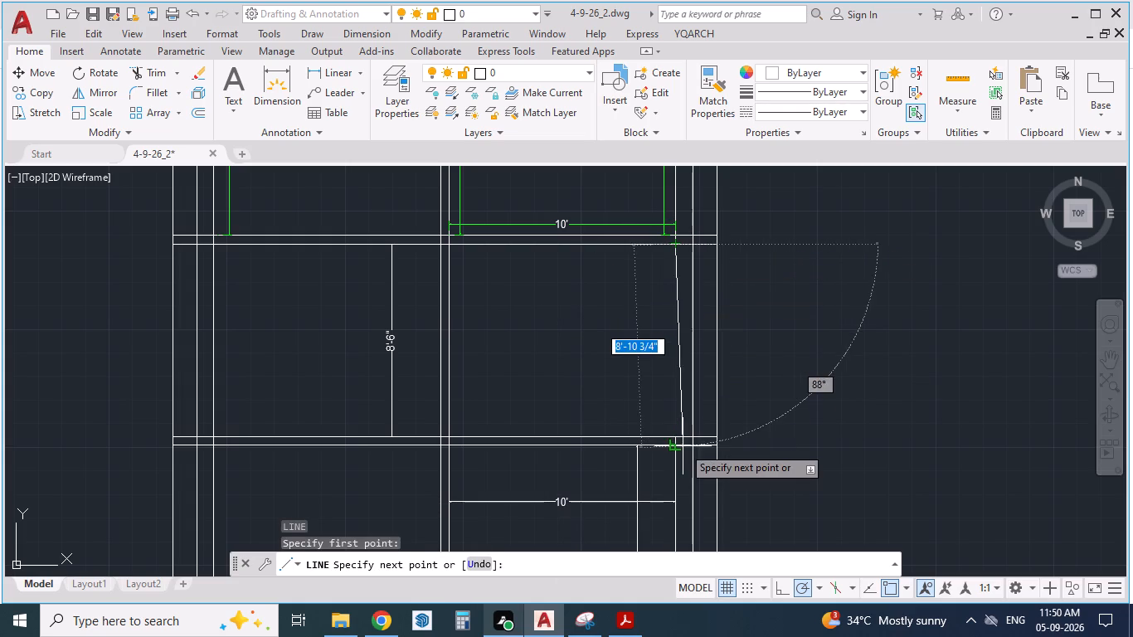
pyautogui.scroll(2, 674, 427)
pyautogui.click(669, 455)
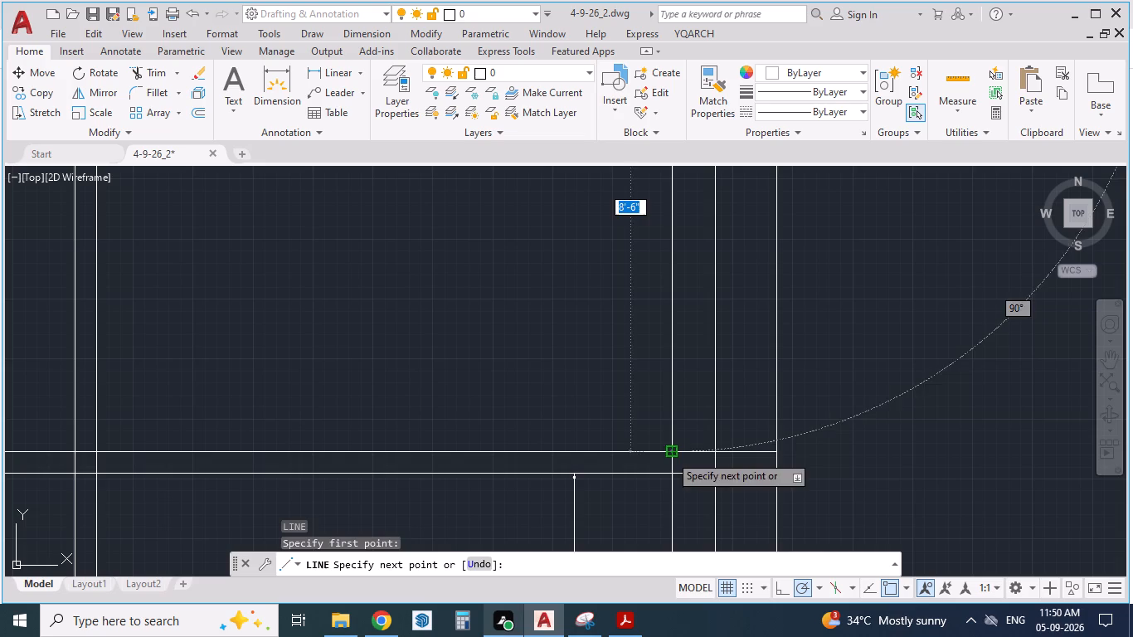
pyautogui.press('Return')
pyautogui.scroll(-3, 669, 447)
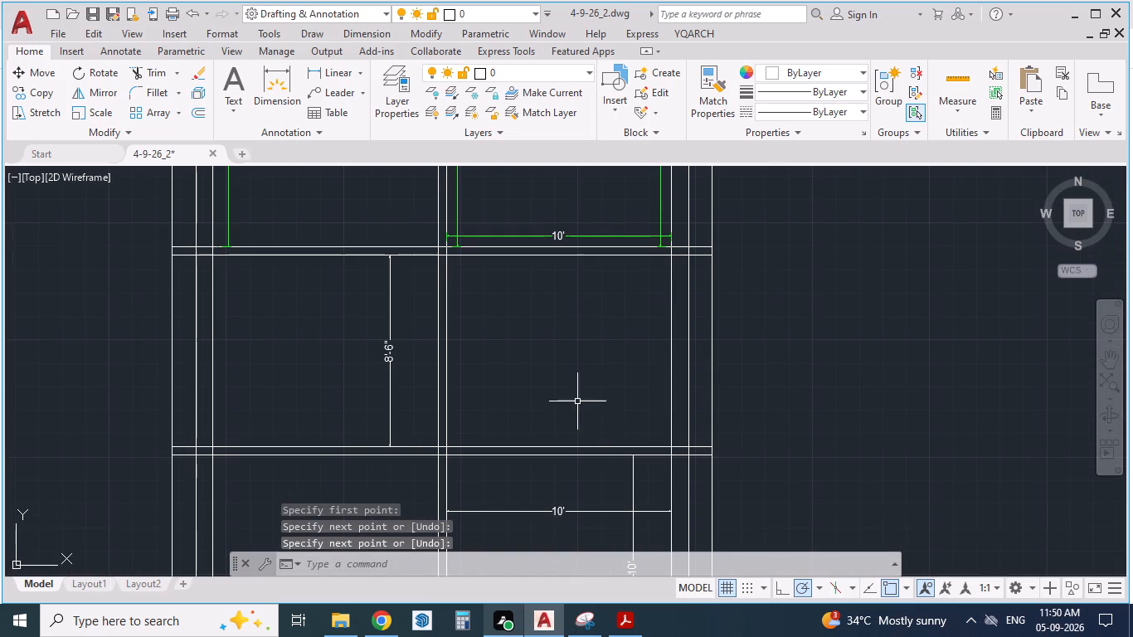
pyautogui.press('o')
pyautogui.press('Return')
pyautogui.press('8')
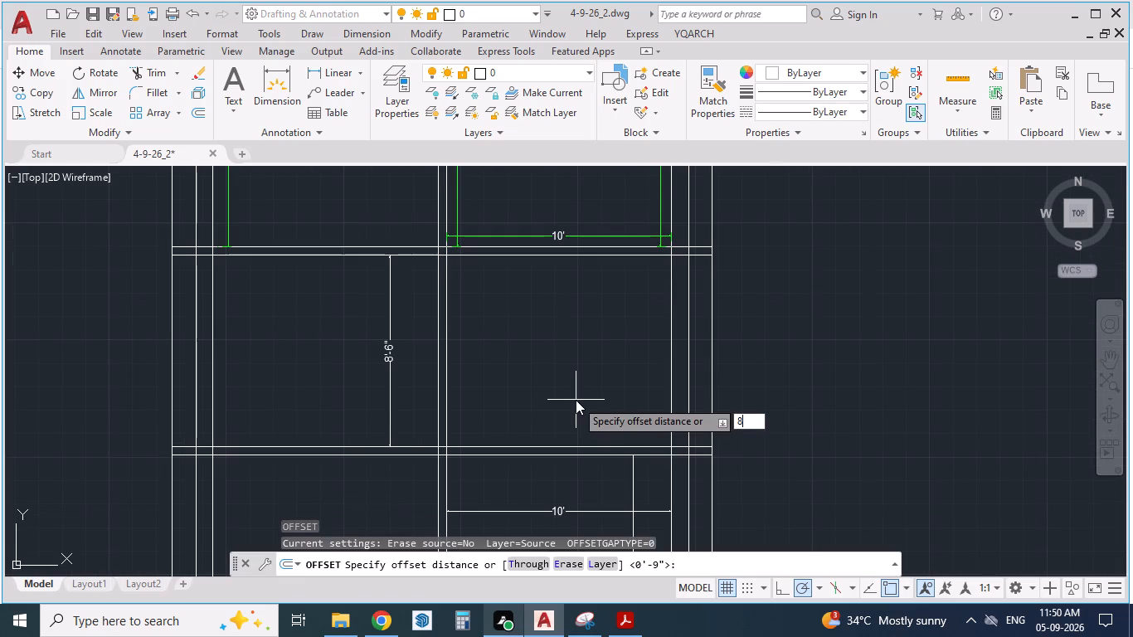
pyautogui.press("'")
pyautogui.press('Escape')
# Check the reference toilet size and offset the middle bay's east inner wall line 4'6" into the room for the toilet partition.
pyautogui.hotkey('alt', 'Tab')
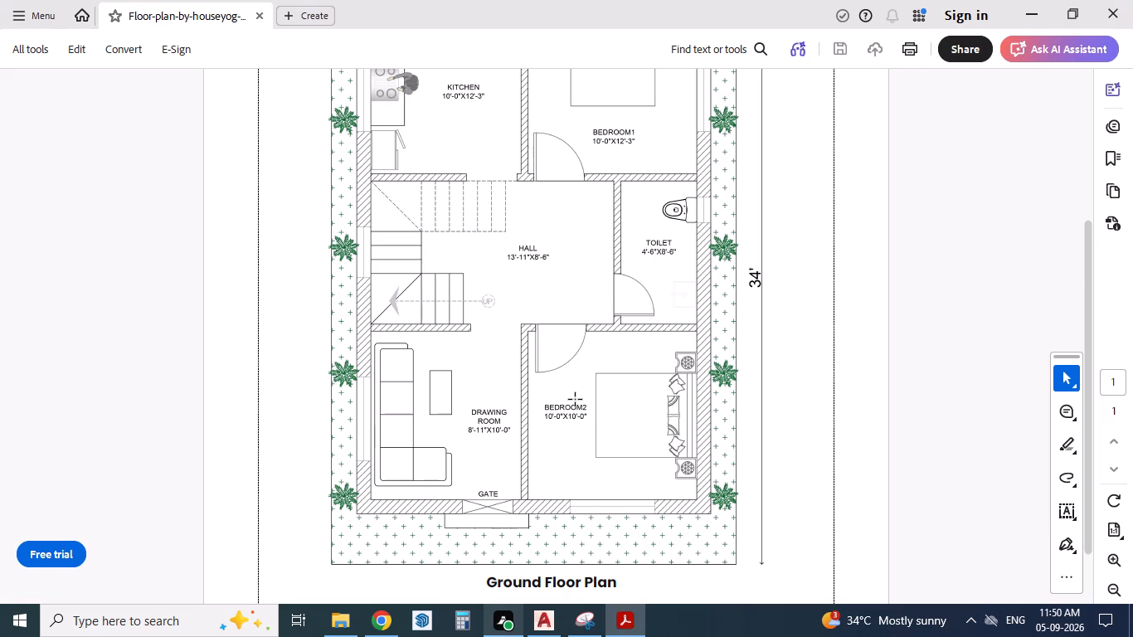
pyautogui.hotkey('alt', 'Tab')
pyautogui.press('o')
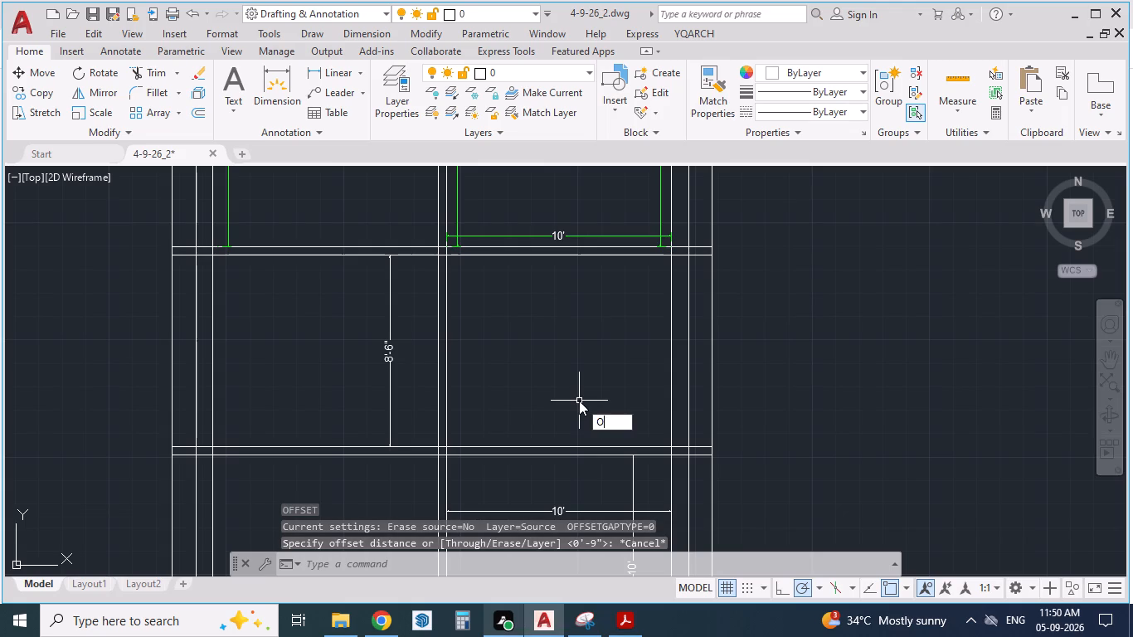
pyautogui.press('4')
pyautogui.press('BackSpace')
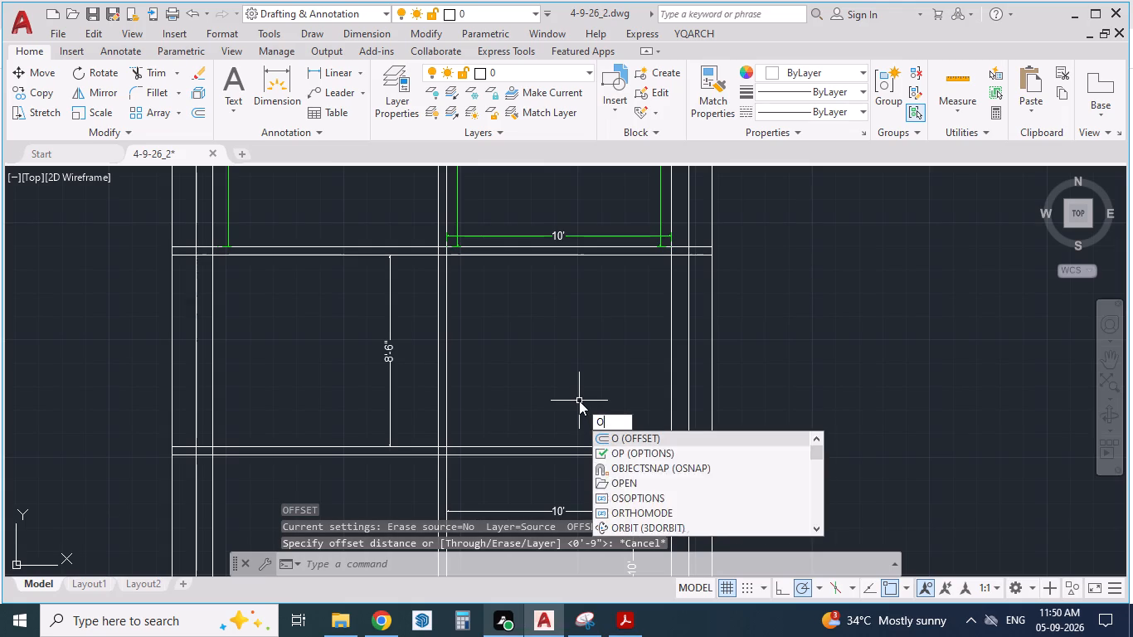
pyautogui.press('Return')
pyautogui.press('4')
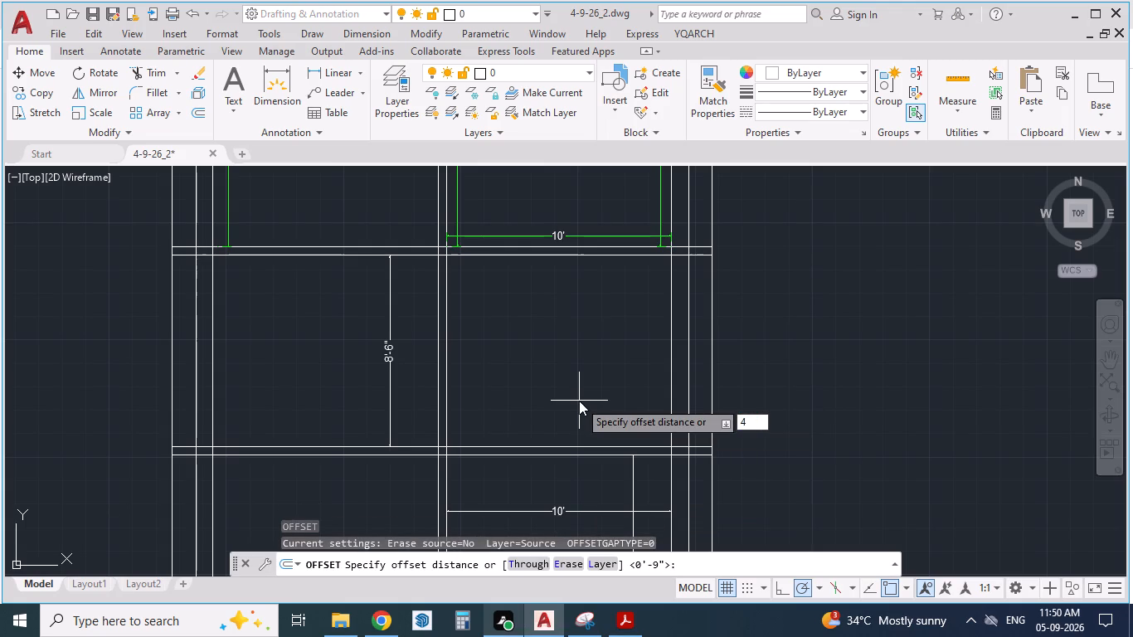
pyautogui.press("'")
pyautogui.press('6')
pyautogui.hotkey('shift', '"')
pyautogui.press('Return')
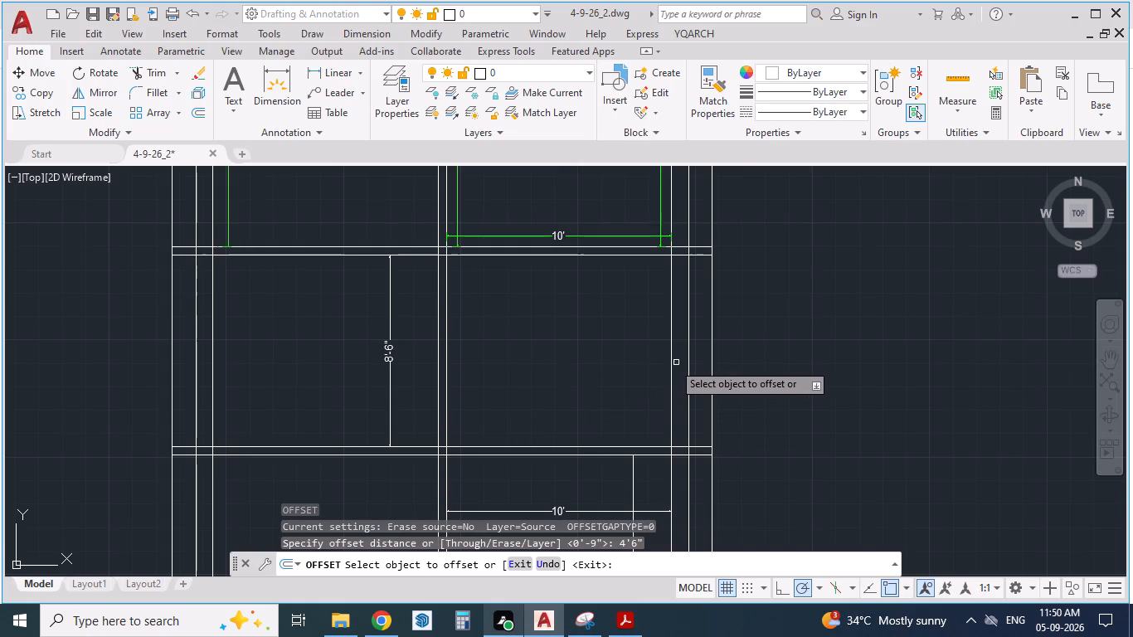
pyautogui.click(671, 362)
pyautogui.click(544, 357)
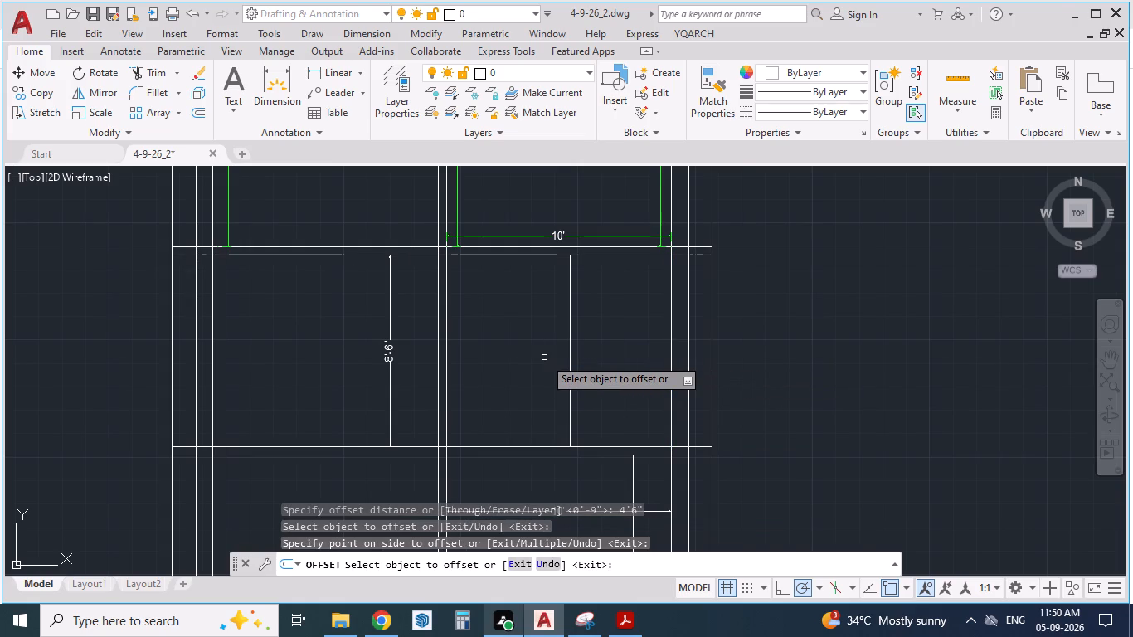
# Check the reference toilet wall and offset the toilet partition line 4.5" toward the hall to give the partition its thickness.
pyautogui.hotkey('alt', 'Tab')
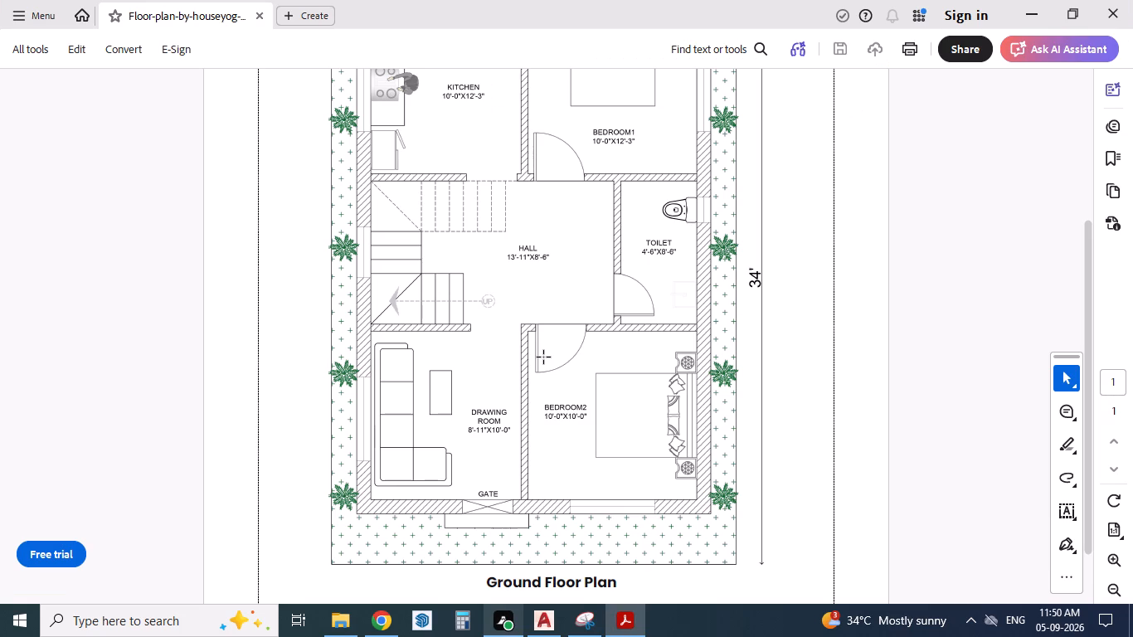
pyautogui.hotkey('alt', 'Tab')
pyautogui.hotkey('alt', 'Tab')
pyautogui.hotkey('alt', 'Tab')
pyautogui.hotkey('alt', 'Tab')
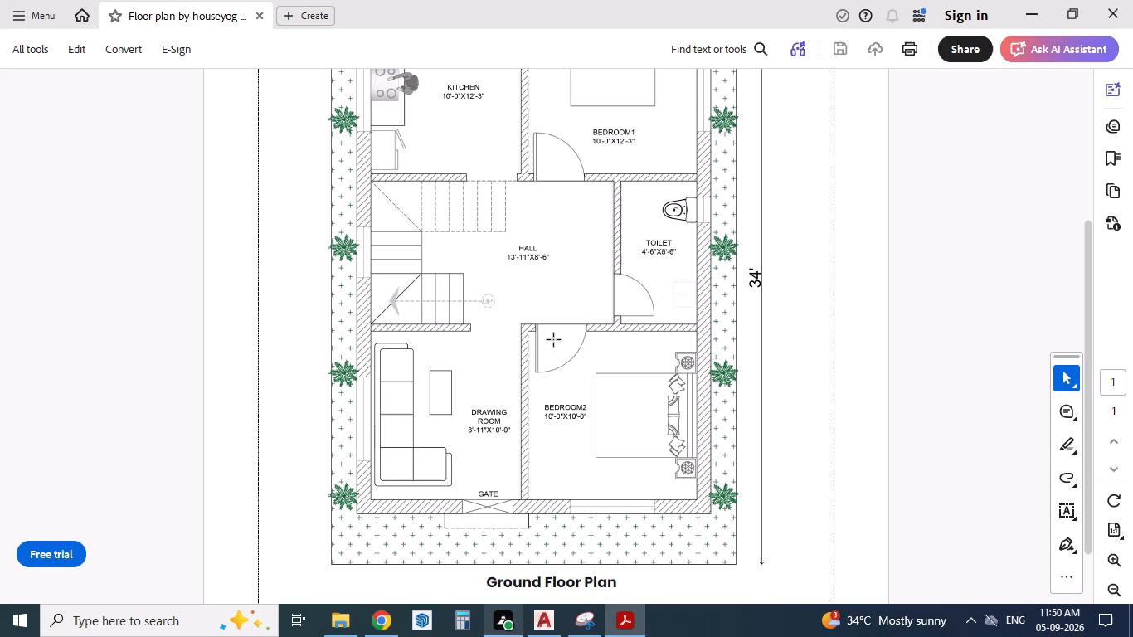
pyautogui.hotkey('alt', 'Tab')
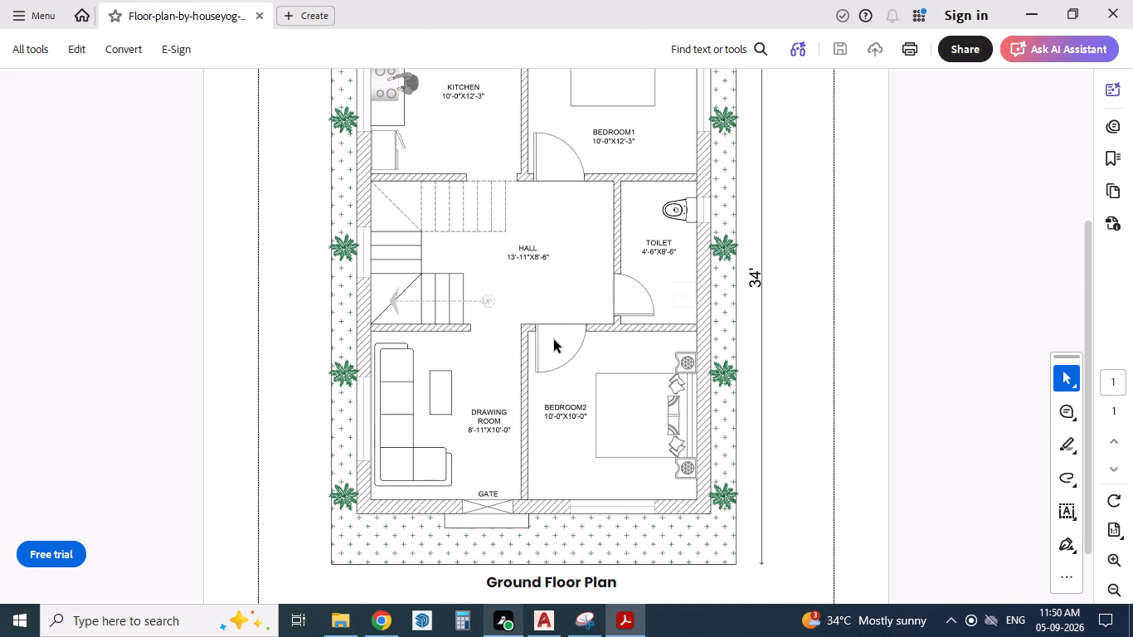
pyautogui.scroll(1, 554, 340)
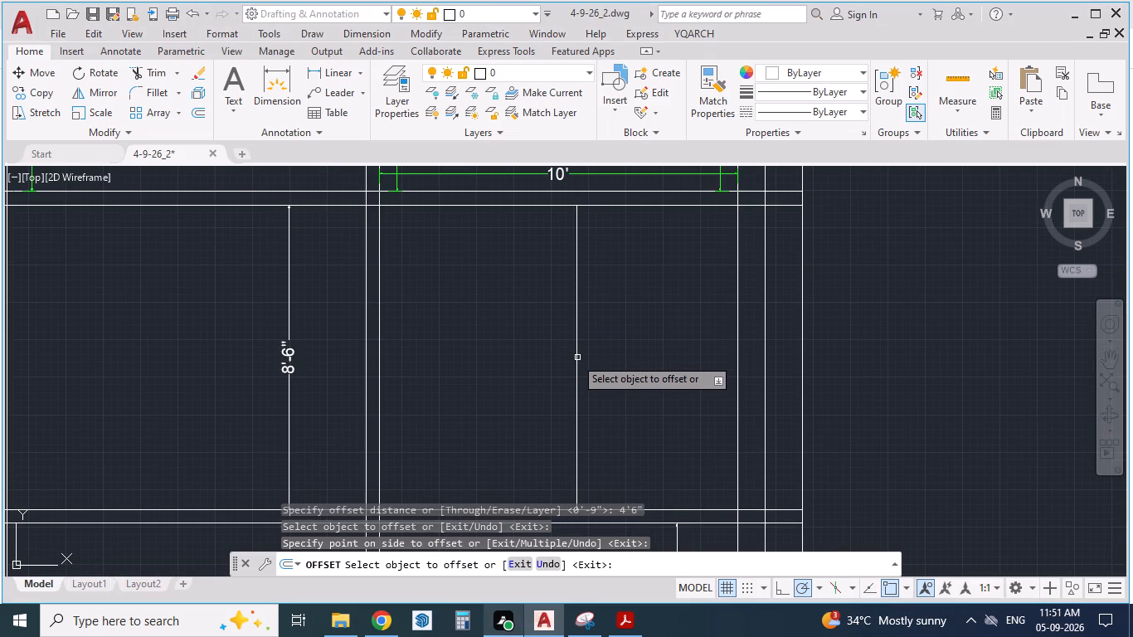
pyautogui.click(575, 357)
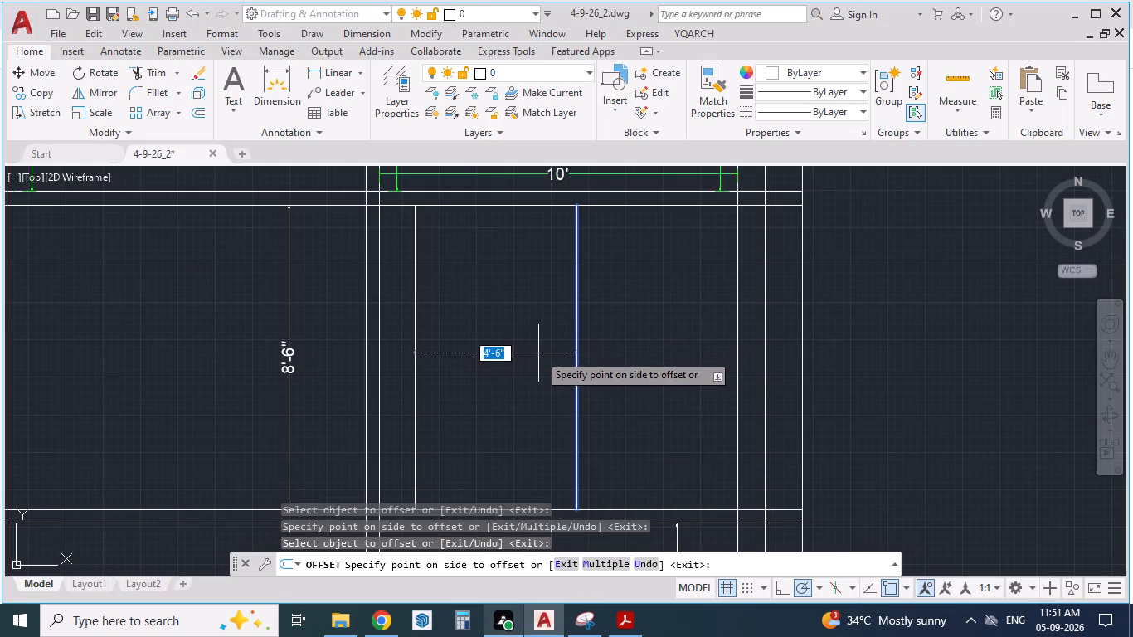
pyautogui.write('4.5')
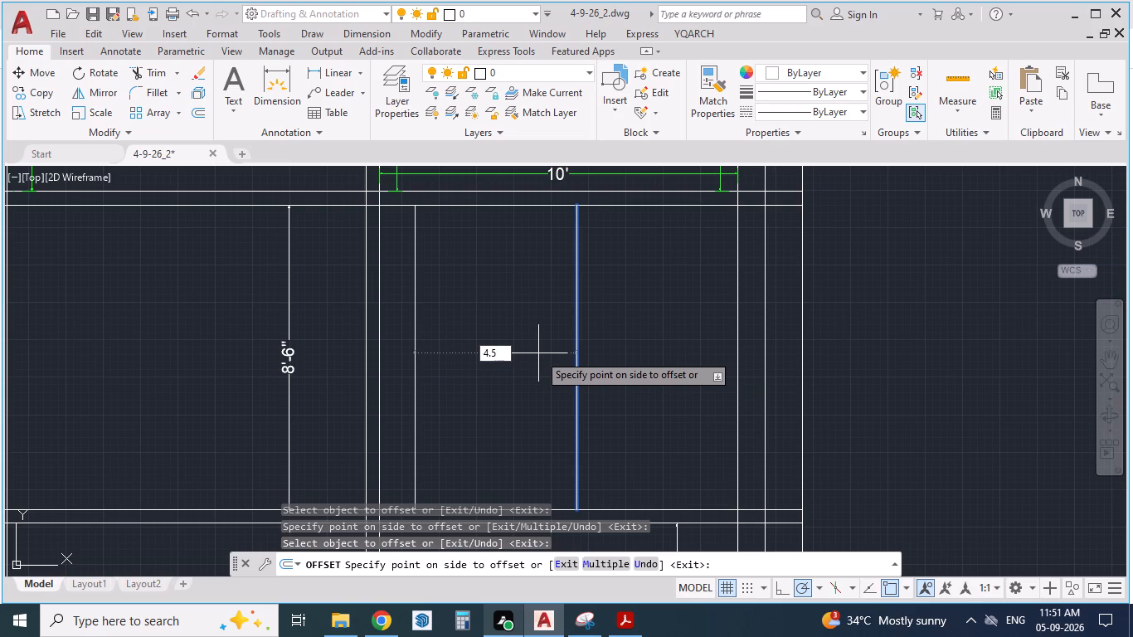
pyautogui.hotkey('shift', '"')
pyautogui.press('Return')
pyautogui.click(538, 353)
pyautogui.press('Return')
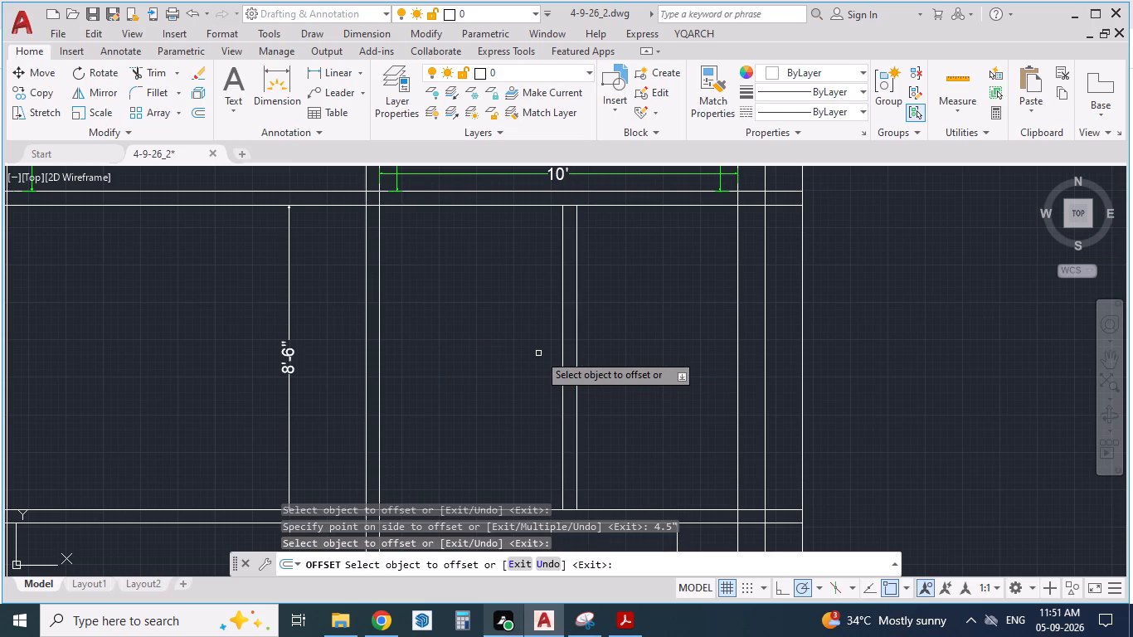
# Trim both lines of the central vertical wall out of the middle bay to open the hall, and save the drawing.
pyautogui.scroll(-1, 542, 341)
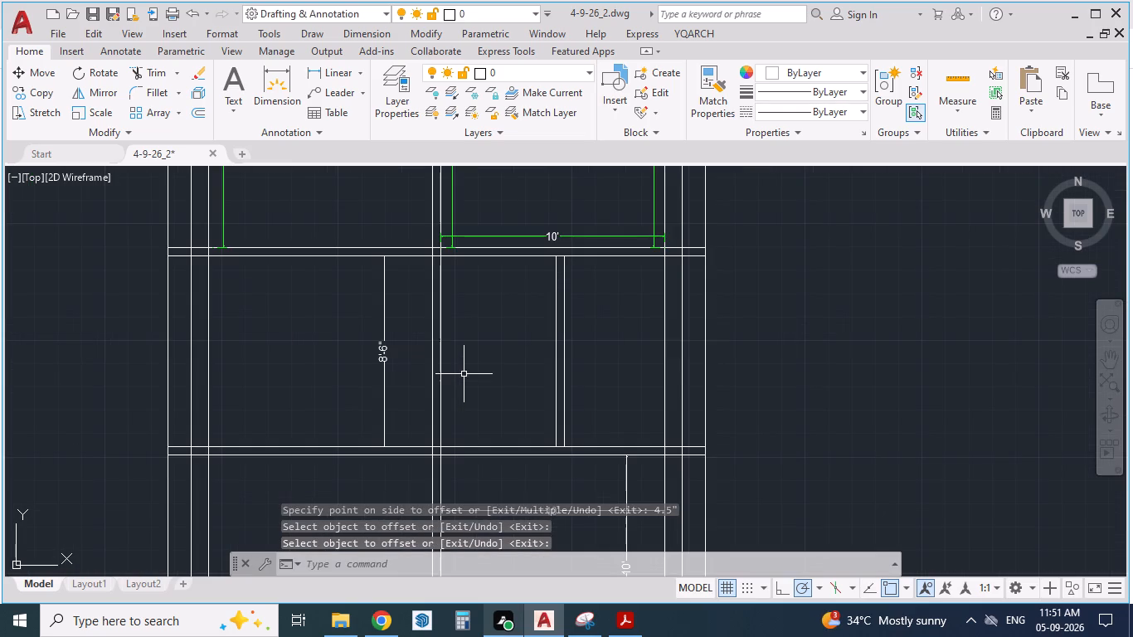
pyautogui.write('TR')
pyautogui.press('Return')
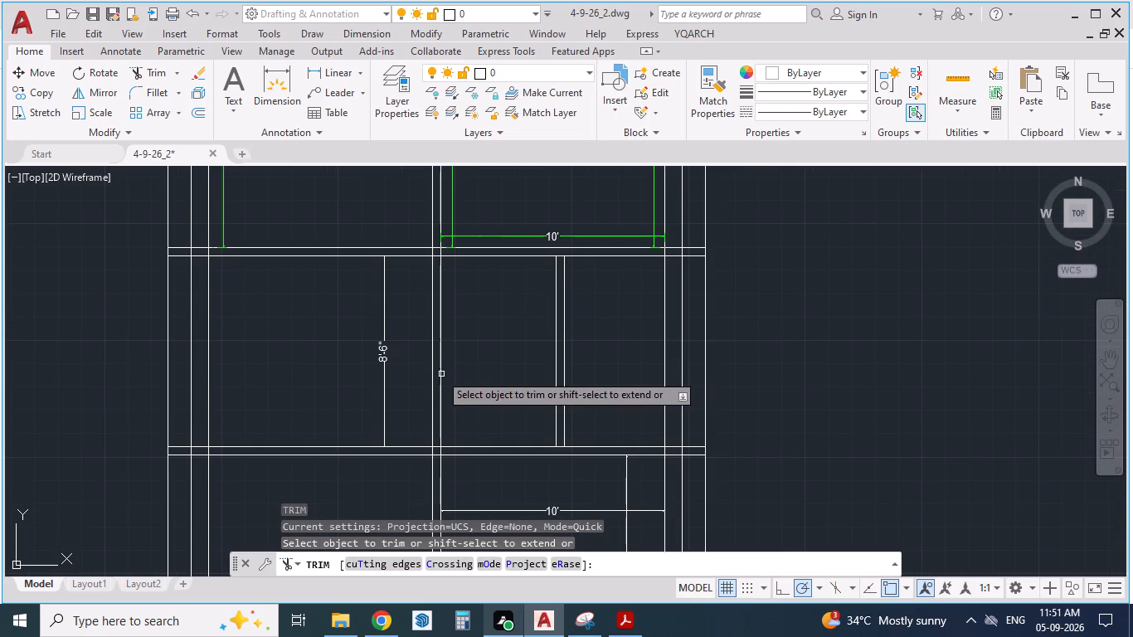
pyautogui.moveTo(427, 373); pyautogui.dragTo(460, 379)
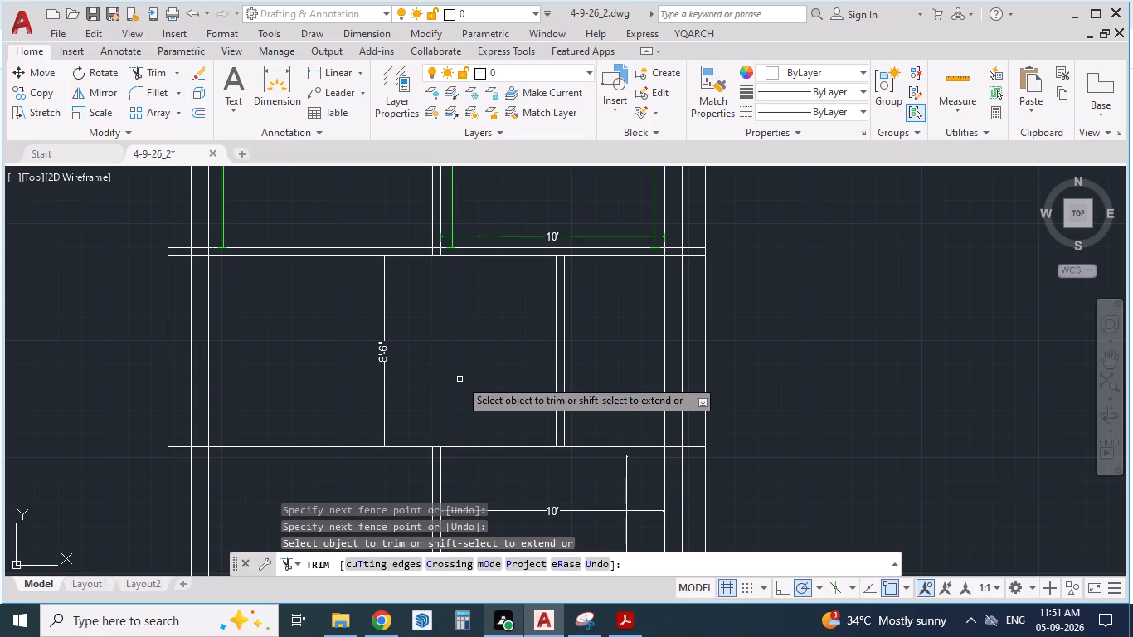
pyautogui.scroll(-1, 460, 379)
pyautogui.hotkey('alt', 'Tab')
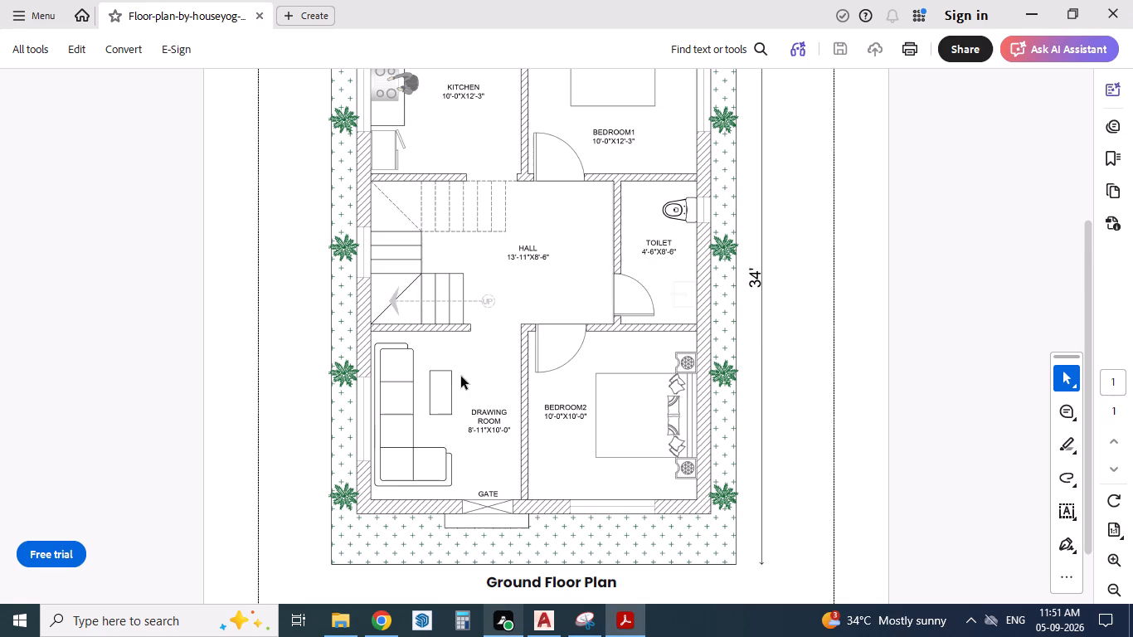
pyautogui.hotkey('alt', 'Tab')
pyautogui.scroll(-1, 461, 377)
pyautogui.scroll(1, 455, 377)
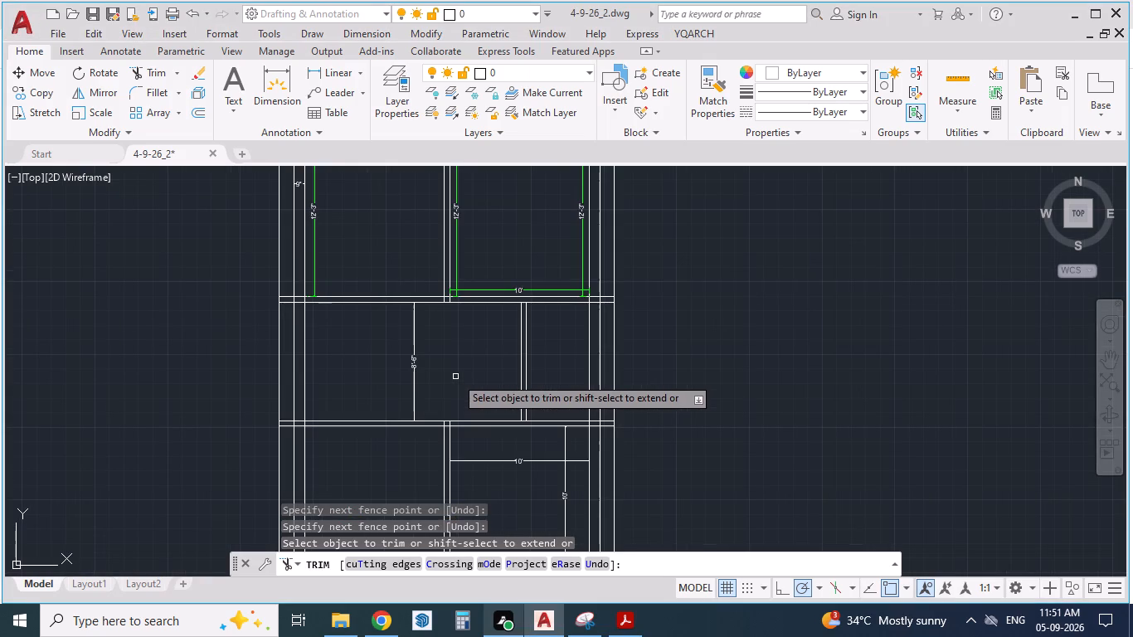
pyautogui.hotkey('ctrl', 's')
# Compare the reference PDF's full ground floor plan with the drawn wall layout, examining rooms and openings.
pyautogui.hotkey('alt', 'Tab')
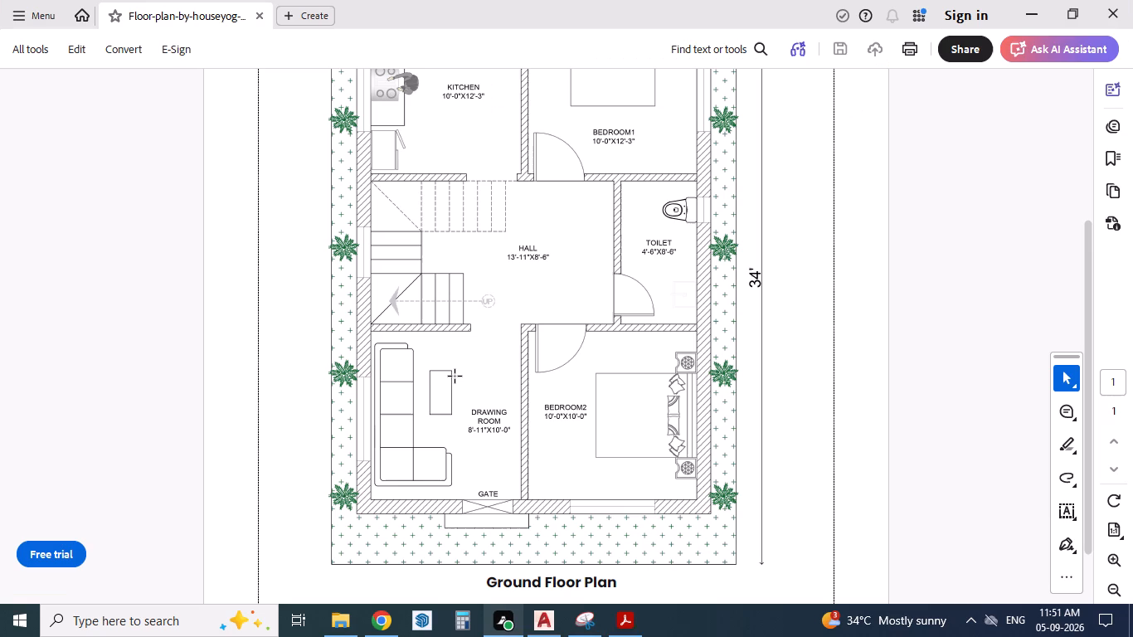
pyautogui.scroll(-1, 458, 377)
pyautogui.hotkey('alt', 'Tab')
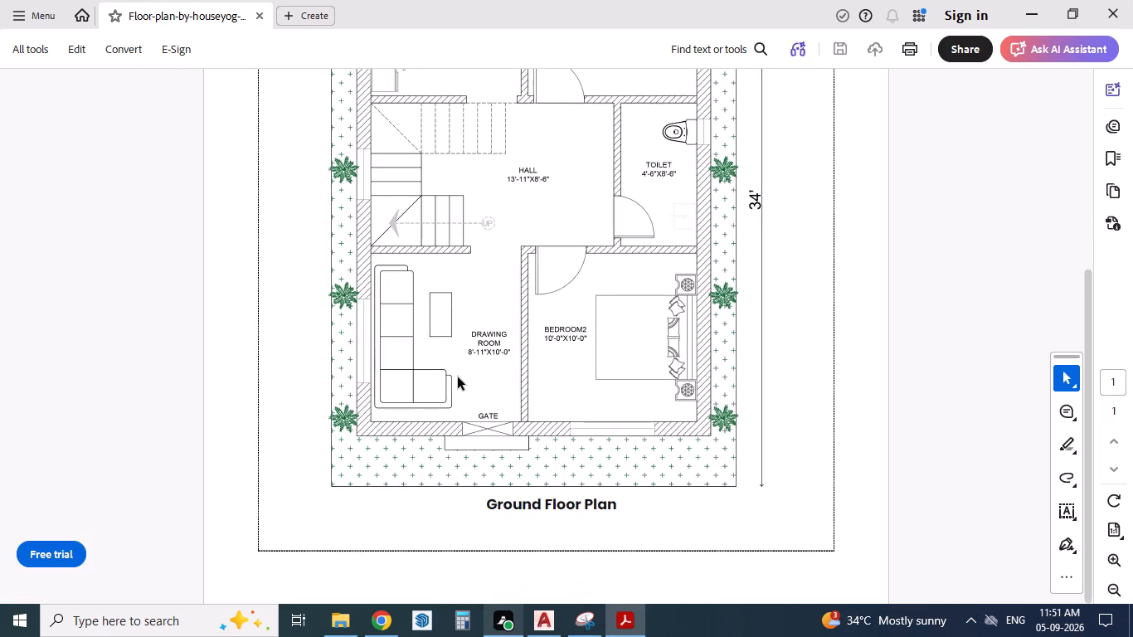
pyautogui.scroll(-2, 460, 378)
pyautogui.scroll(1, 468, 435)
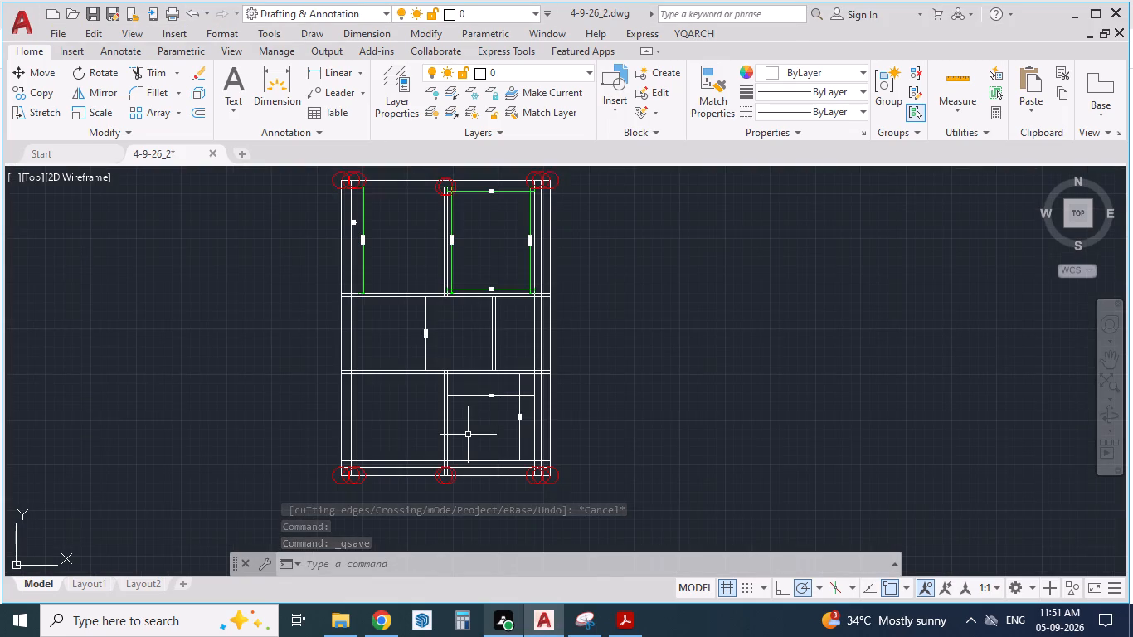
pyautogui.press('Tab')
pyautogui.scroll(2, 468, 435)
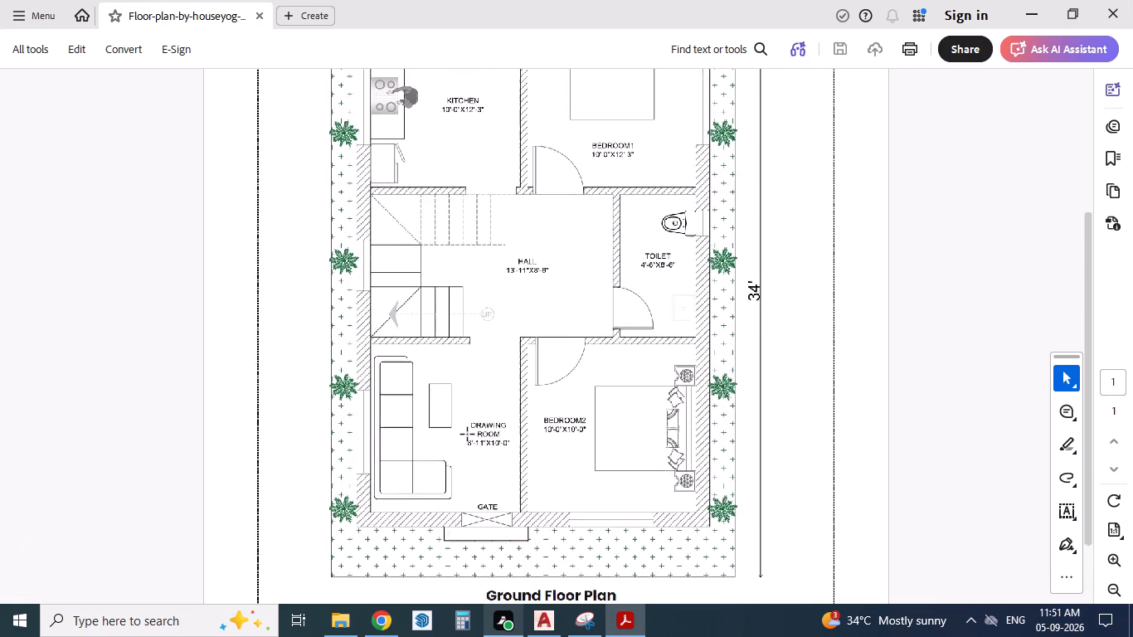
pyautogui.scroll(2, 468, 435)
pyautogui.keyDown('ctrl'); pyautogui.scroll(-2, 487, 376); pyautogui.keyUp('ctrl')
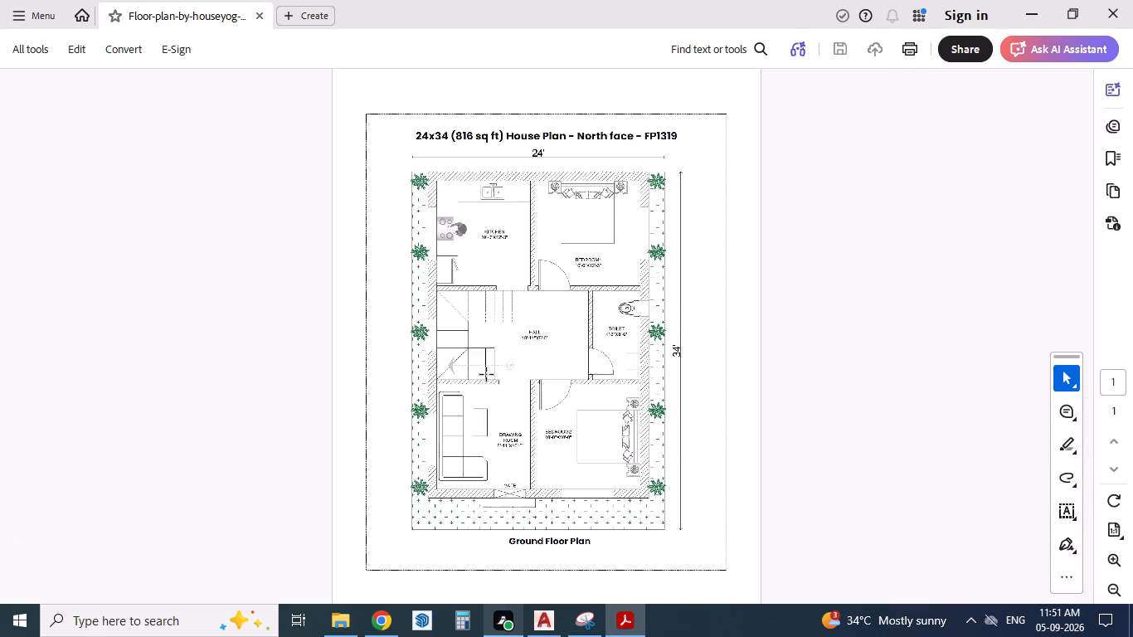
pyautogui.hotkey('alt', 'Tab')
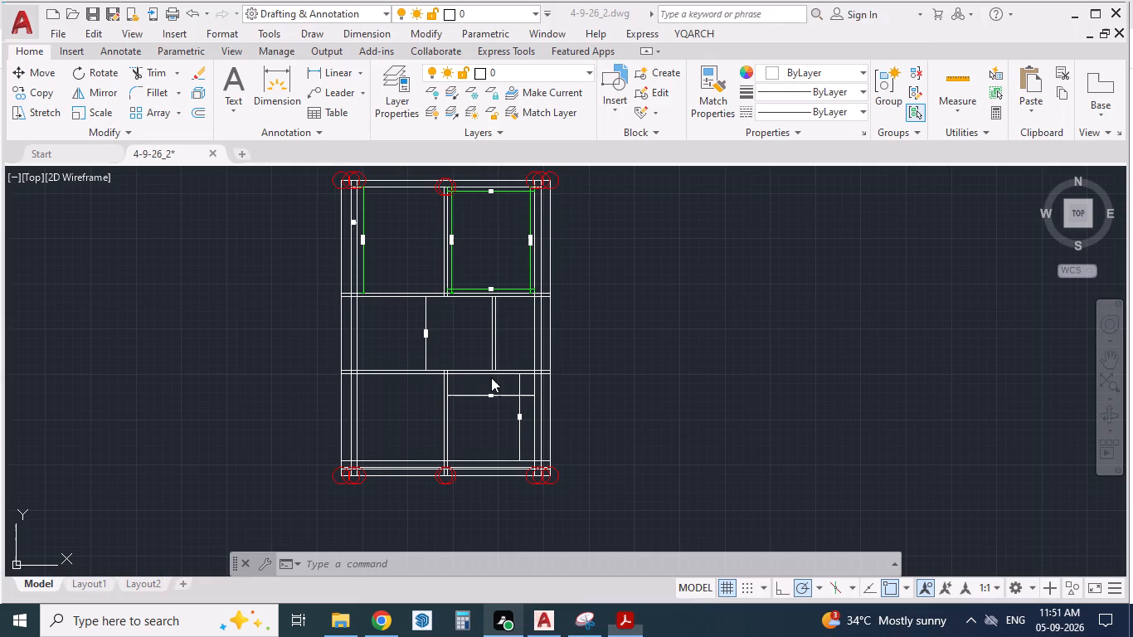
# Use YQArch Open Window on Wall to add 48-wide windows mid-wall in the kitchen's west wall and Bedroom1's east wall.
pyautogui.scroll(2, 383, 197)
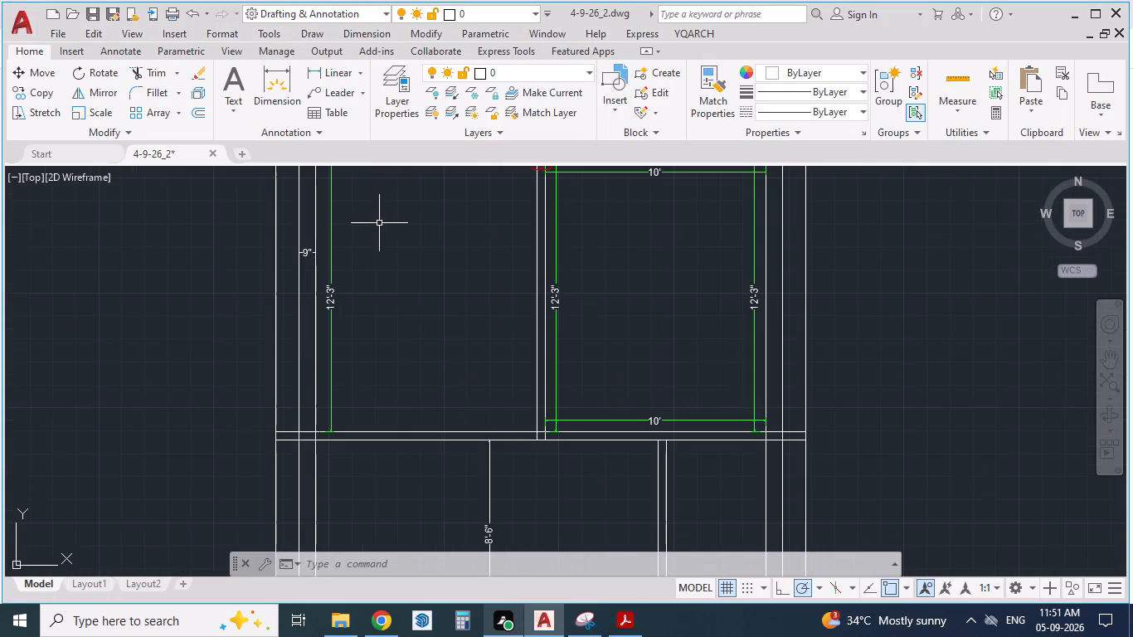
pyautogui.moveTo(420, 304); pyautogui.dragTo(449, 354, button='middle')
pyautogui.press('space')
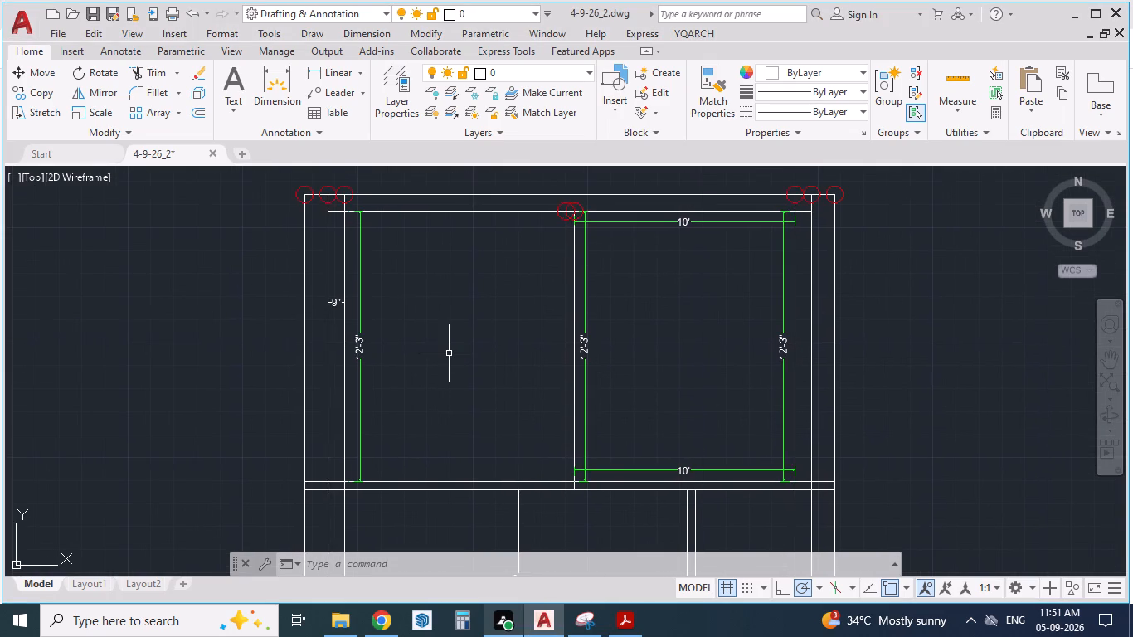
pyautogui.press('Escape')
pyautogui.press('Escape')
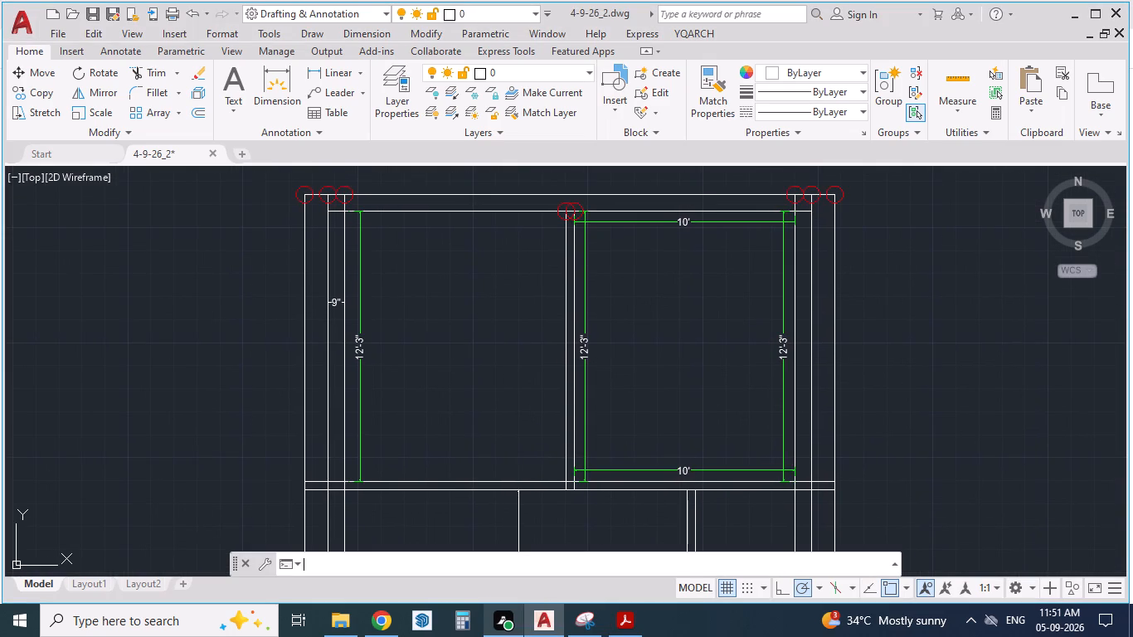
pyautogui.click(696, 32)
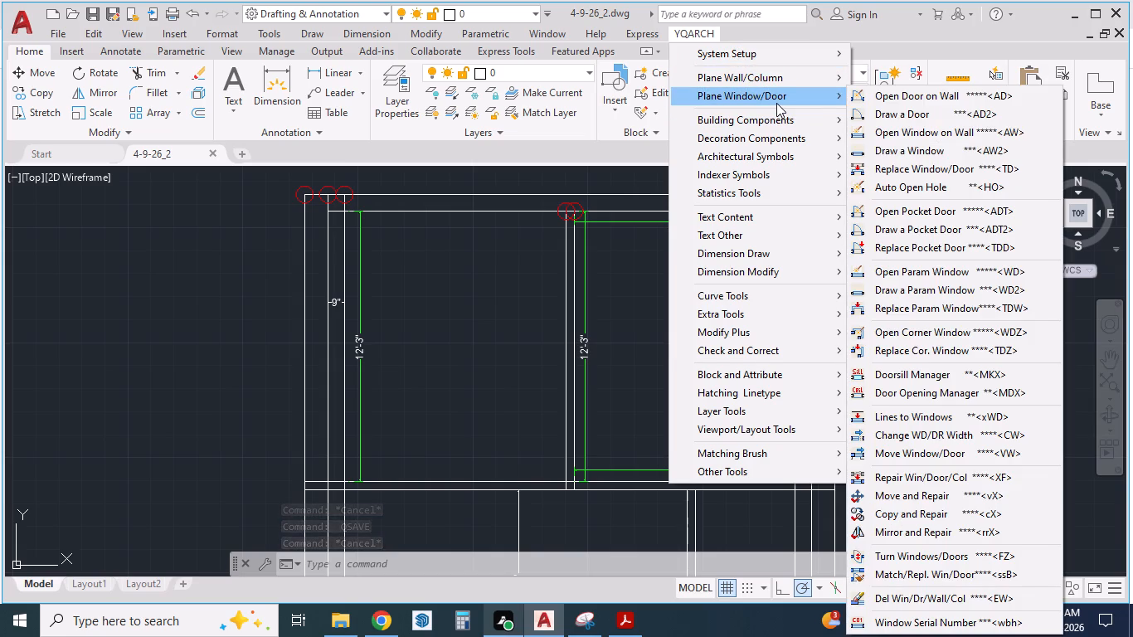
pyautogui.click(936, 131)
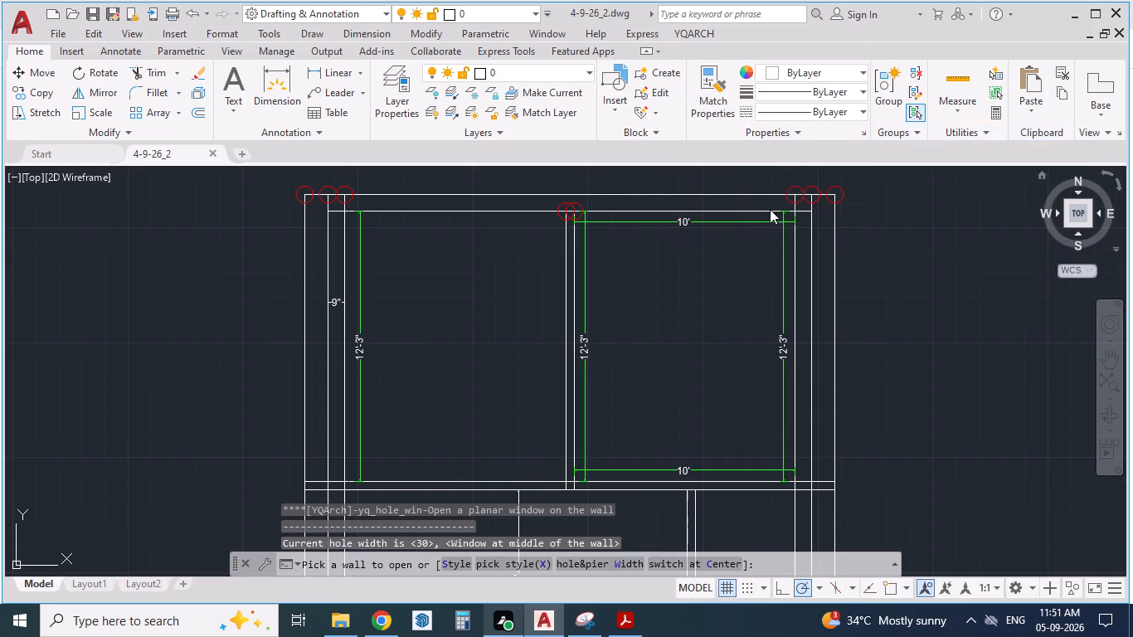
pyautogui.click(601, 559)
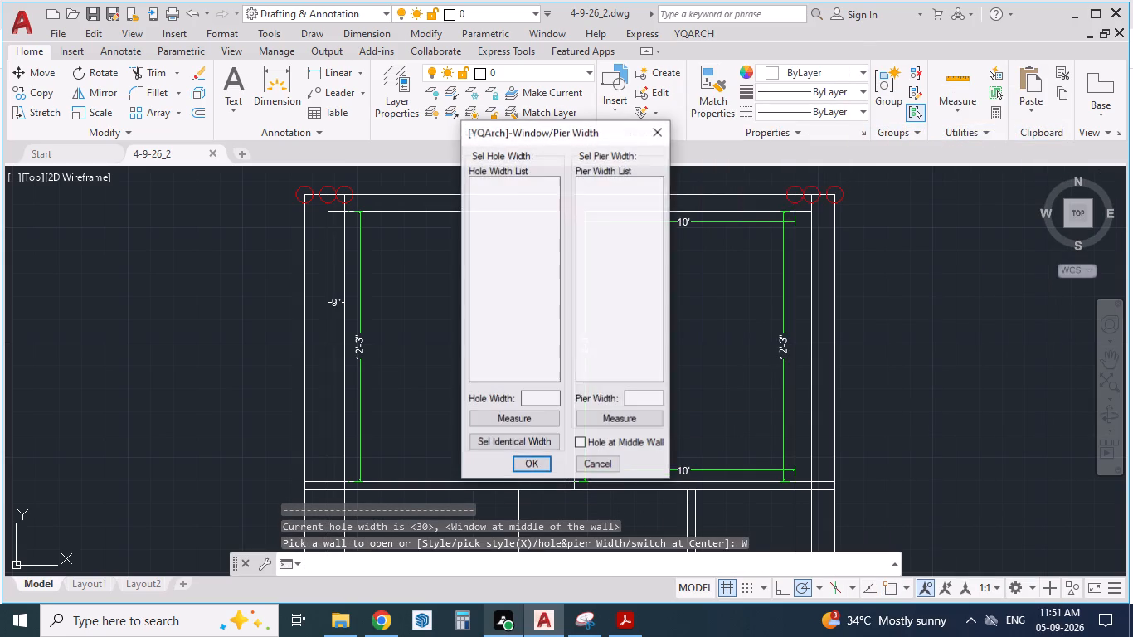
pyautogui.moveTo(535, 396); pyautogui.dragTo(503, 399)
pyautogui.write('48')
pyautogui.click(522, 467)
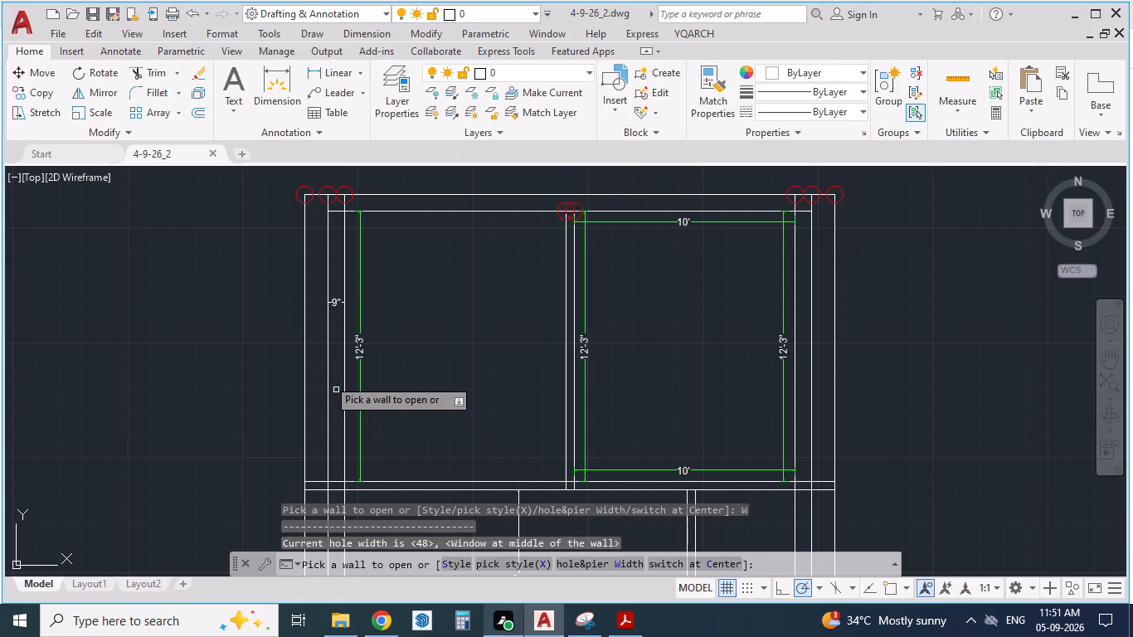
pyautogui.click(343, 357)
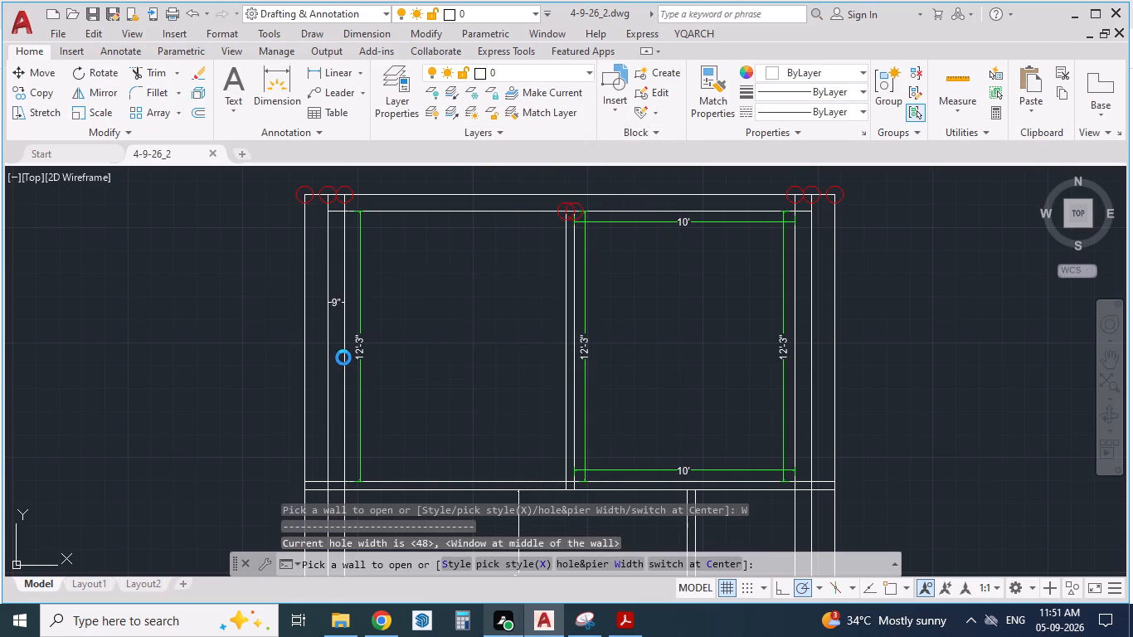
pyautogui.click(796, 339)
pyautogui.scroll(-1, 683, 299)
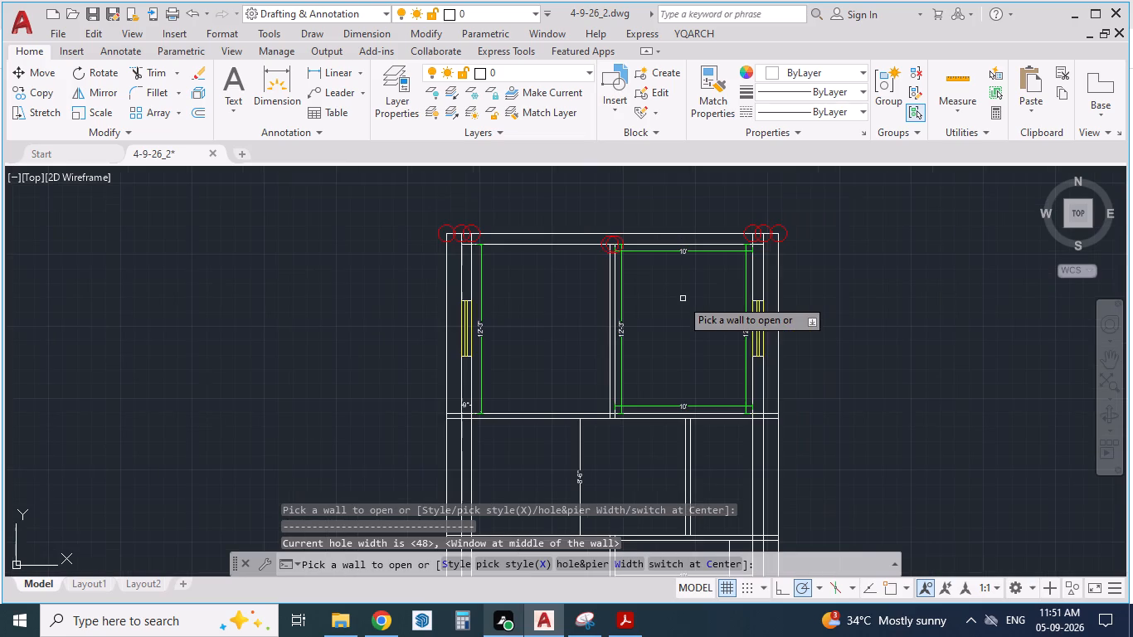
# Check the reference window positions and add a 48-wide window in the drawing room's west wall.
pyautogui.hotkey('alt', 'Tab')
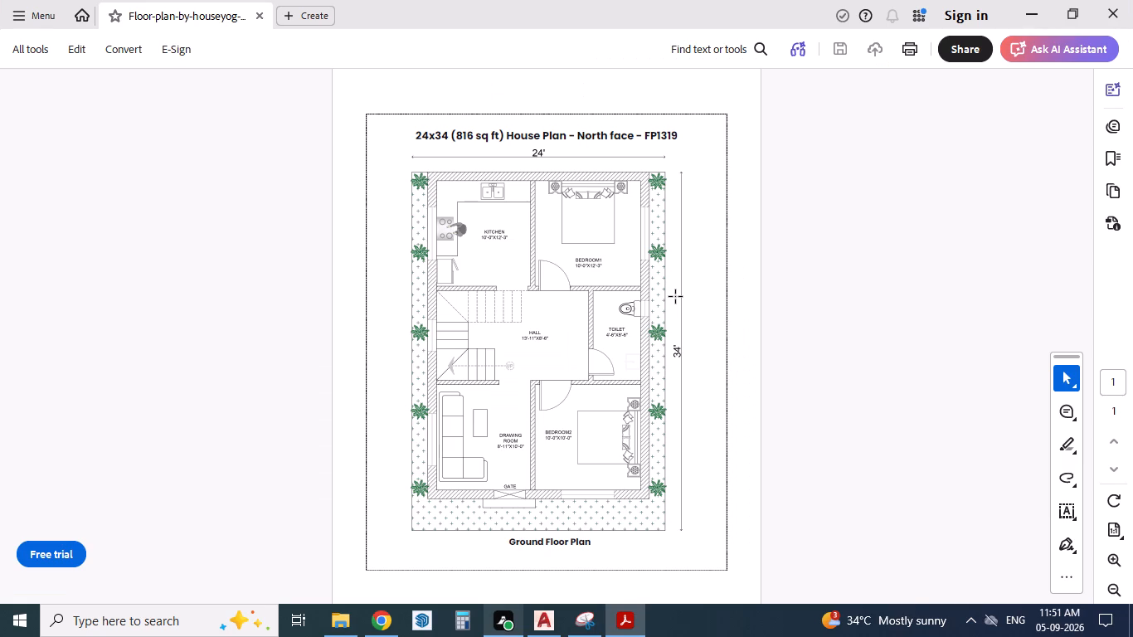
pyautogui.scroll(-1, 676, 297)
pyautogui.hotkey('alt', 'Tab')
pyautogui.scroll(-2, 641, 271)
pyautogui.scroll(3, 586, 377)
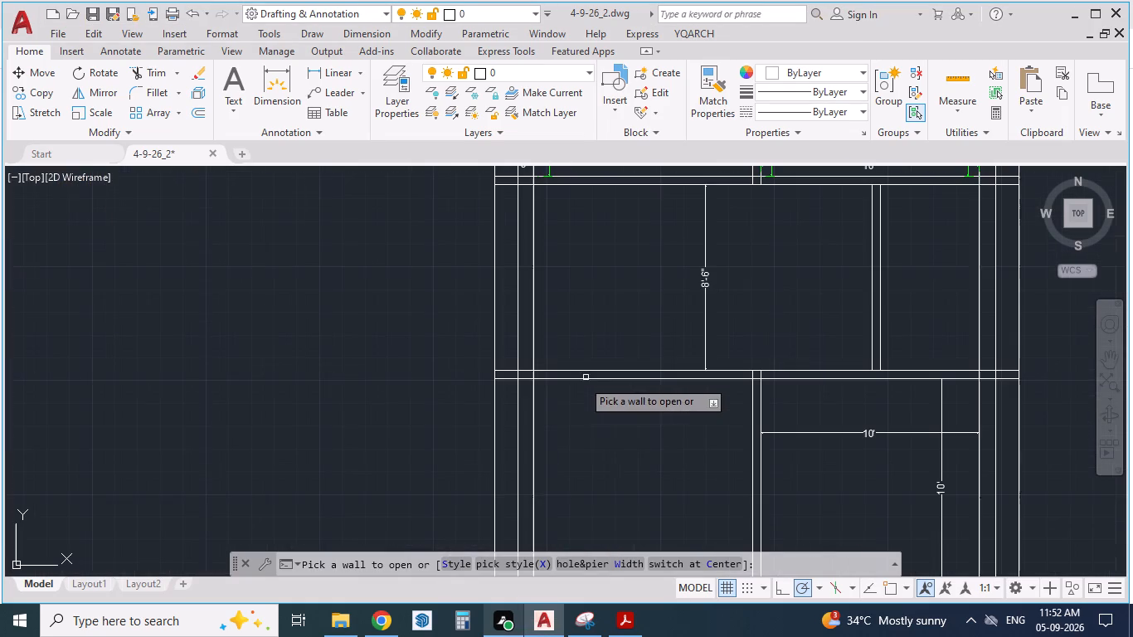
pyautogui.click(532, 502)
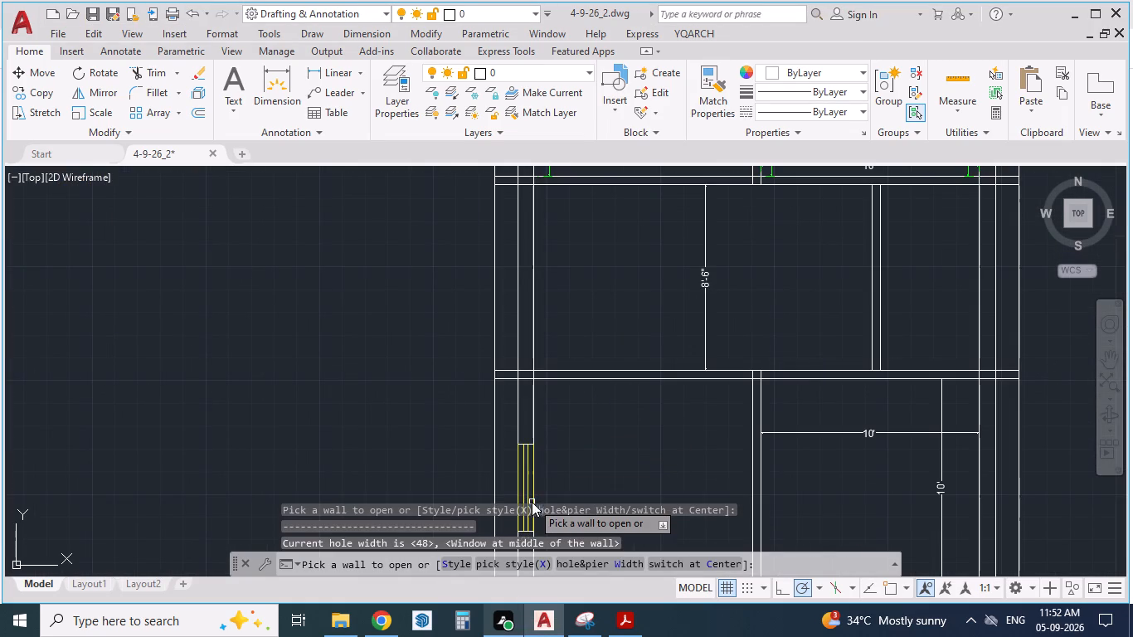
# Check the reference plan and add a 48-wide window in the middle of Bedroom2's south wall.
pyautogui.scroll(-1, 532, 362)
pyautogui.hotkey('alt', 'Tab')
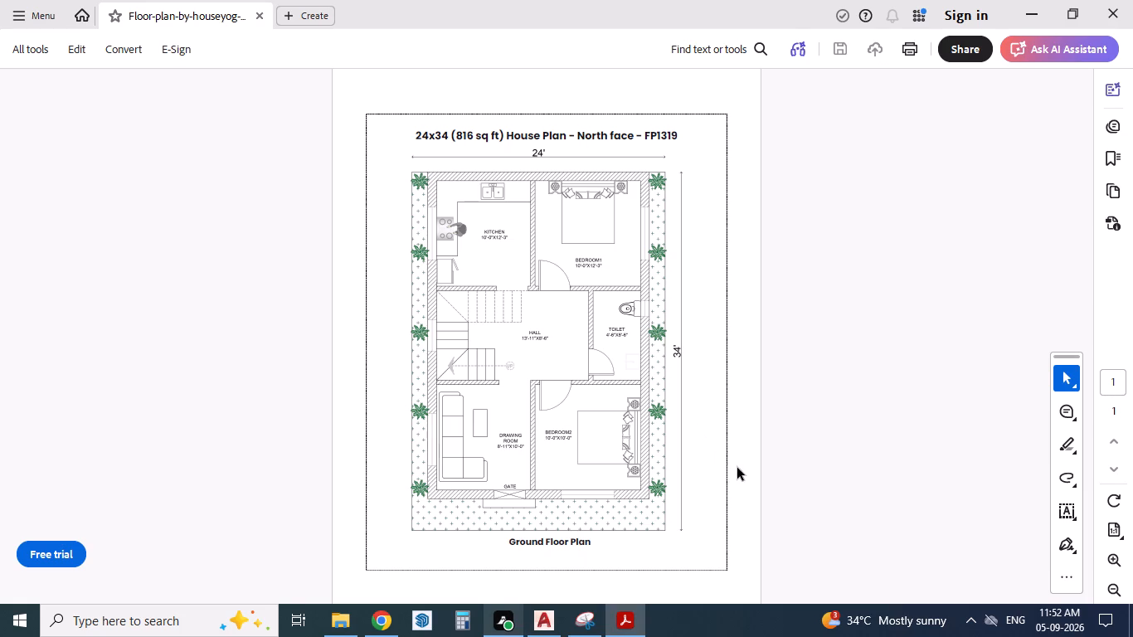
pyautogui.hotkey('alt', 'Tab')
pyautogui.click(552, 620)
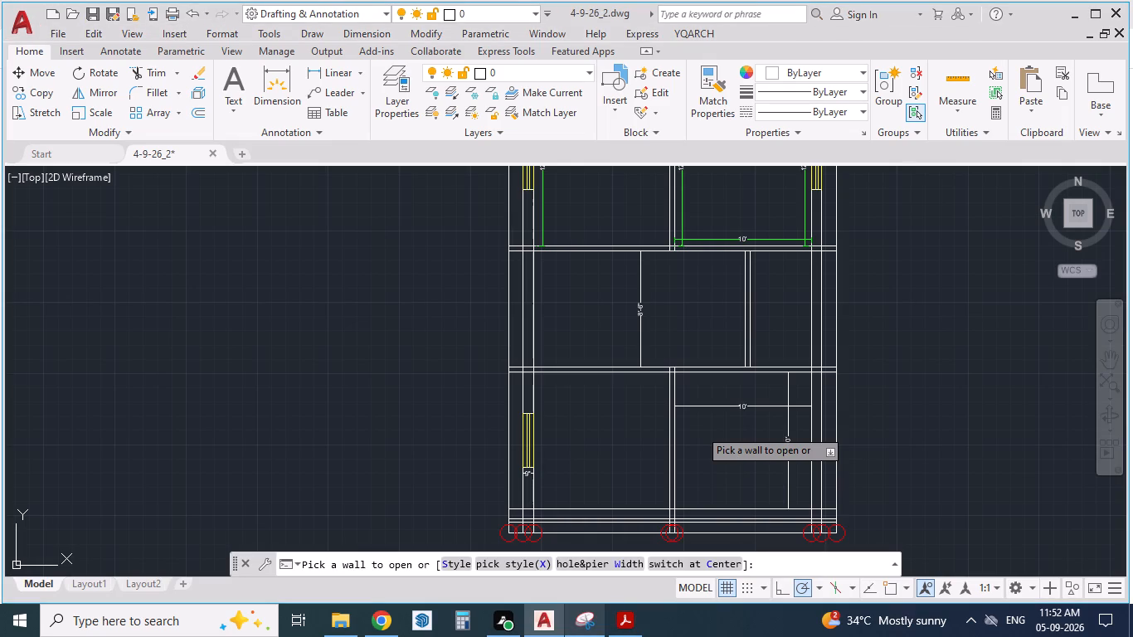
pyautogui.scroll(2, 757, 571)
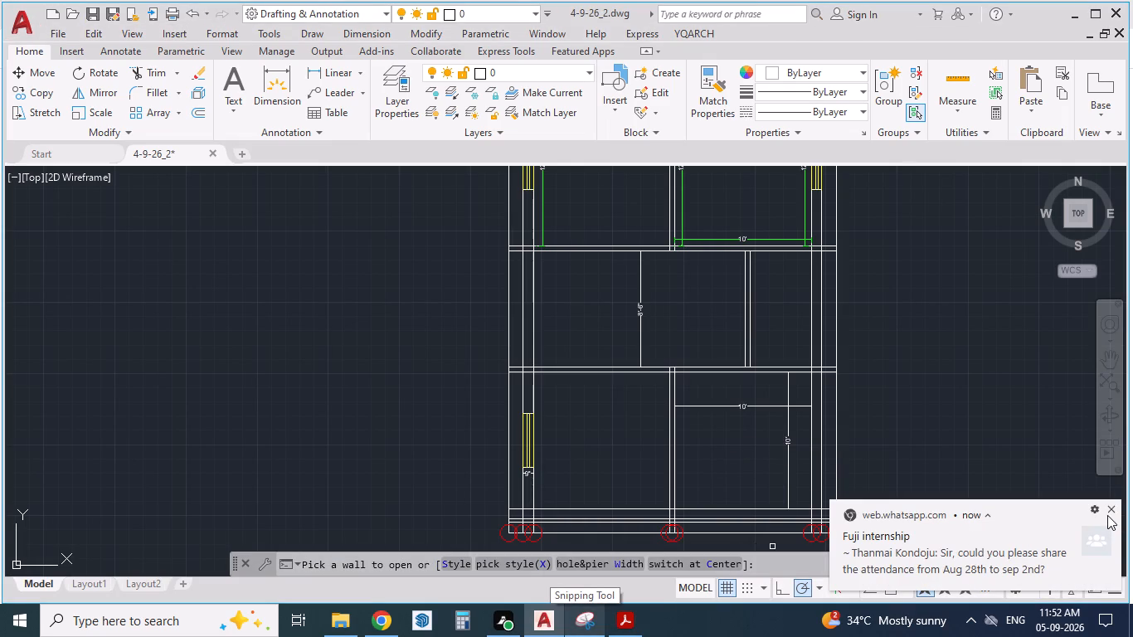
pyautogui.click(1108, 512)
pyautogui.scroll(1, 757, 550)
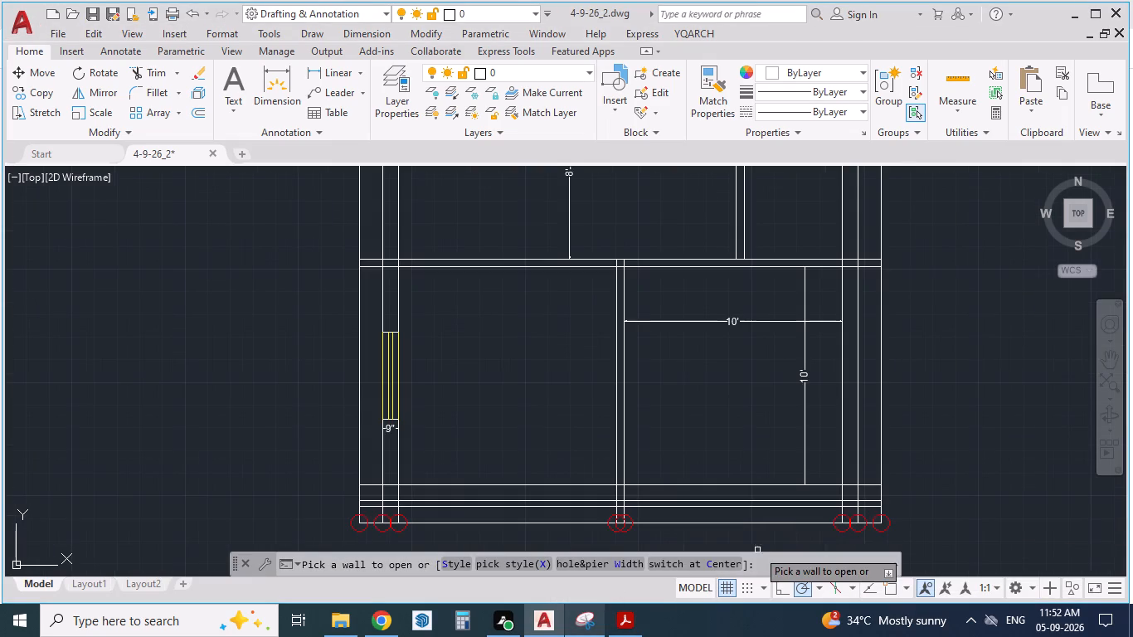
pyautogui.click(753, 487)
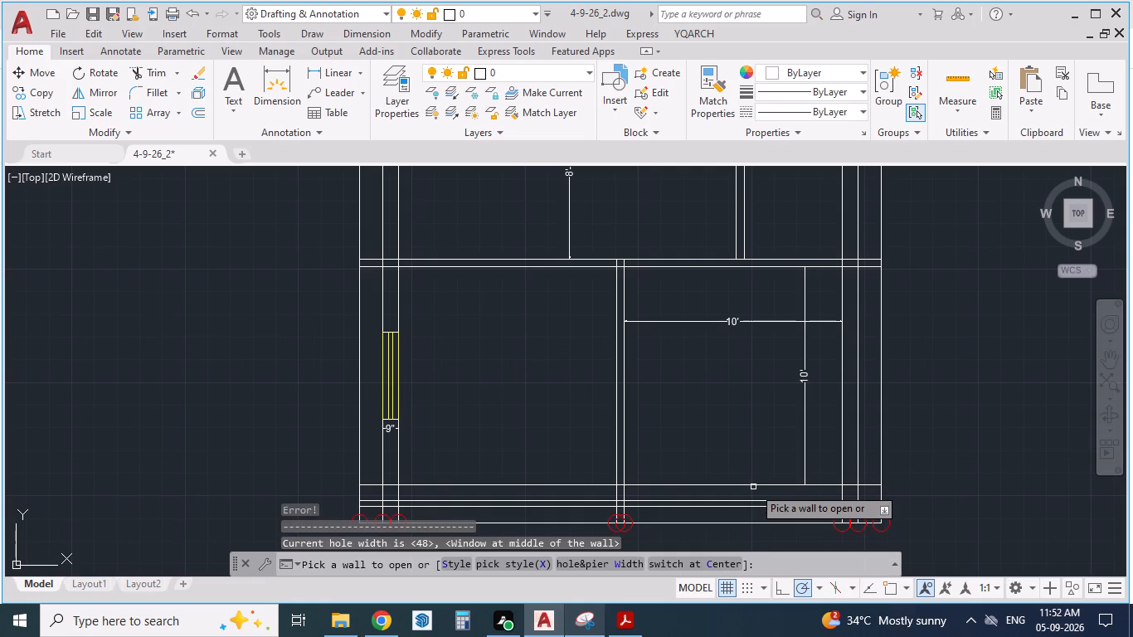
pyautogui.click(752, 484)
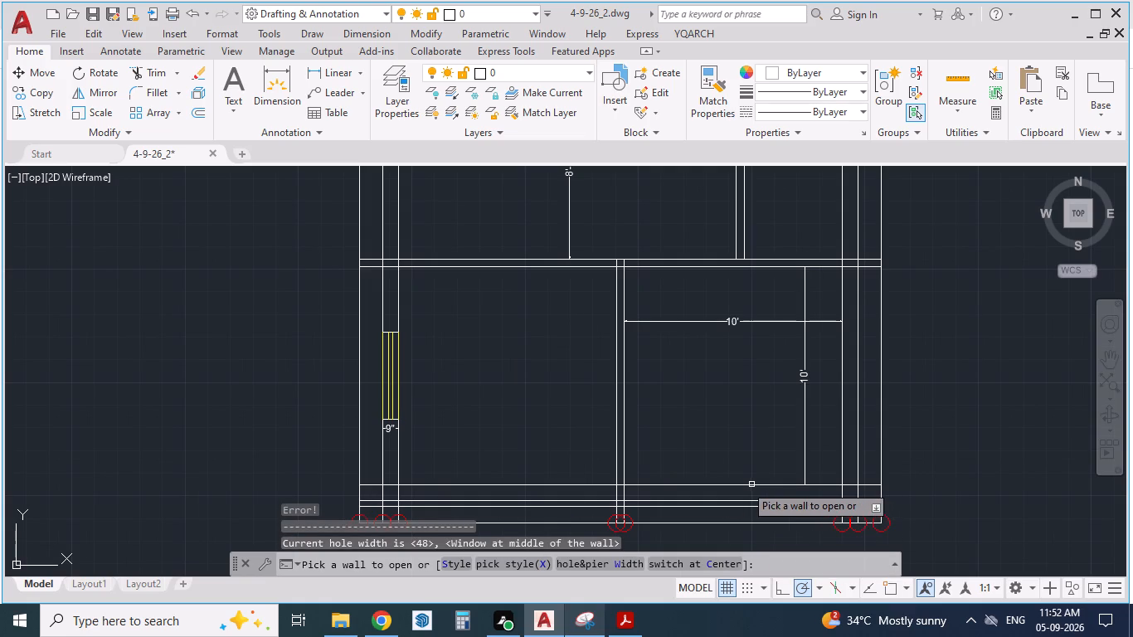
pyautogui.click(735, 487)
# Set the window hole width to 36 and add a window mid-wall in the hall's west wall, following the reference plan.
pyautogui.scroll(-1, 819, 322)
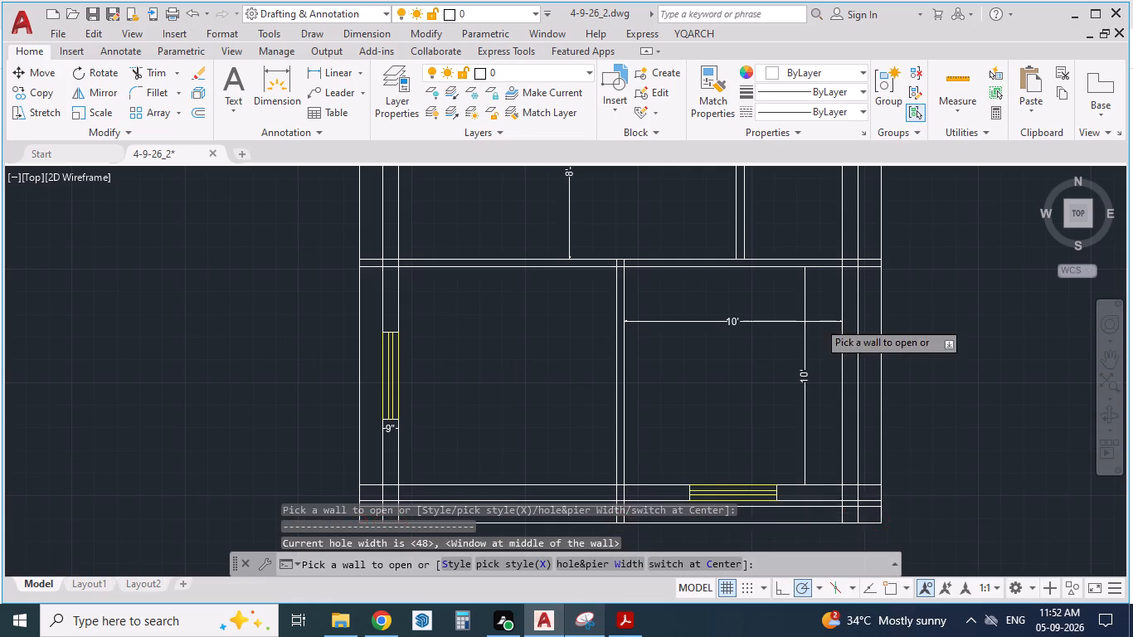
pyautogui.hotkey('alt', 'Tab')
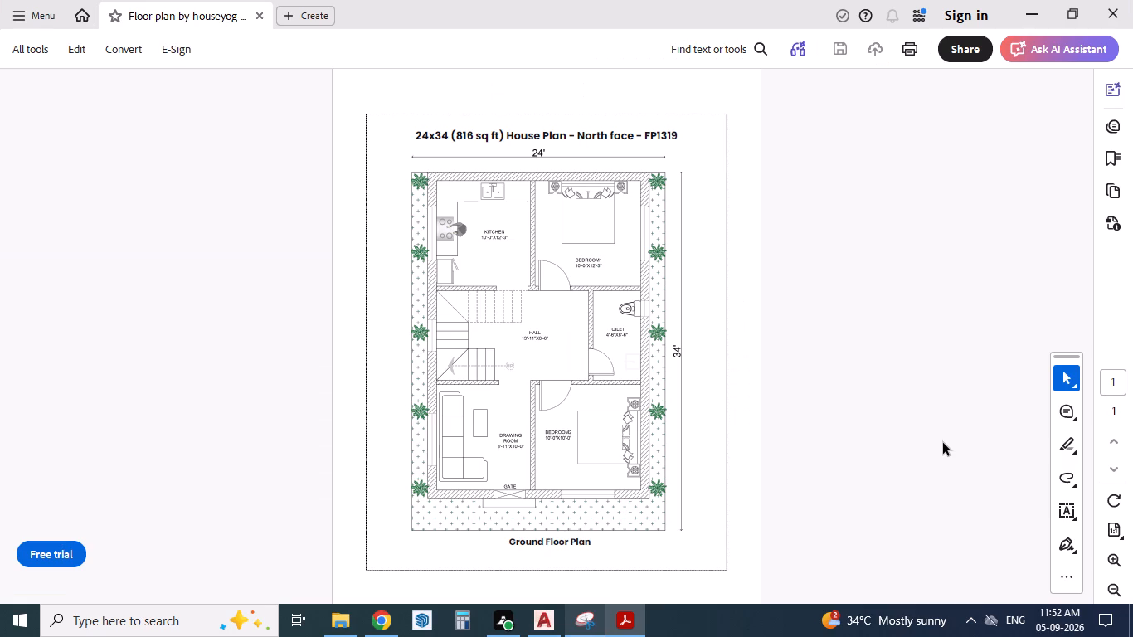
pyautogui.hotkey('alt', 'Tab')
pyautogui.scroll(-1, 608, 448)
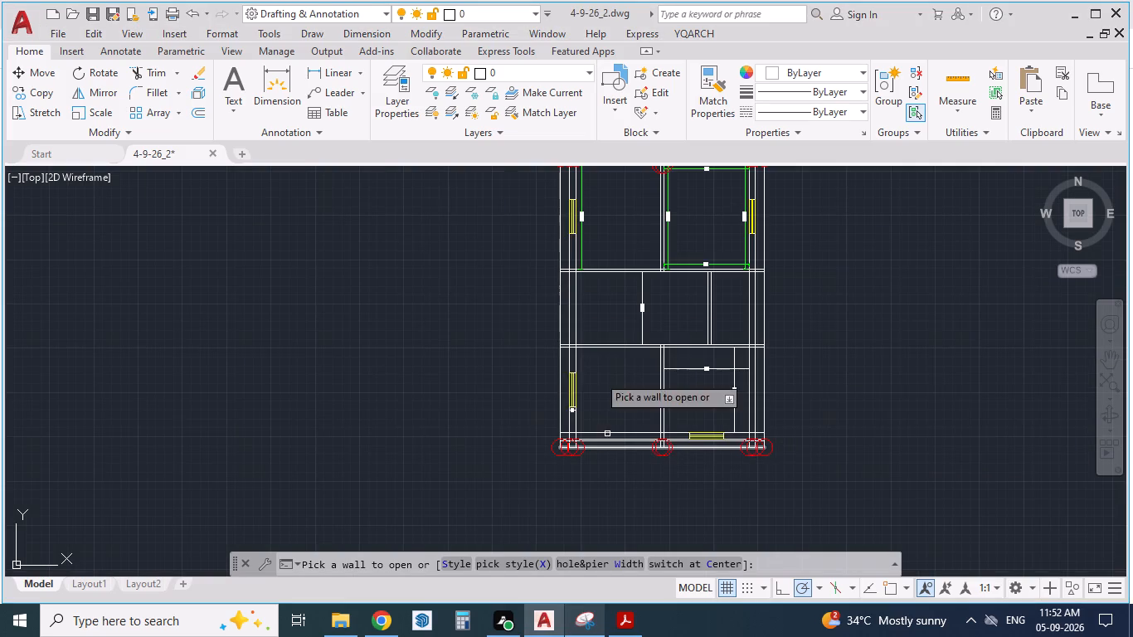
pyautogui.scroll(2, 576, 303)
pyautogui.click(570, 561)
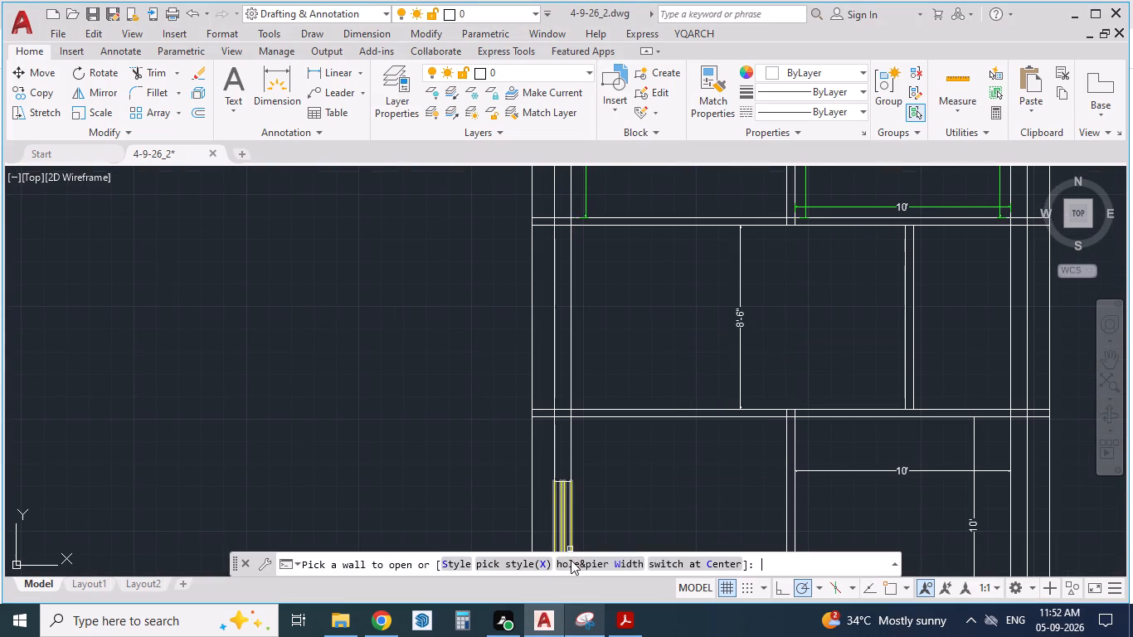
pyautogui.moveTo(539, 397); pyautogui.dragTo(477, 397)
pyautogui.write('36')
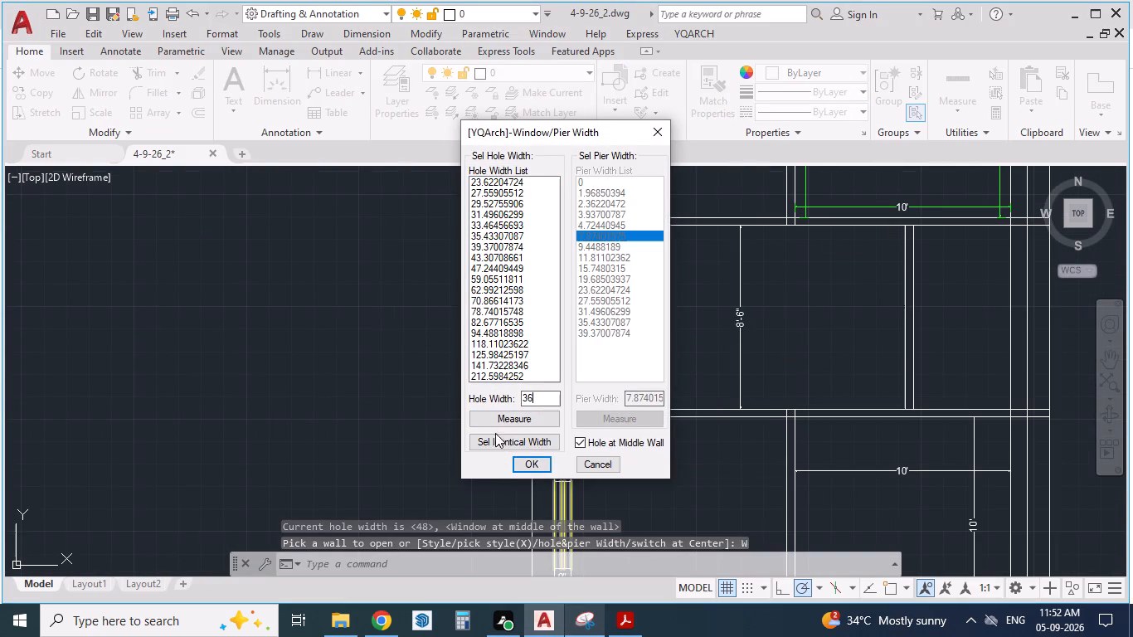
pyautogui.click(524, 463)
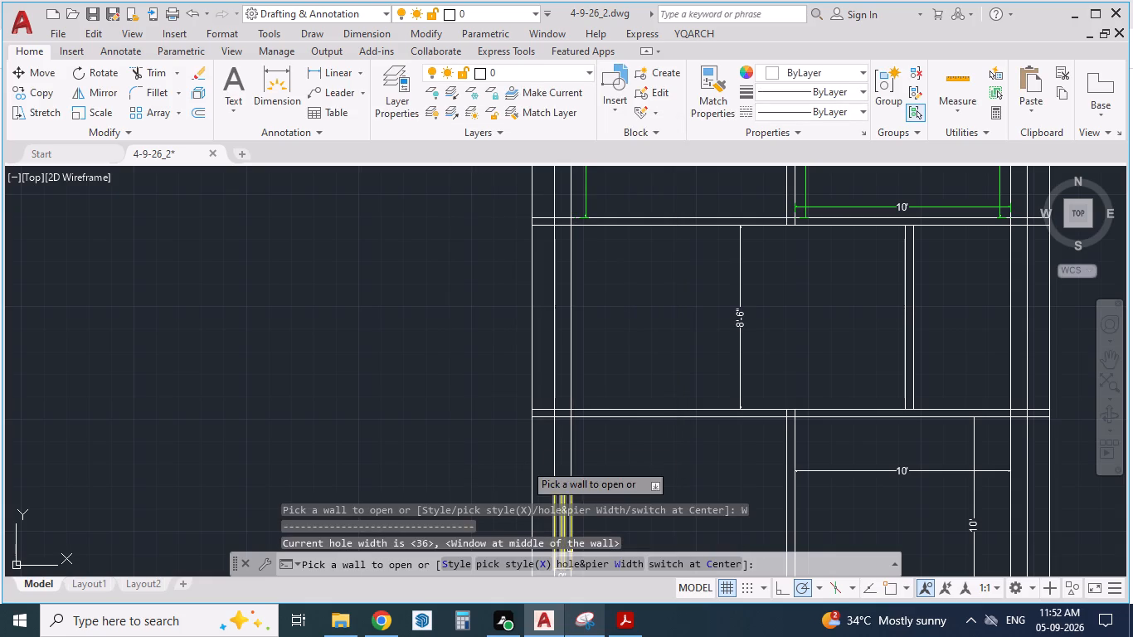
pyautogui.click(571, 313)
# Check the reference plan and add a 36-wide opening window in the middle of the drawing room's south wall.
pyautogui.scroll(-2, 436, 346)
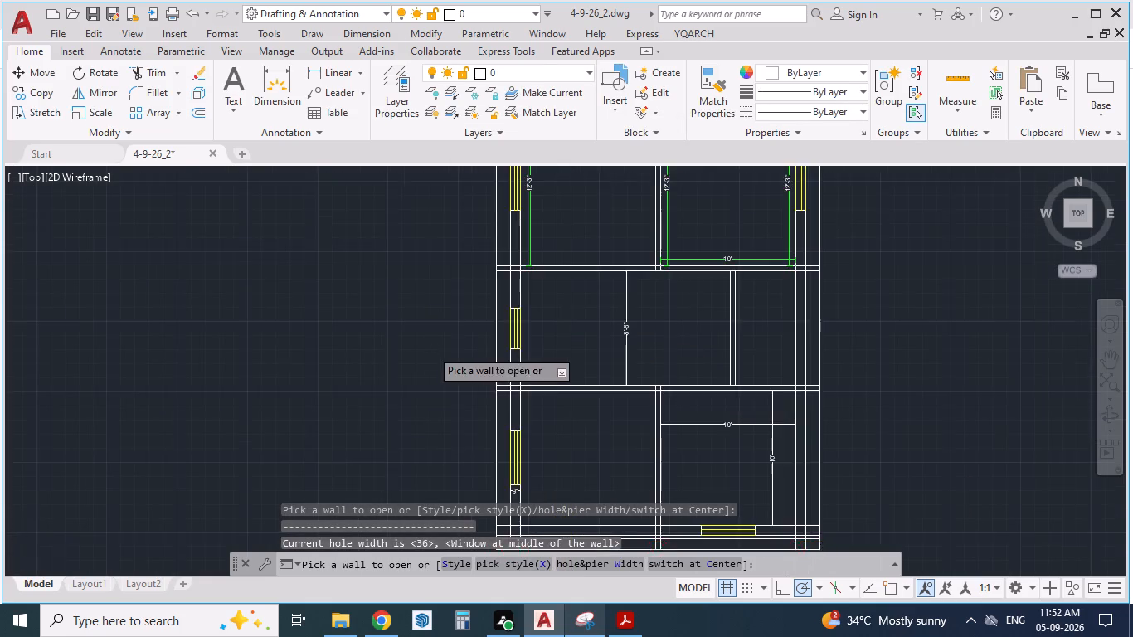
pyautogui.hotkey('alt', 'Tab')
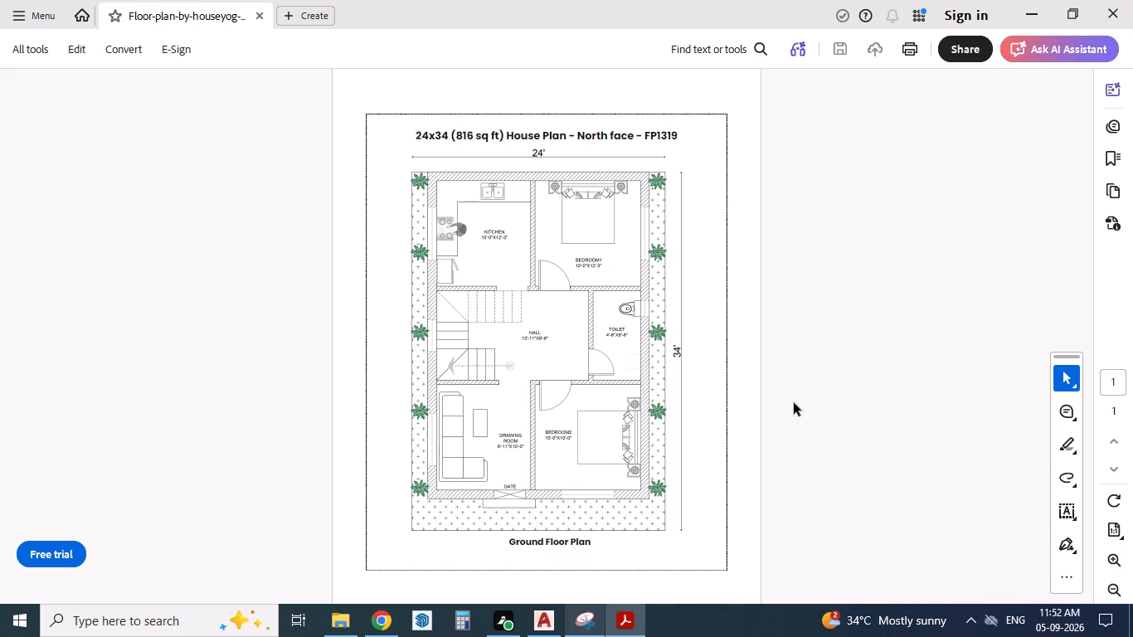
pyautogui.hotkey('alt', 'Tab')
pyautogui.scroll(1, 552, 464)
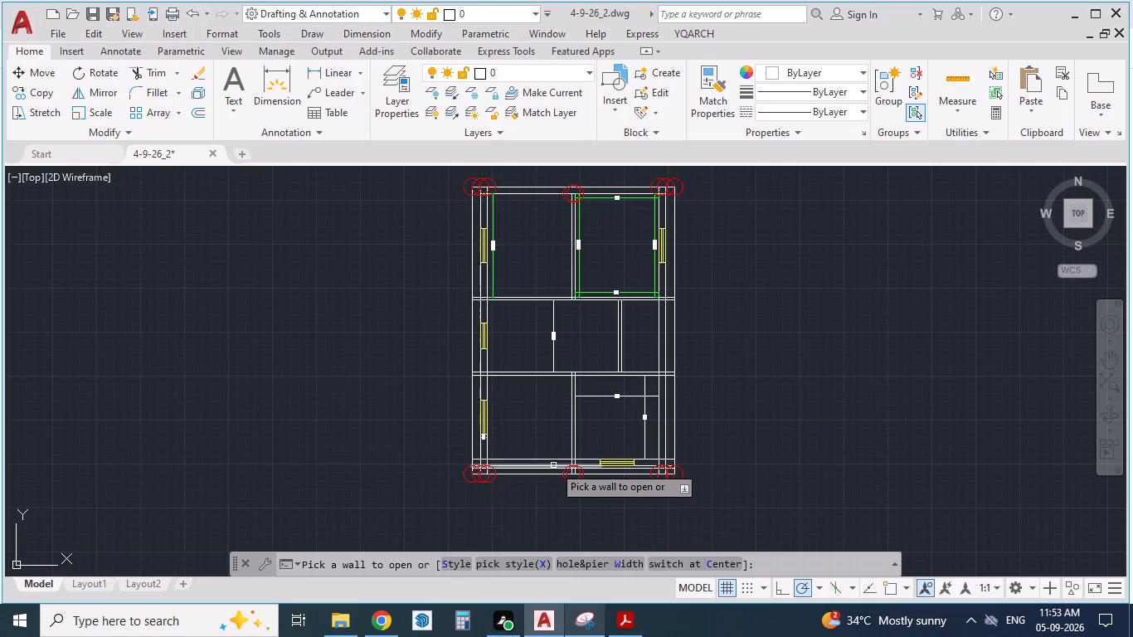
pyautogui.scroll(1, 552, 464)
pyautogui.click(537, 456)
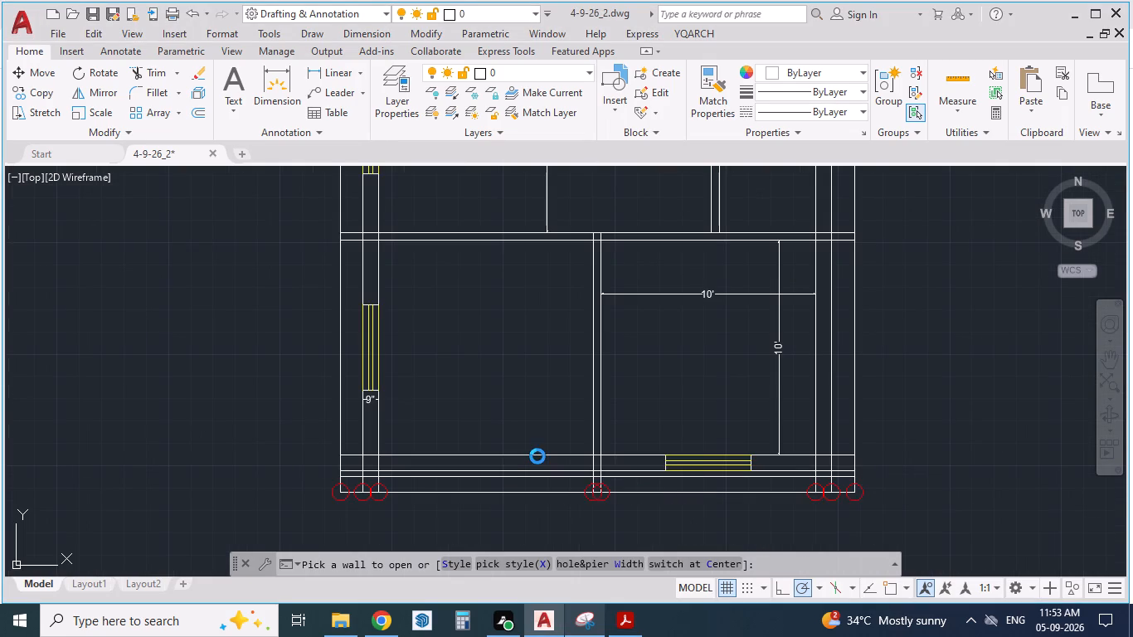
# Set the window hole width to 24 and place a window mid-wall on the toilet's east wall, per the reference plan.
pyautogui.hotkey('alt', 'Tab')
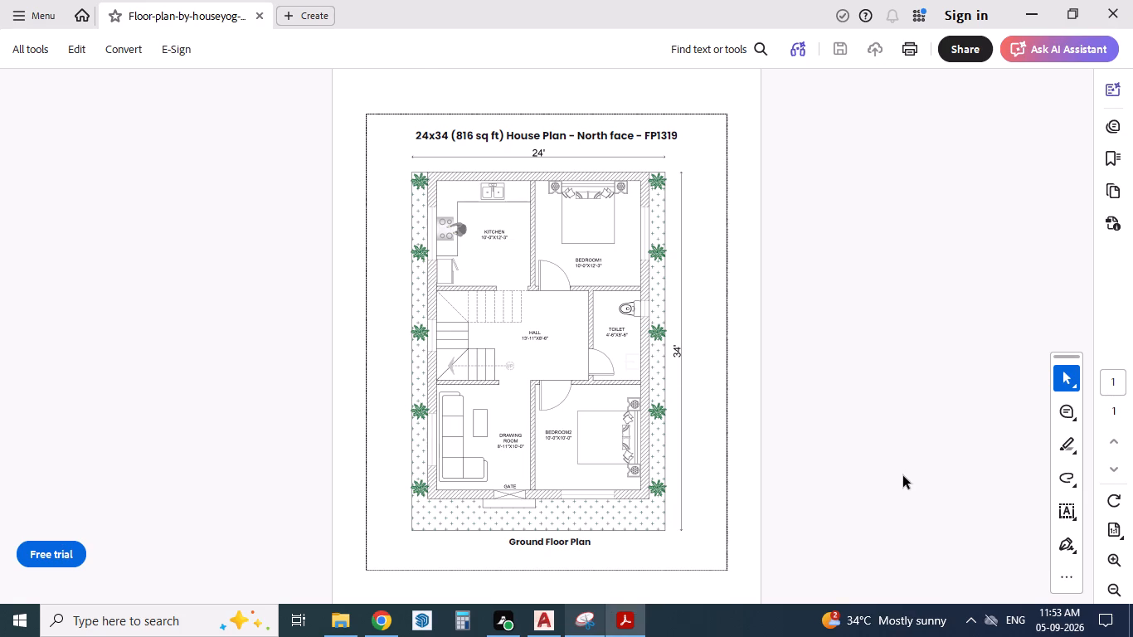
pyautogui.hotkey('alt', 'Tab')
pyautogui.scroll(-2, 664, 424)
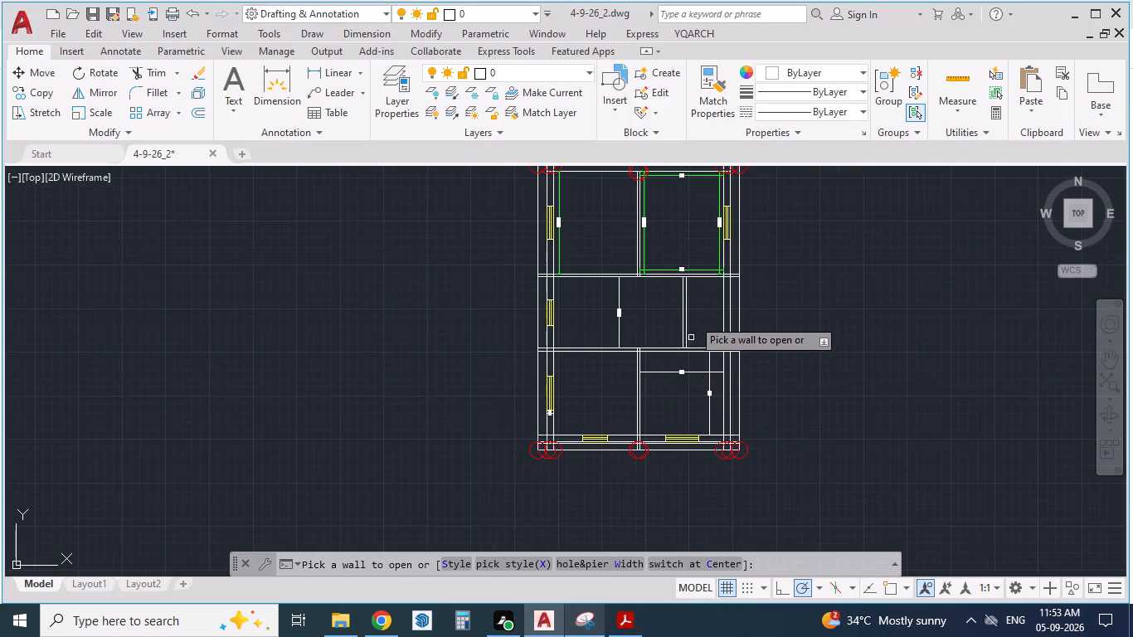
pyautogui.scroll(1, 698, 303)
pyautogui.hotkey('alt', 'Tab')
pyautogui.hotkey('alt', 'Tab')
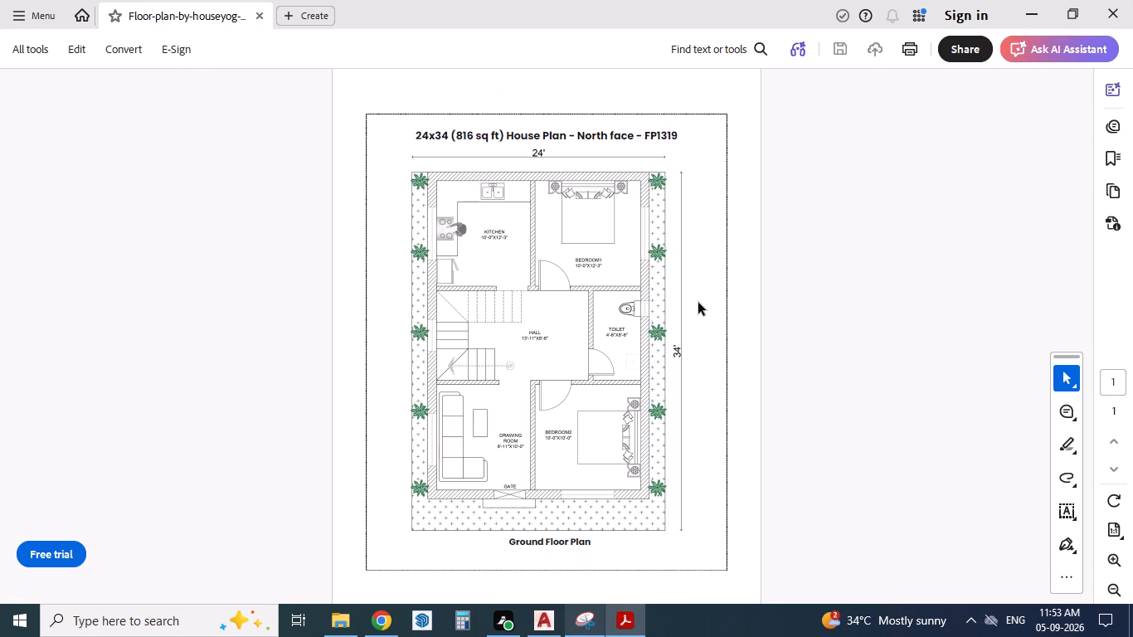
pyautogui.scroll(2, 764, 270)
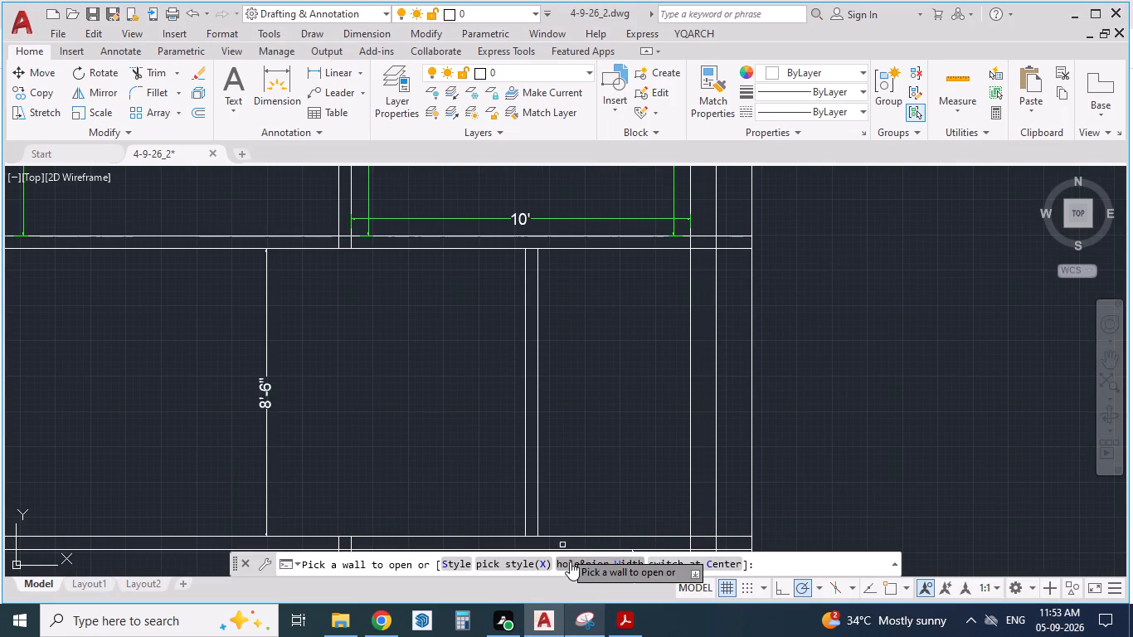
pyautogui.click(577, 562)
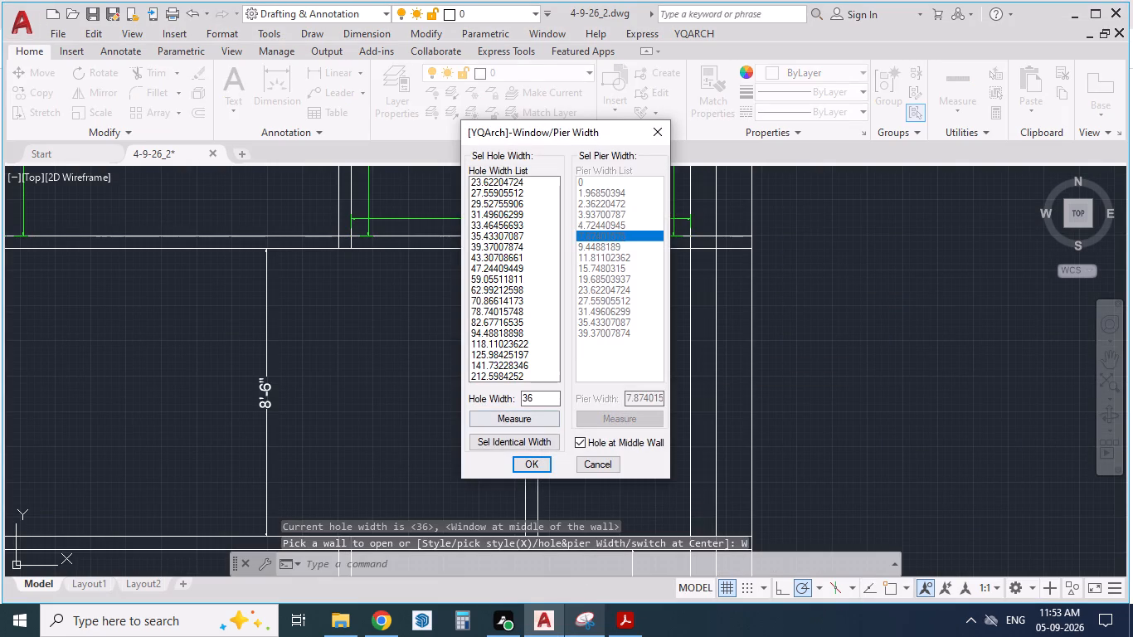
pyautogui.moveTo(535, 397); pyautogui.dragTo(474, 397)
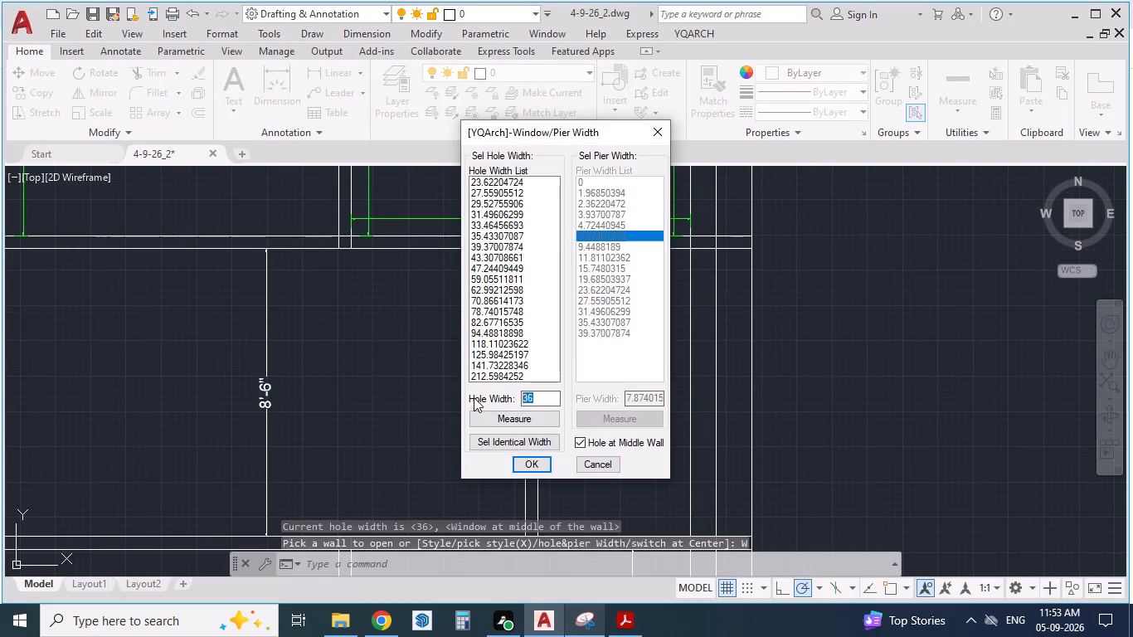
pyautogui.write('24')
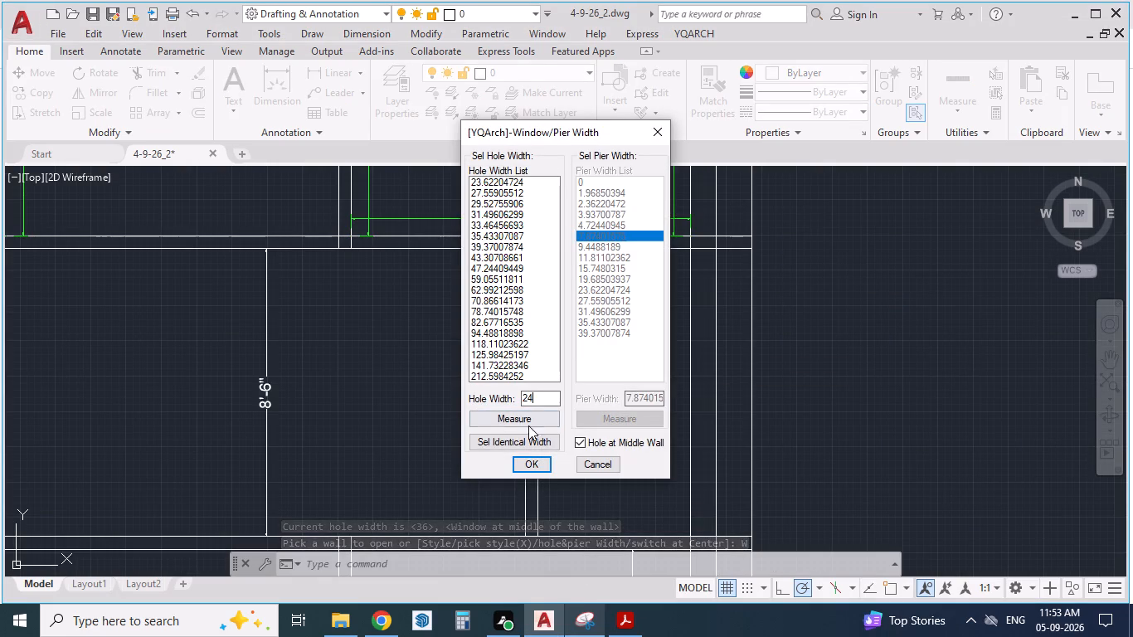
pyautogui.click(536, 466)
pyautogui.scroll(-1, 536, 466)
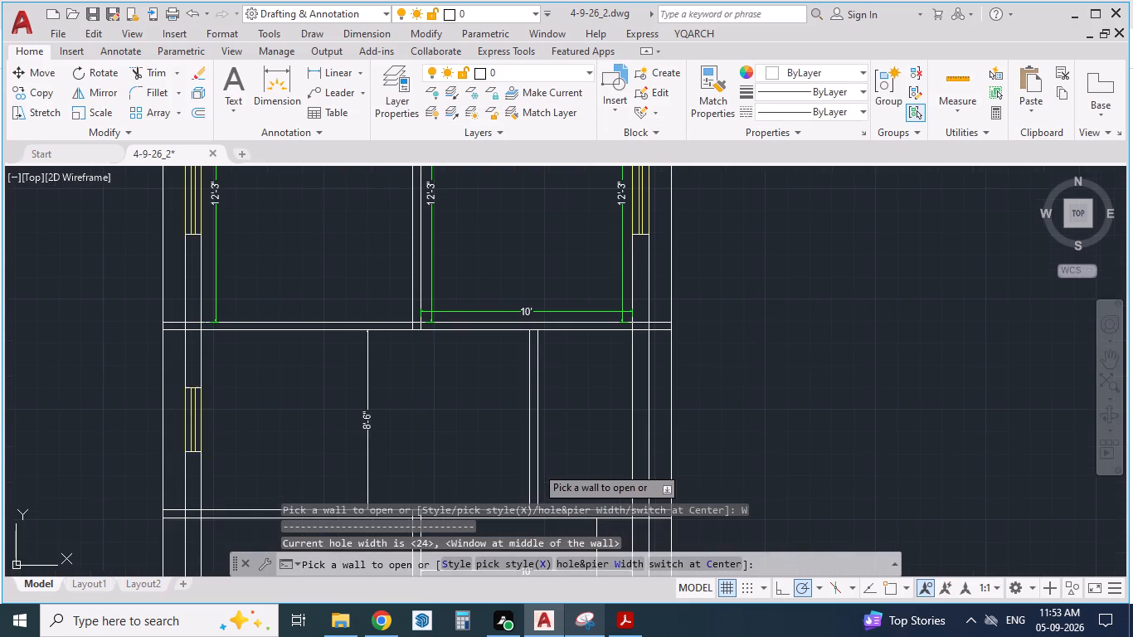
pyautogui.click(632, 353)
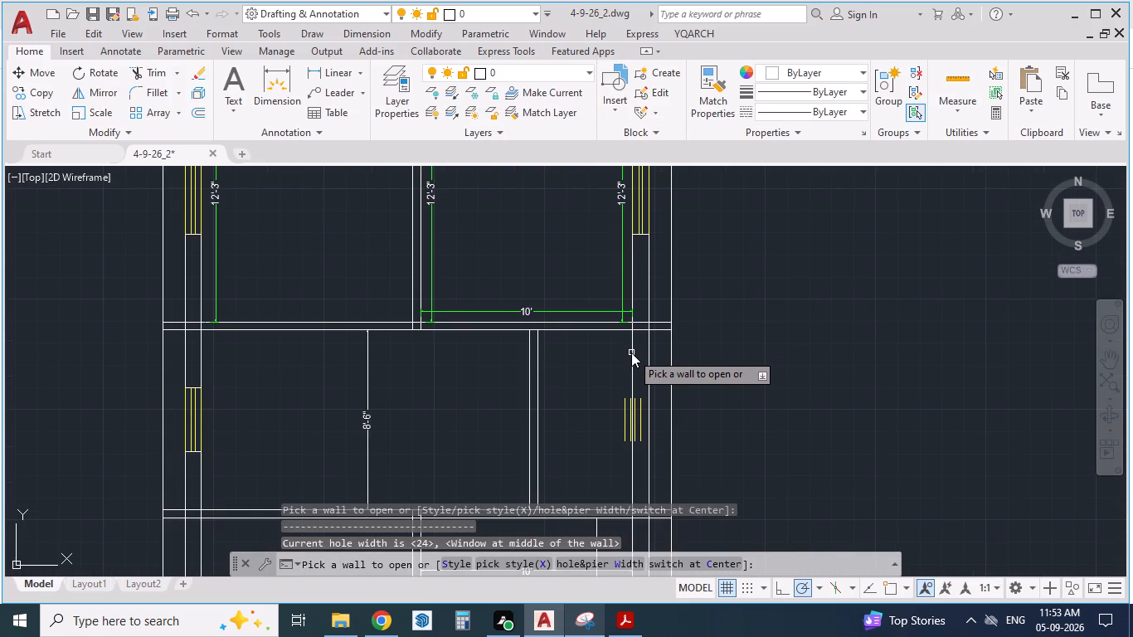
pyautogui.scroll(1, 617, 453)
pyautogui.press('Escape')
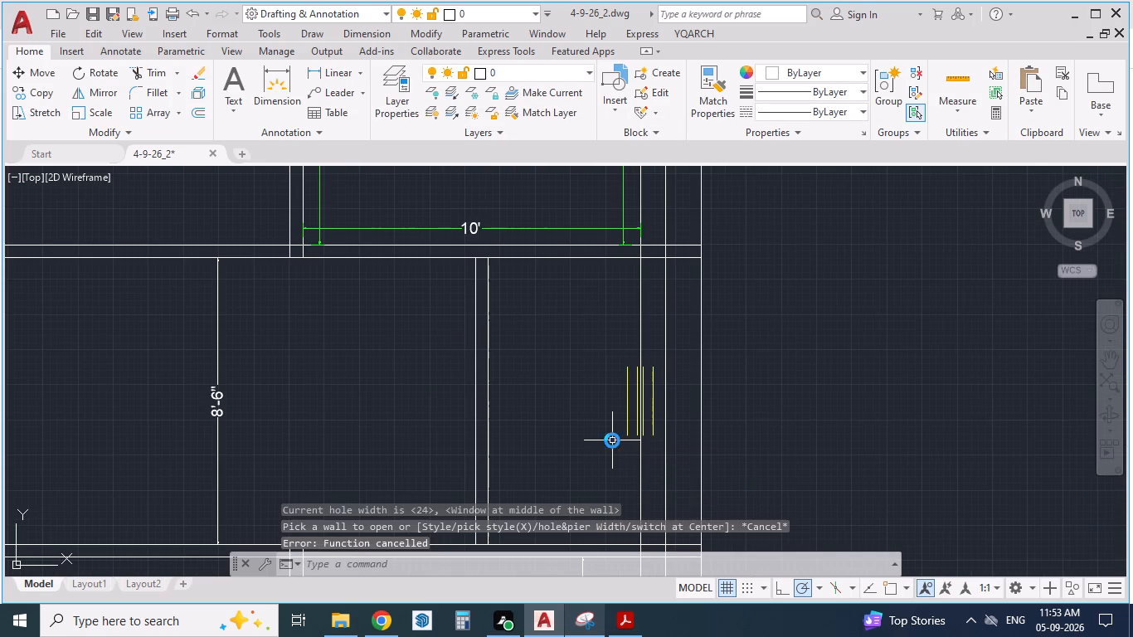
pyautogui.press('Escape')
# Move the toilet window about 2' north and into the east wall, with its inner edge on the wall's inner face.
pyautogui.scroll(2, 612, 440)
pyautogui.click(727, 307)
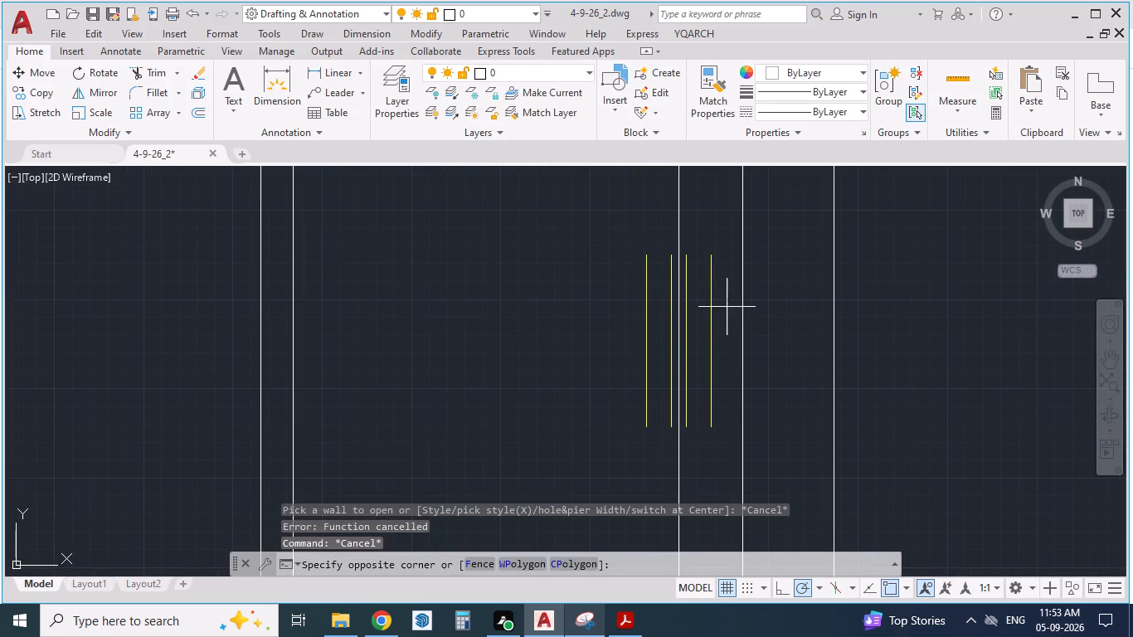
pyautogui.click(639, 340)
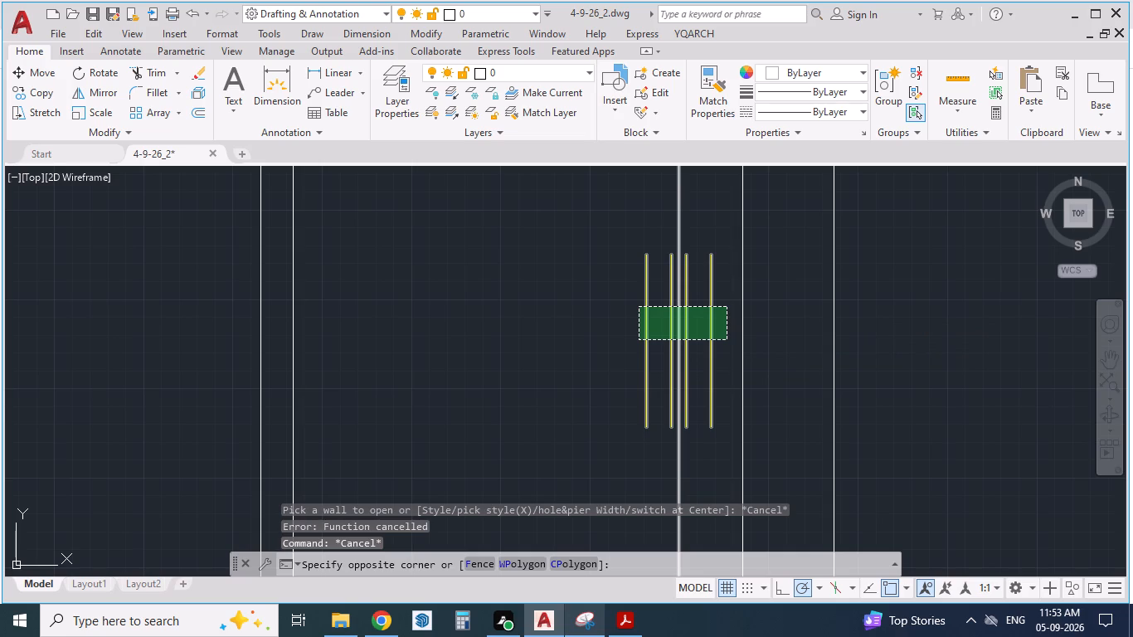
pyautogui.click(746, 181)
pyautogui.click(933, 238)
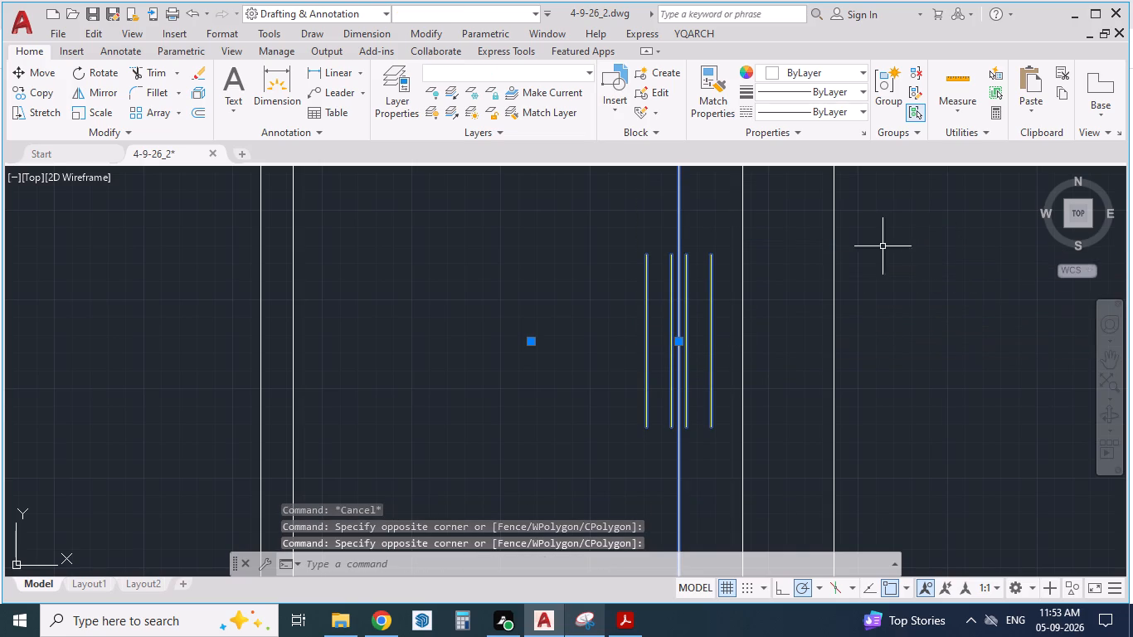
pyautogui.keyDown('shift'); pyautogui.click(687, 214); pyautogui.keyUp('shift')
pyautogui.keyDown('shift'); pyautogui.click(644, 222); pyautogui.keyUp('shift')
pyautogui.scroll(-1, 695, 377)
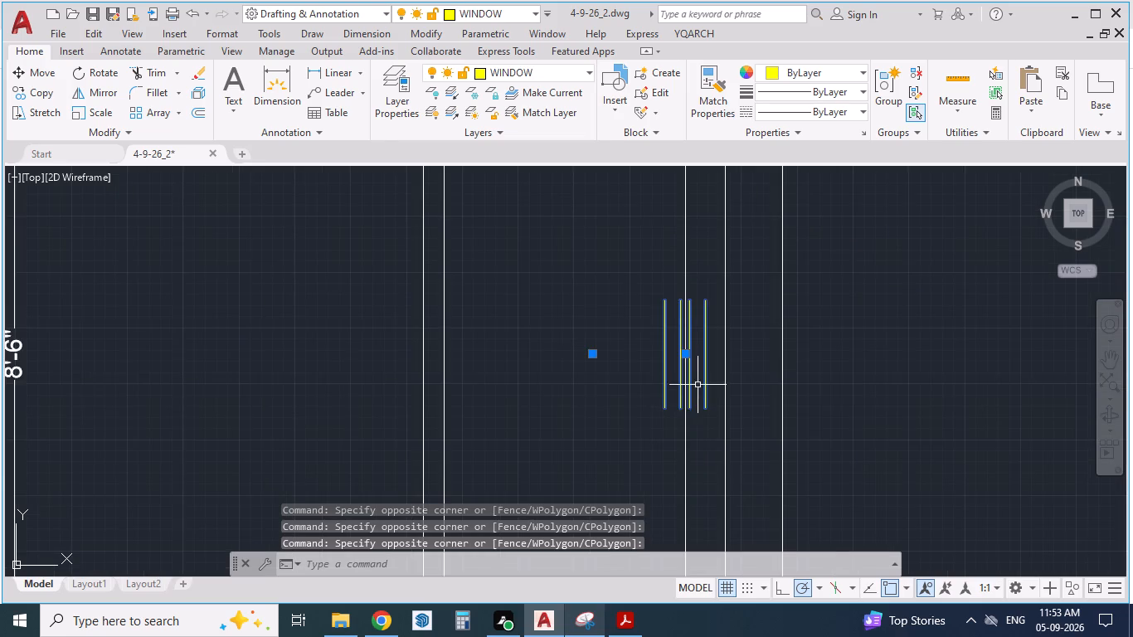
pyautogui.scroll(-1, 698, 394)
pyautogui.press('m')
pyautogui.press('Return')
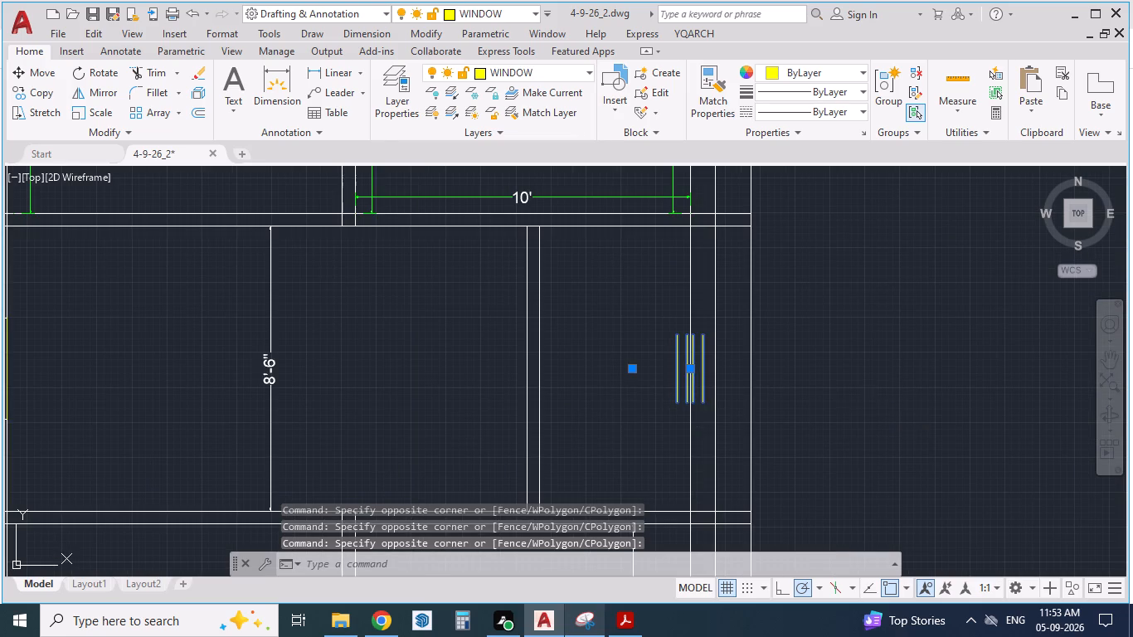
pyautogui.scroll(1, 646, 328)
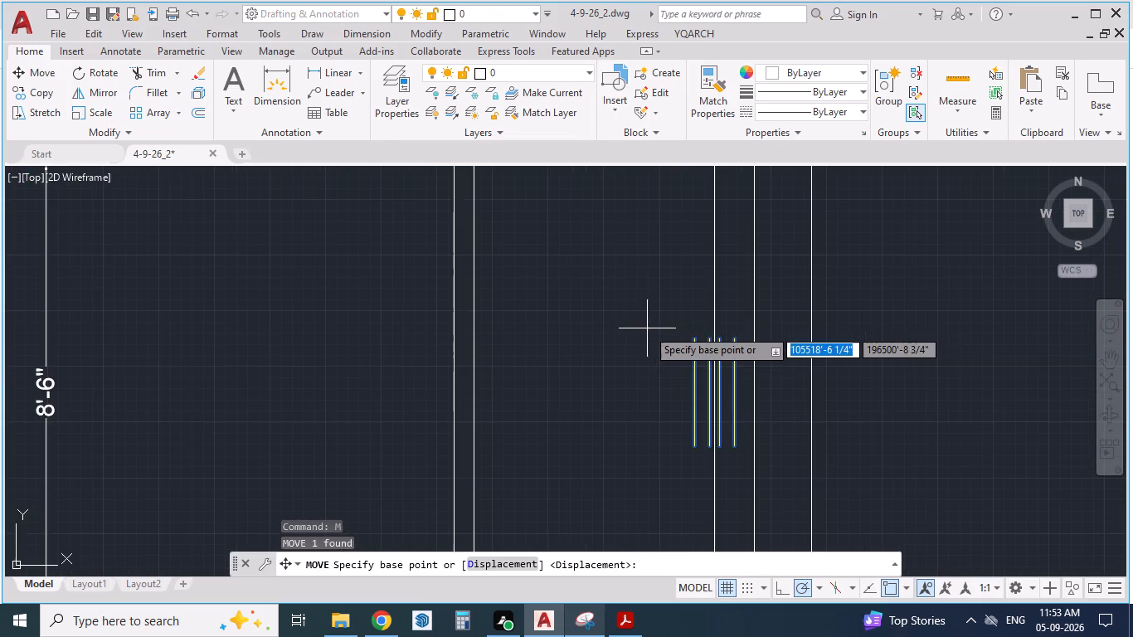
pyautogui.moveTo(690, 333); pyautogui.dragTo(715, 238)
pyautogui.scroll(-2, 715, 238)
pyautogui.moveTo(715, 238); pyautogui.dragTo(713, 237)
pyautogui.scroll(2, 715, 238)
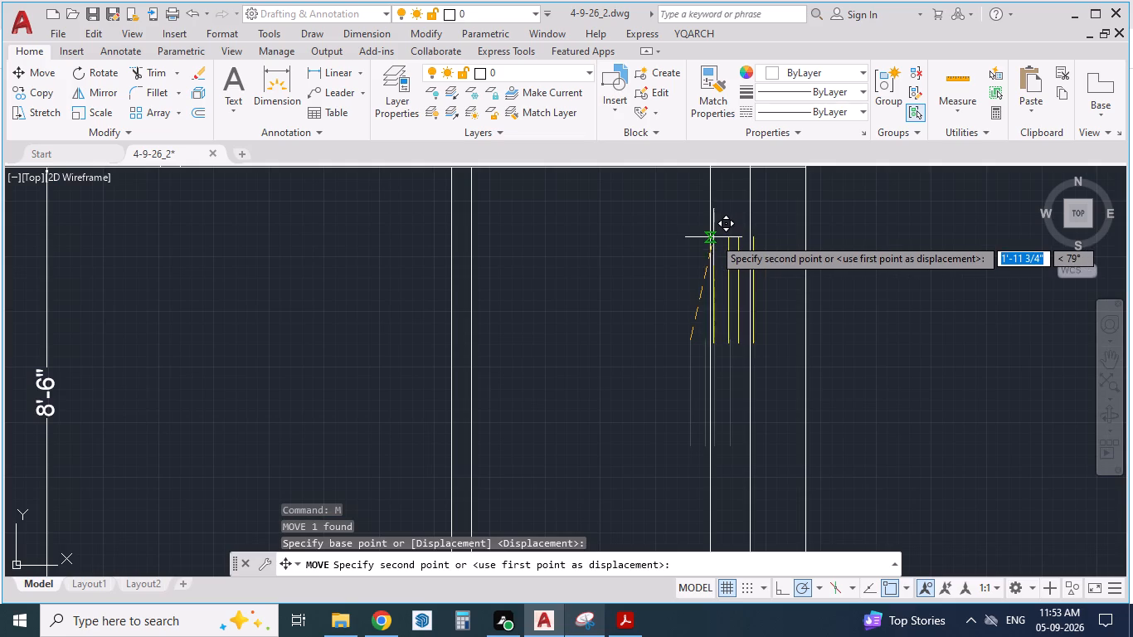
pyautogui.moveTo(713, 237); pyautogui.dragTo(711, 235)
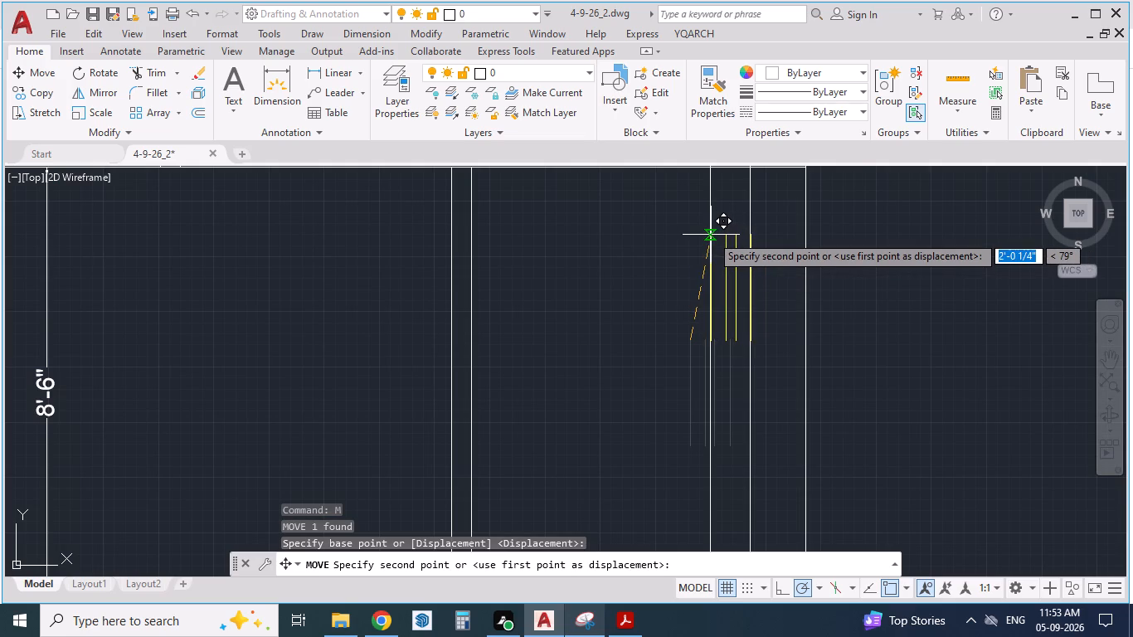
pyautogui.moveTo(711, 235); pyautogui.dragTo(701, 237)
pyautogui.scroll(3, 711, 235)
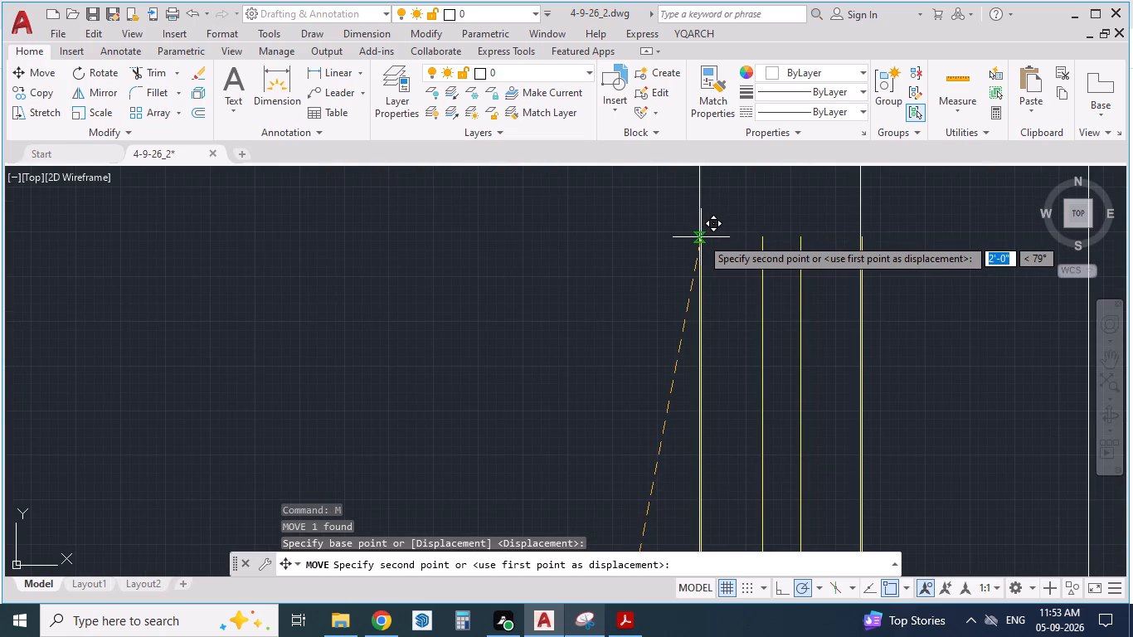
pyautogui.moveTo(701, 237); pyautogui.dragTo(691, 238)
pyautogui.scroll(4, 701, 237)
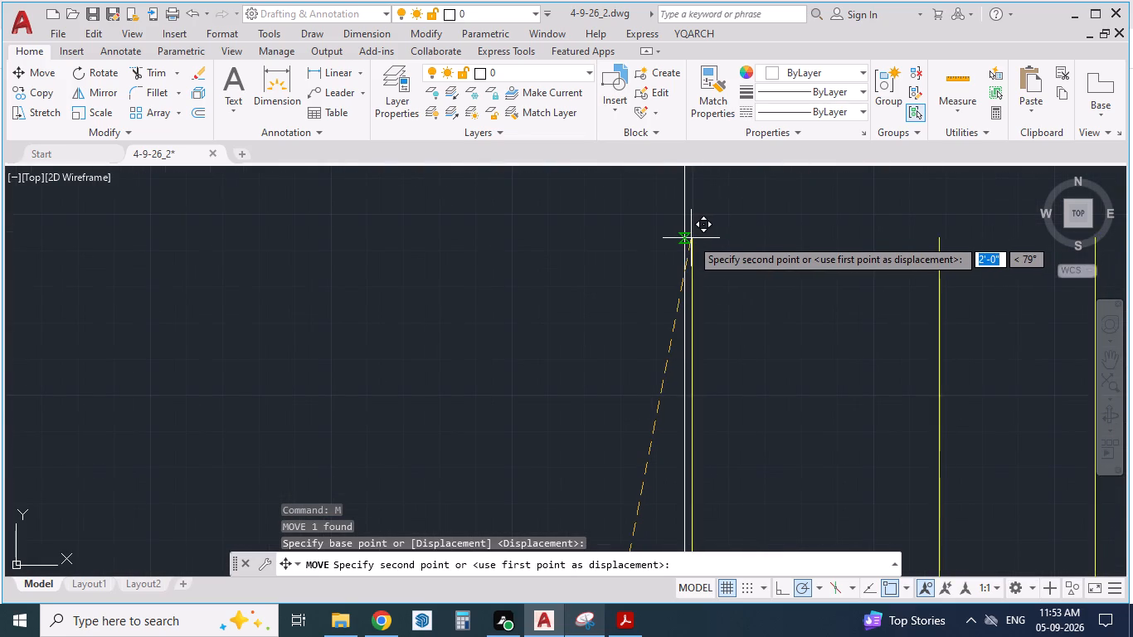
pyautogui.moveTo(691, 238); pyautogui.dragTo(685, 240)
pyautogui.click(685, 240)
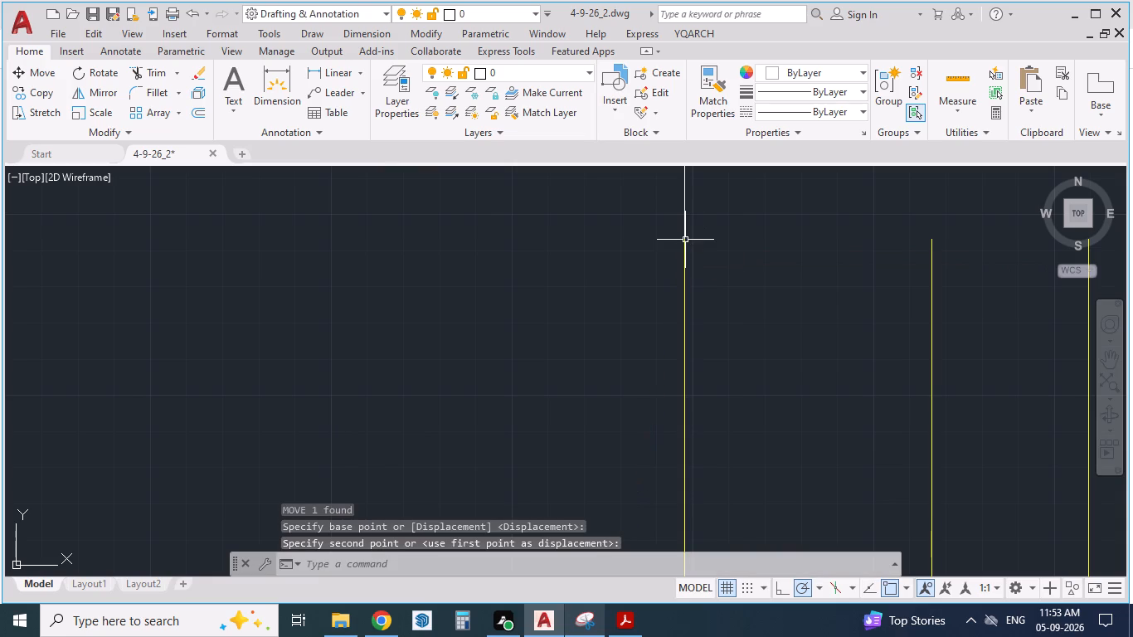
# Draw a 9" line across the east wall to close the north end of the toilet window.
pyautogui.scroll(-5, 635, 220)
pyautogui.scroll(-2, 730, 458)
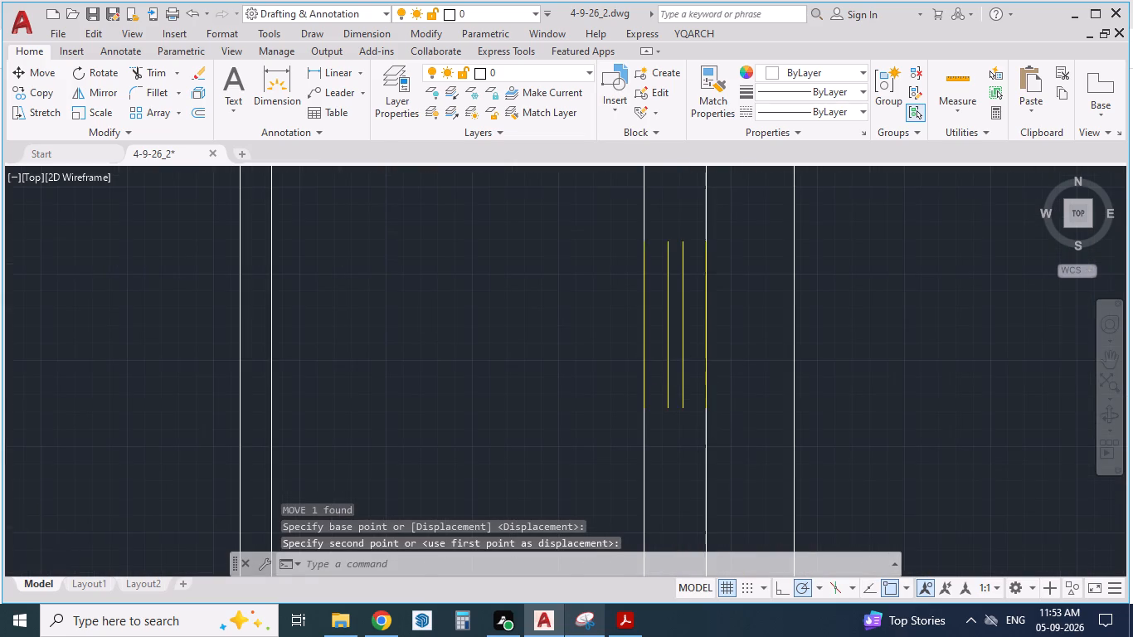
pyautogui.scroll(-2, 712, 255)
pyautogui.scroll(4, 741, 303)
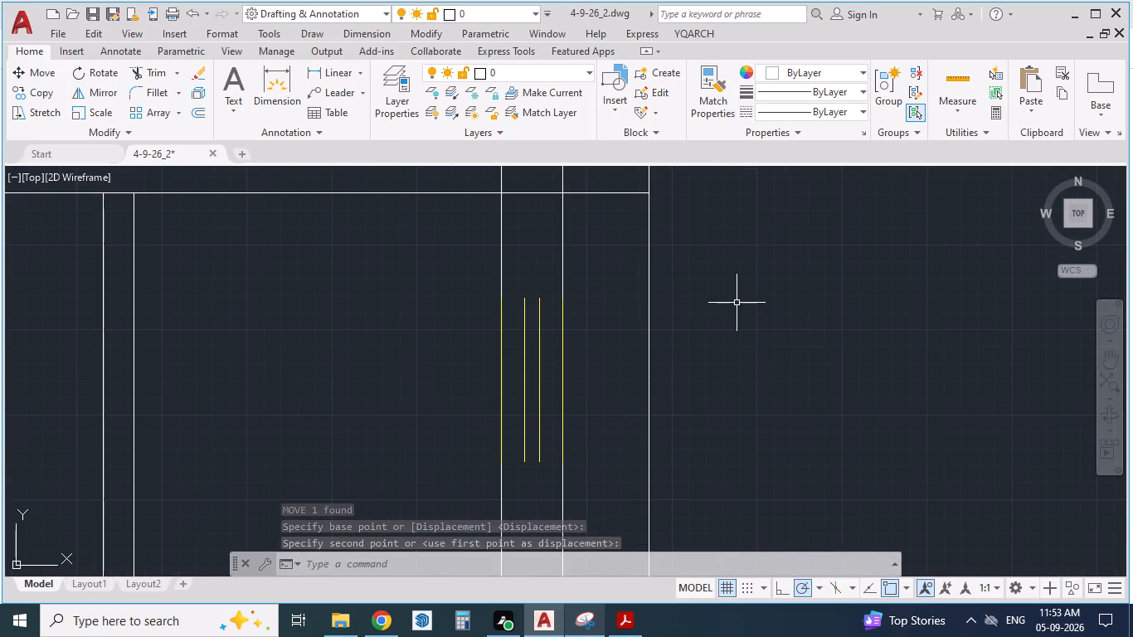
pyautogui.press('l')
pyautogui.press('Return')
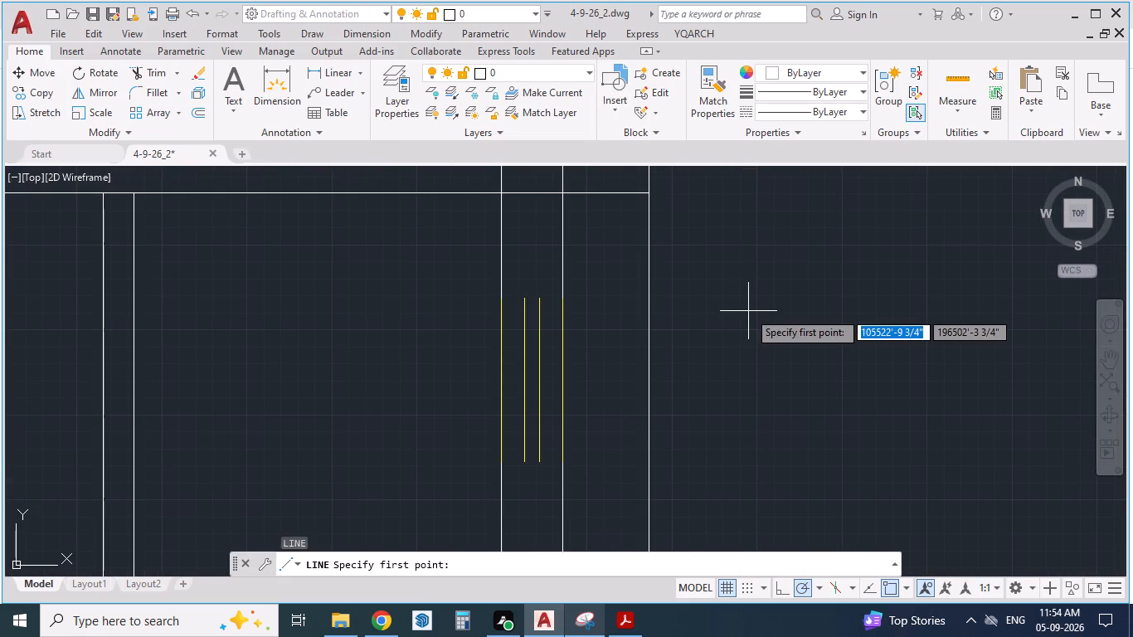
pyautogui.click(494, 305)
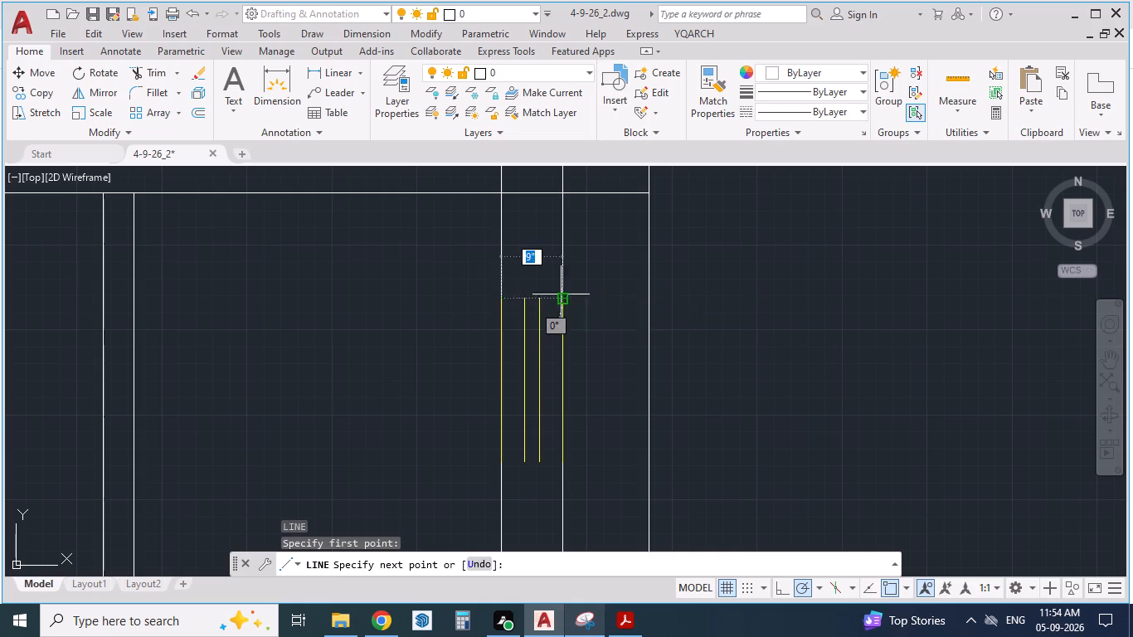
pyautogui.click(561, 294)
pyautogui.press('Return')
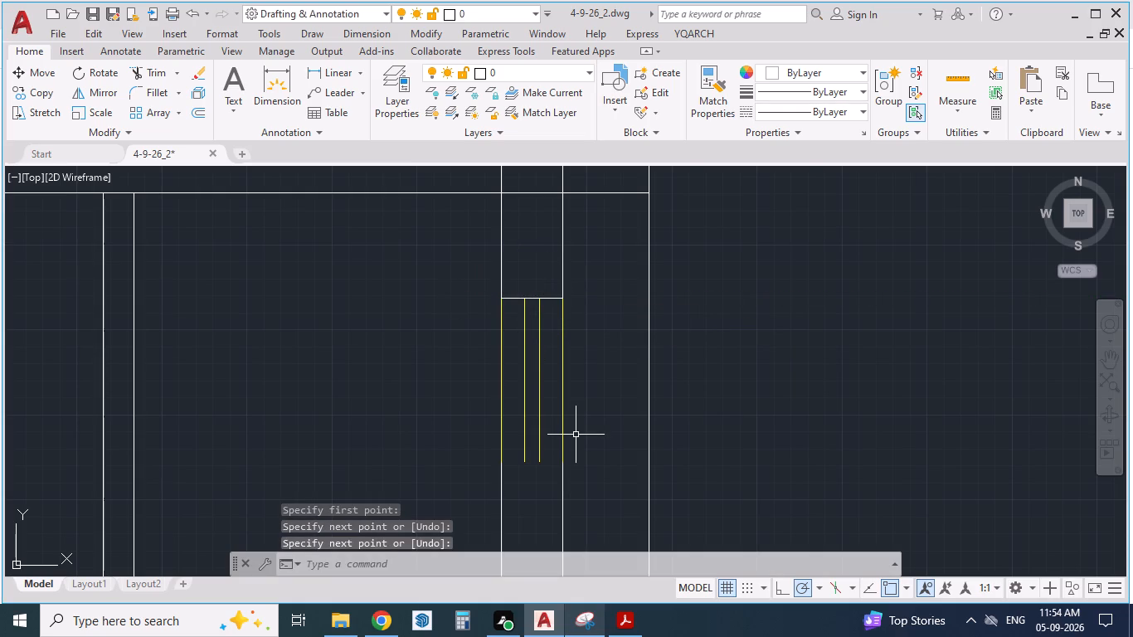
# Draw a line across the east wall to close the south end of the toilet window.
pyautogui.press('l')
pyautogui.press('Return')
pyautogui.scroll(-1, 538, 472)
pyautogui.scroll(1, 513, 456)
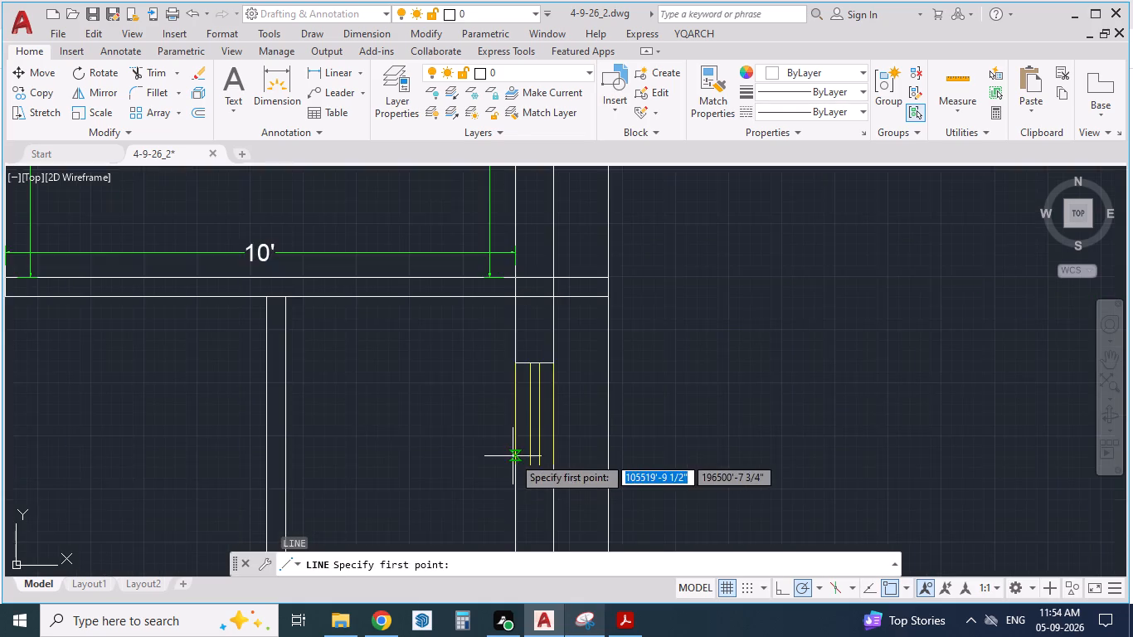
pyautogui.scroll(2, 513, 456)
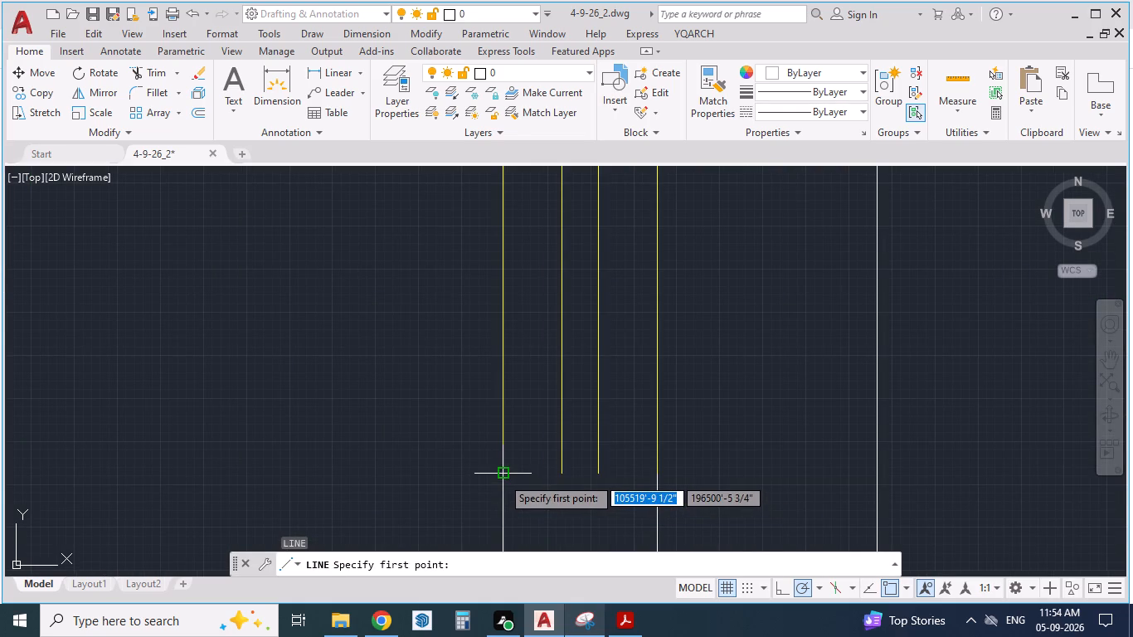
pyautogui.click(501, 476)
pyautogui.click(654, 476)
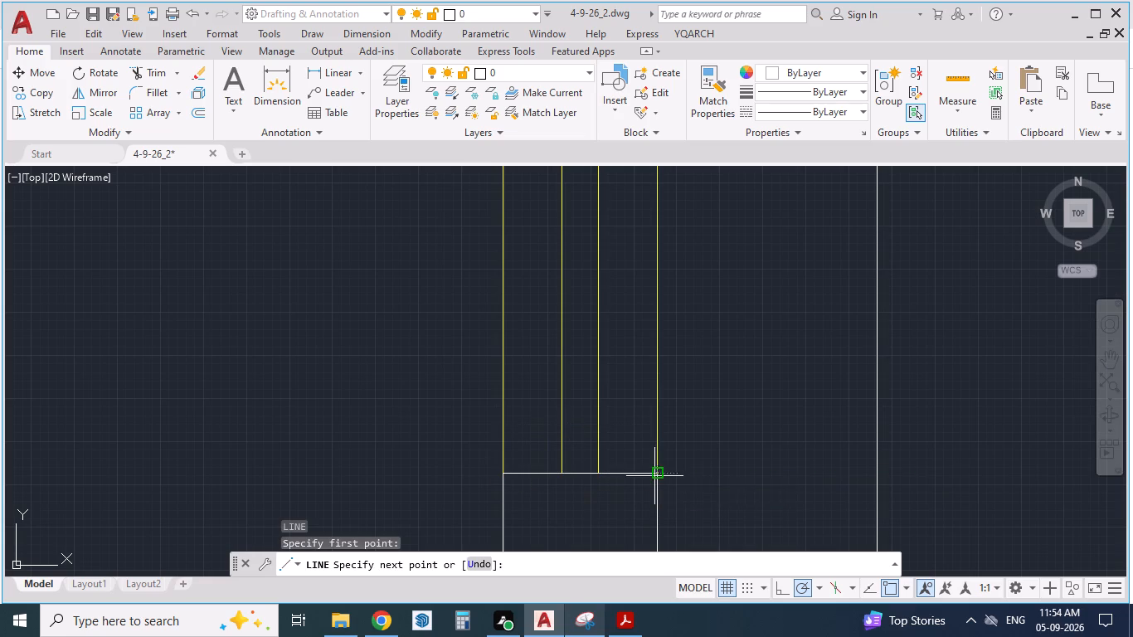
pyautogui.press('Return')
# Compare the window layout of the whole drawing with the reference floor plan PDF.
pyautogui.scroll(-4, 669, 459)
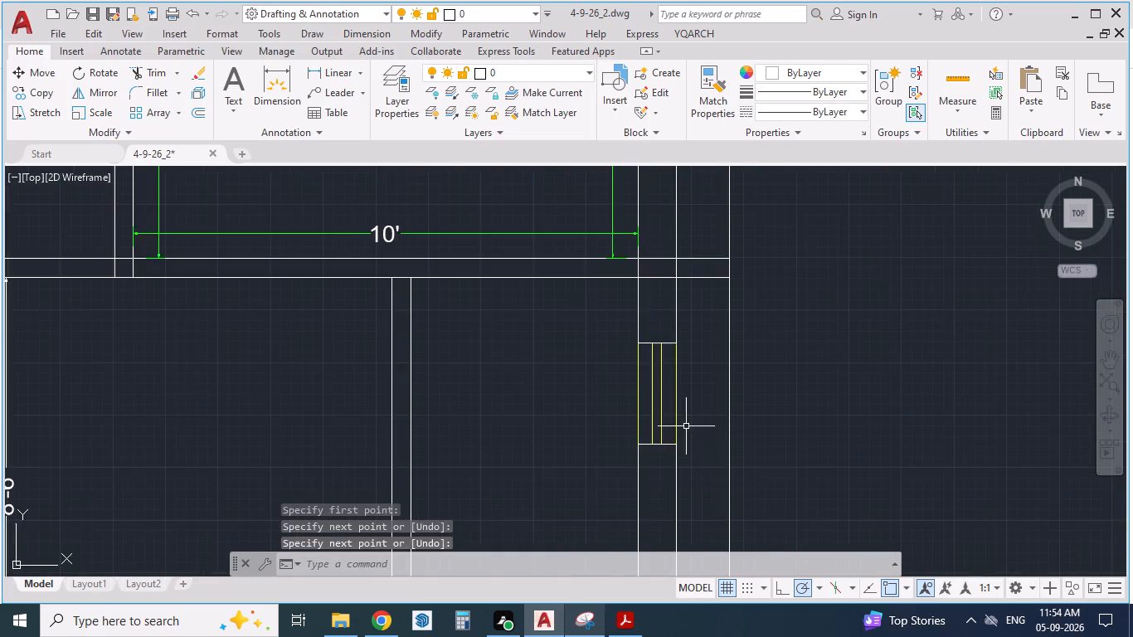
pyautogui.scroll(-3, 686, 411)
pyautogui.scroll(2, 613, 456)
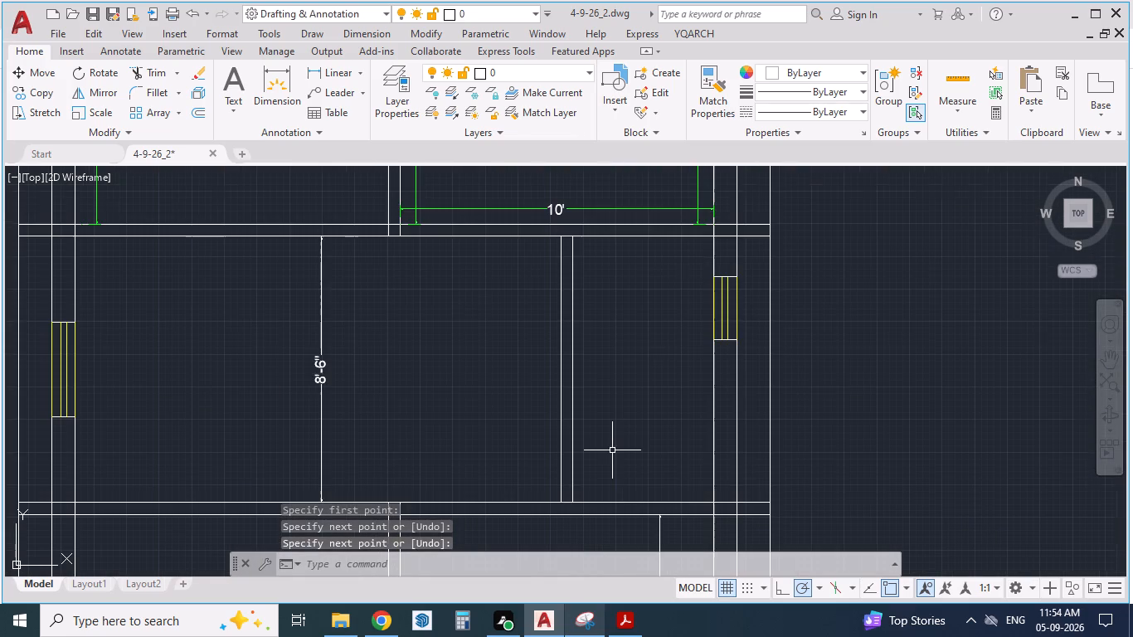
pyautogui.hotkey('alt', 'Tab')
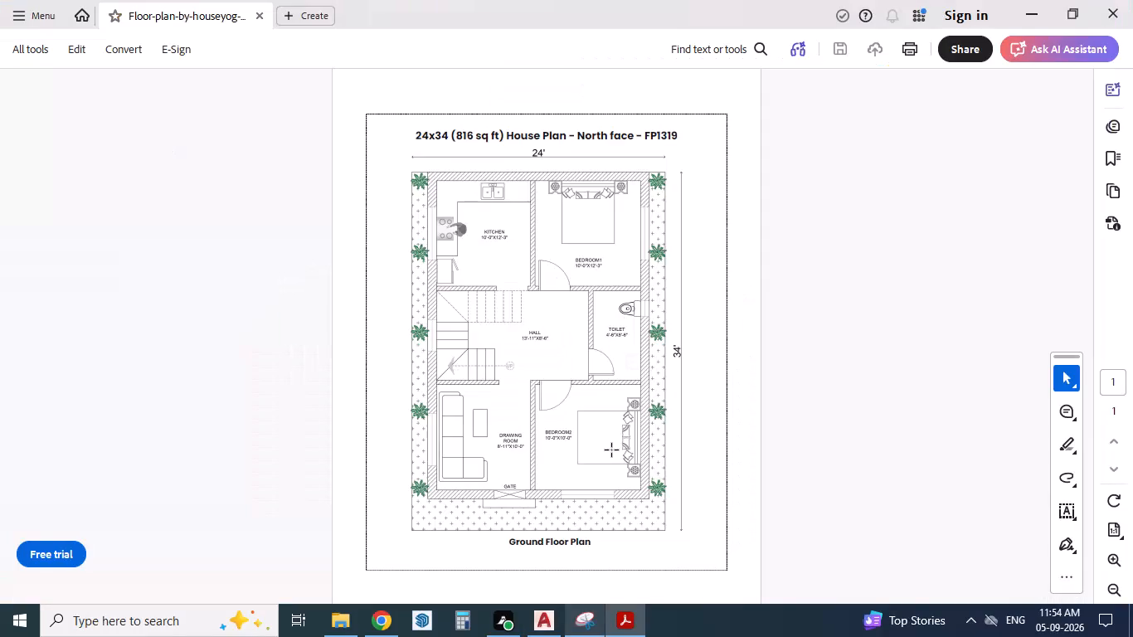
pyautogui.hotkey('alt', 'Tab')
pyautogui.scroll(-2, 612, 362)
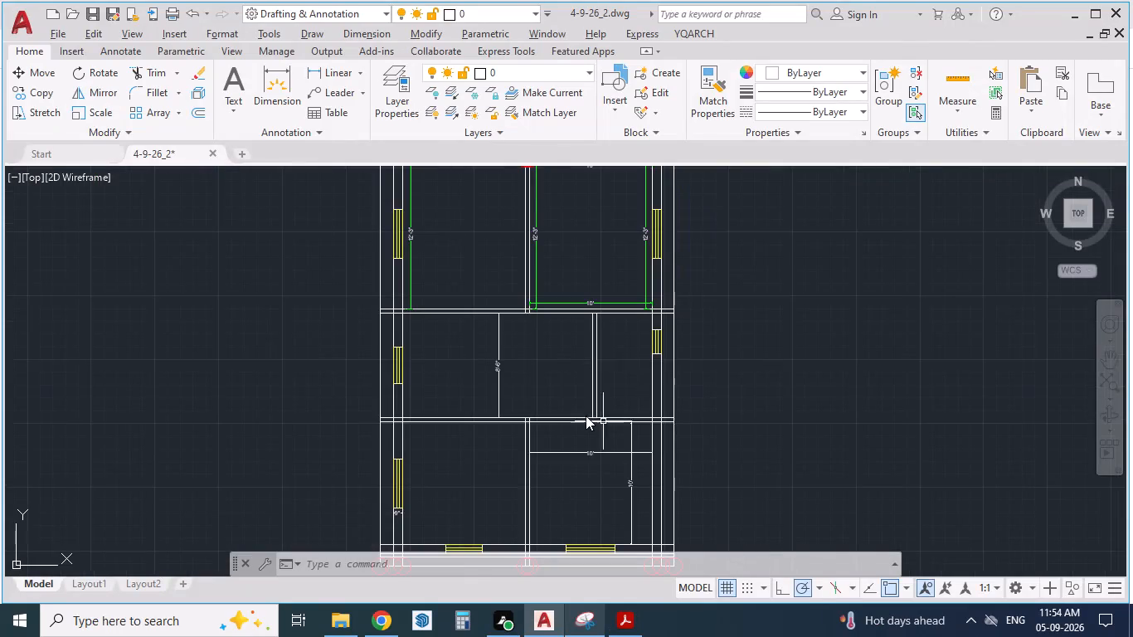
pyautogui.hotkey('alt', 'Tab')
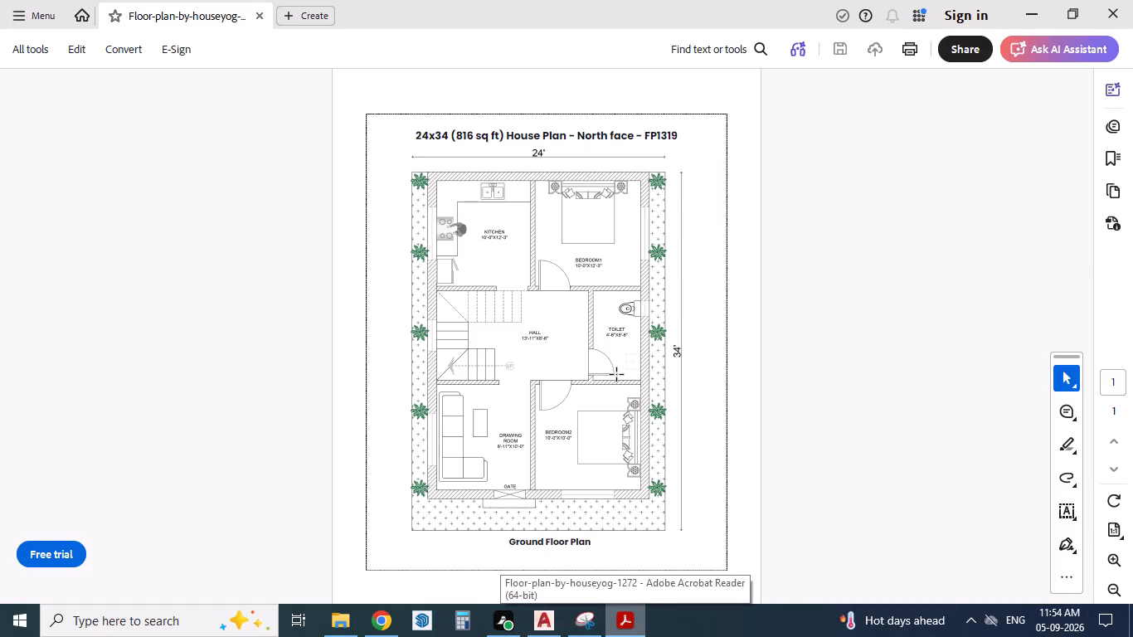
pyautogui.hotkey('alt', 'Tab')
pyautogui.scroll(-1, 617, 406)
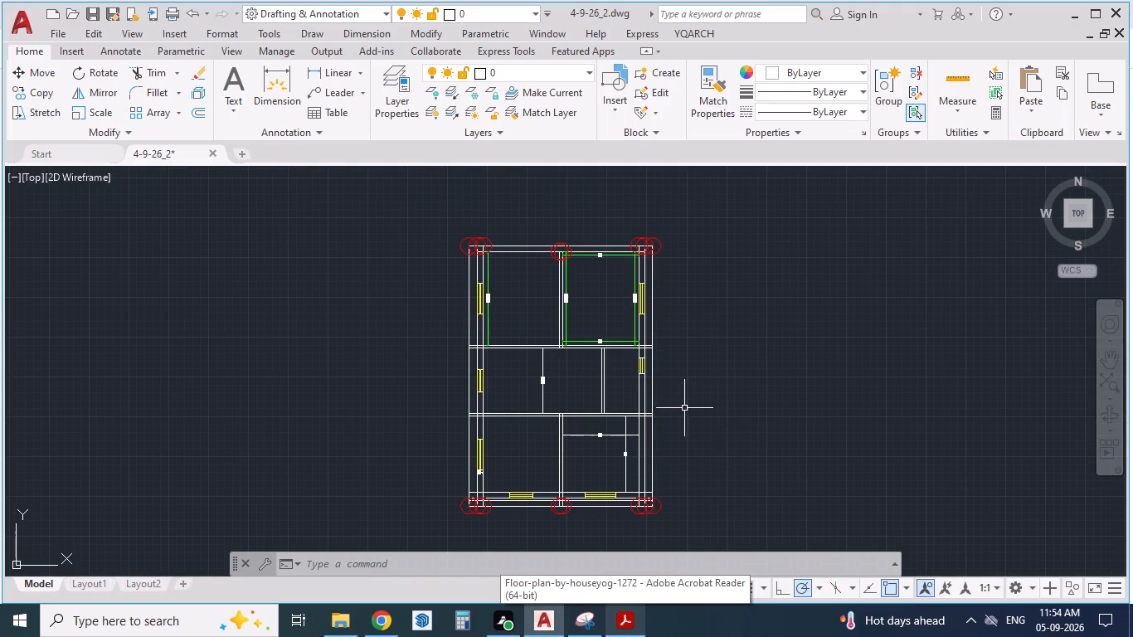
pyautogui.press('Escape')
pyautogui.press('Escape')
pyautogui.press('Escape')
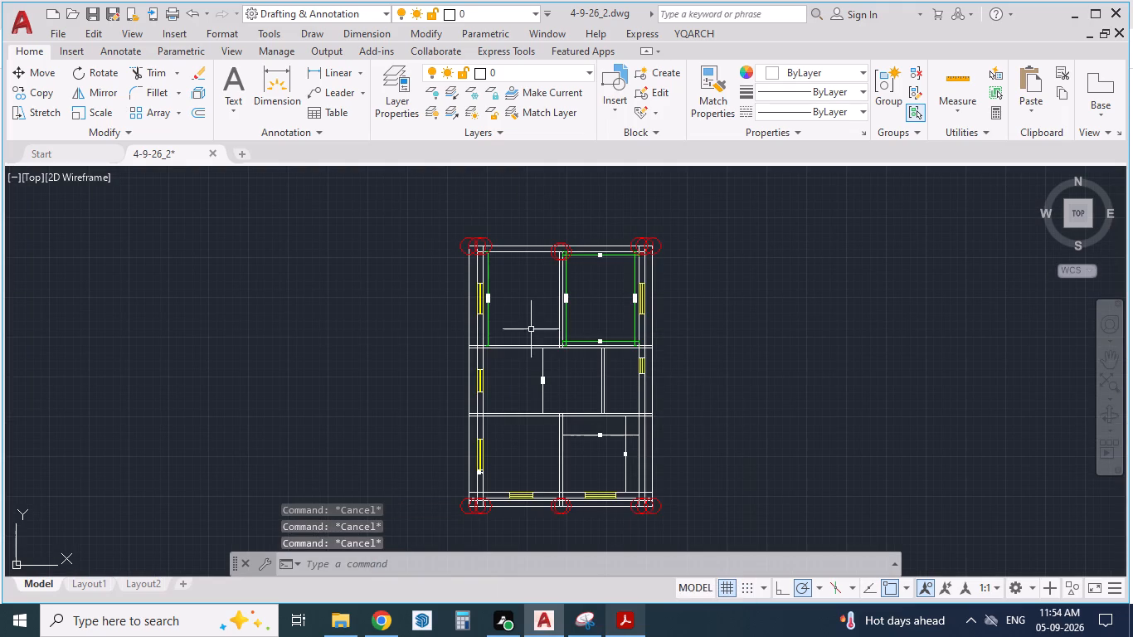
# Trim the overlapping wall lines where the kitchen–hall partition meets the west outer wall, including the stubs beyond its outer face.
pyautogui.scroll(1, 503, 309)
pyautogui.scroll(2, 469, 367)
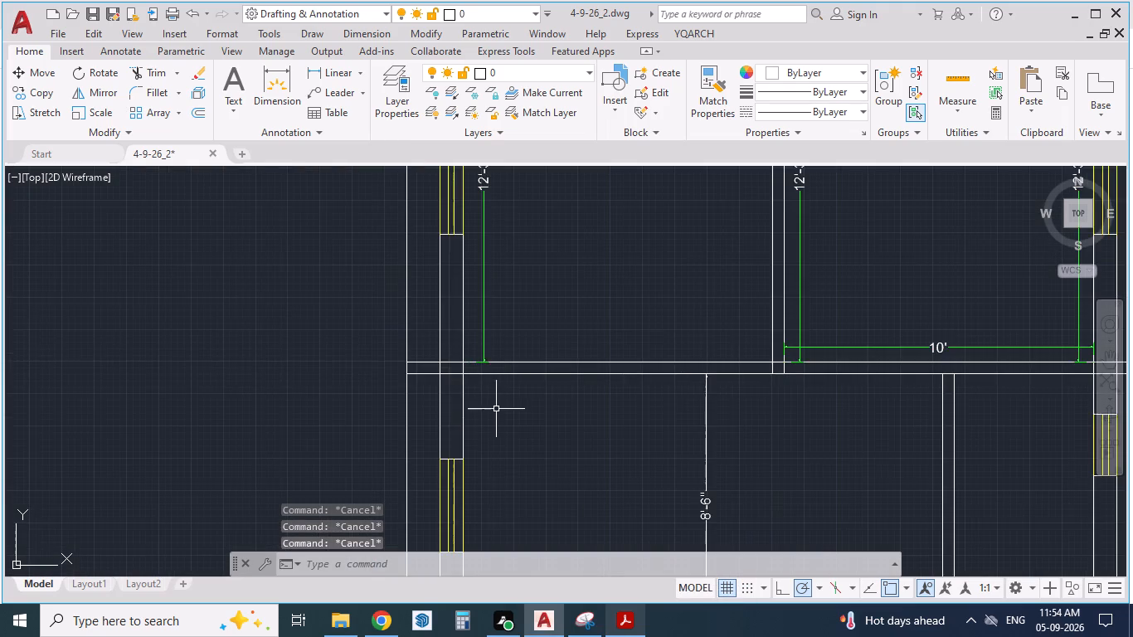
pyautogui.scroll(1, 496, 409)
pyautogui.write('TR')
pyautogui.press('Return')
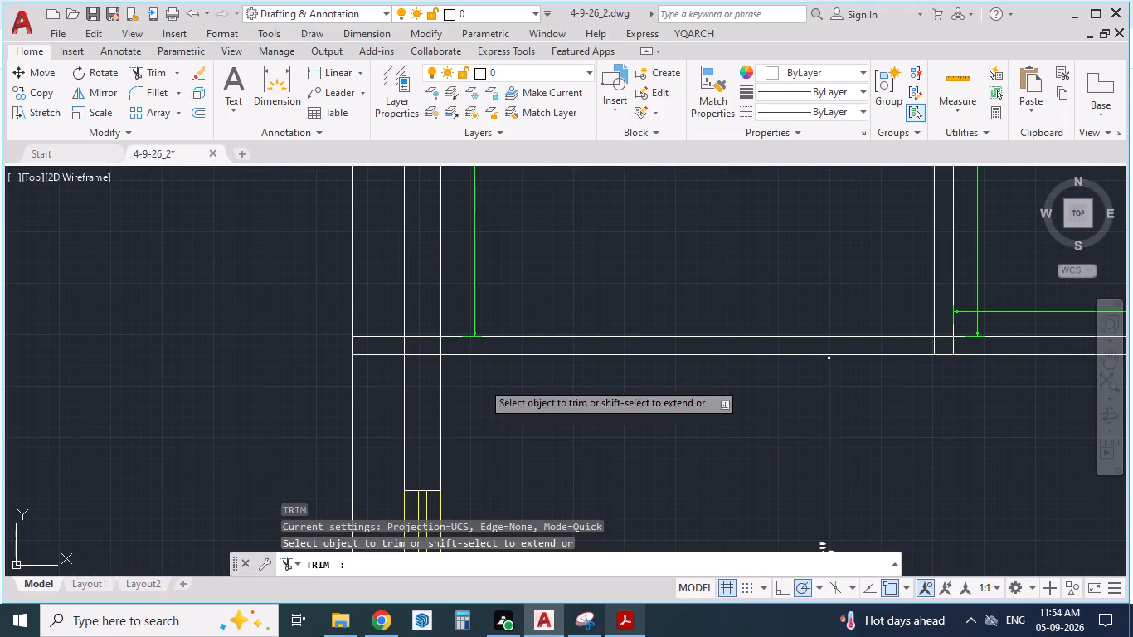
pyautogui.moveTo(387, 320); pyautogui.dragTo(386, 369)
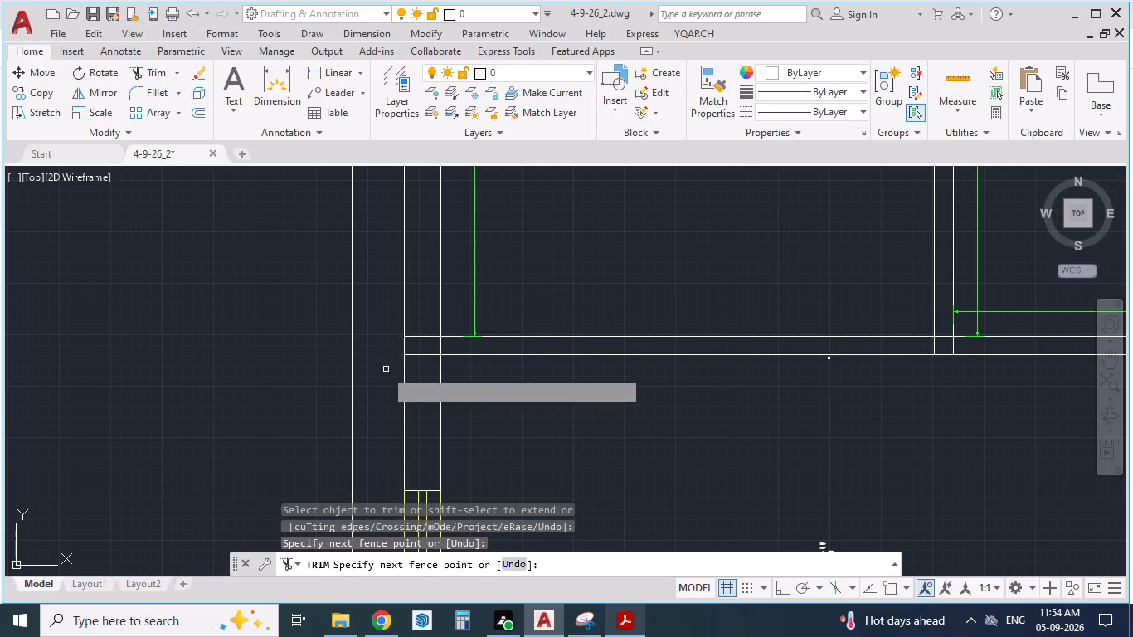
pyautogui.moveTo(421, 373); pyautogui.dragTo(420, 315)
pyautogui.scroll(1, 417, 346)
pyautogui.moveTo(424, 350); pyautogui.dragTo(463, 352)
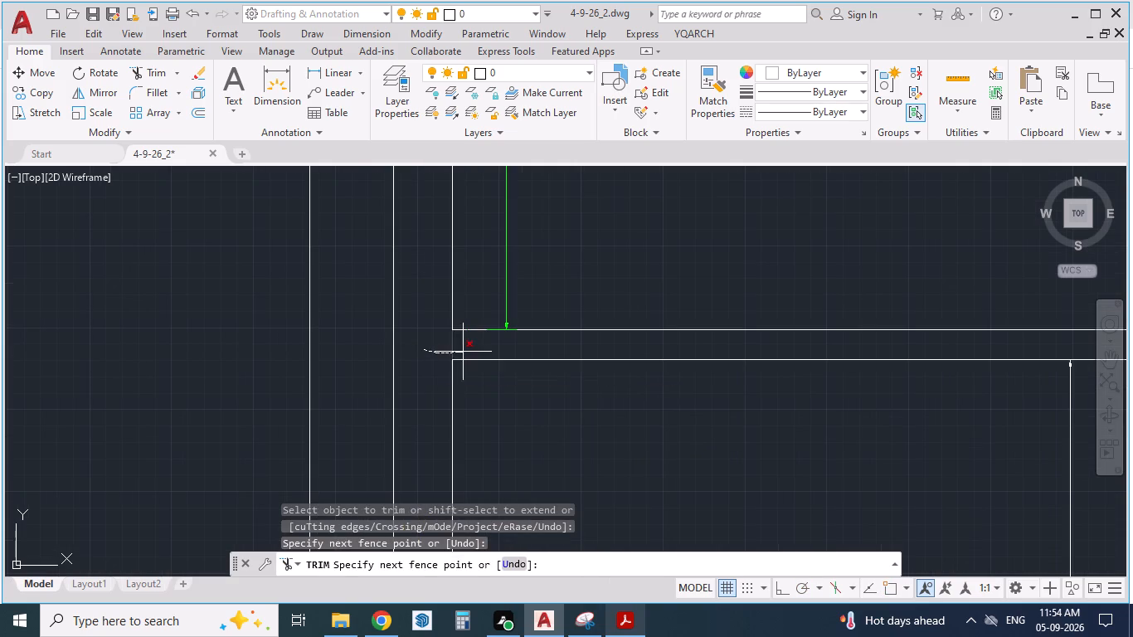
# Trim the crossing inner wall lines at the kitchen's northwest corner so the north and west walls join cleanly.
pyautogui.scroll(-4, 436, 420)
pyautogui.scroll(2, 449, 246)
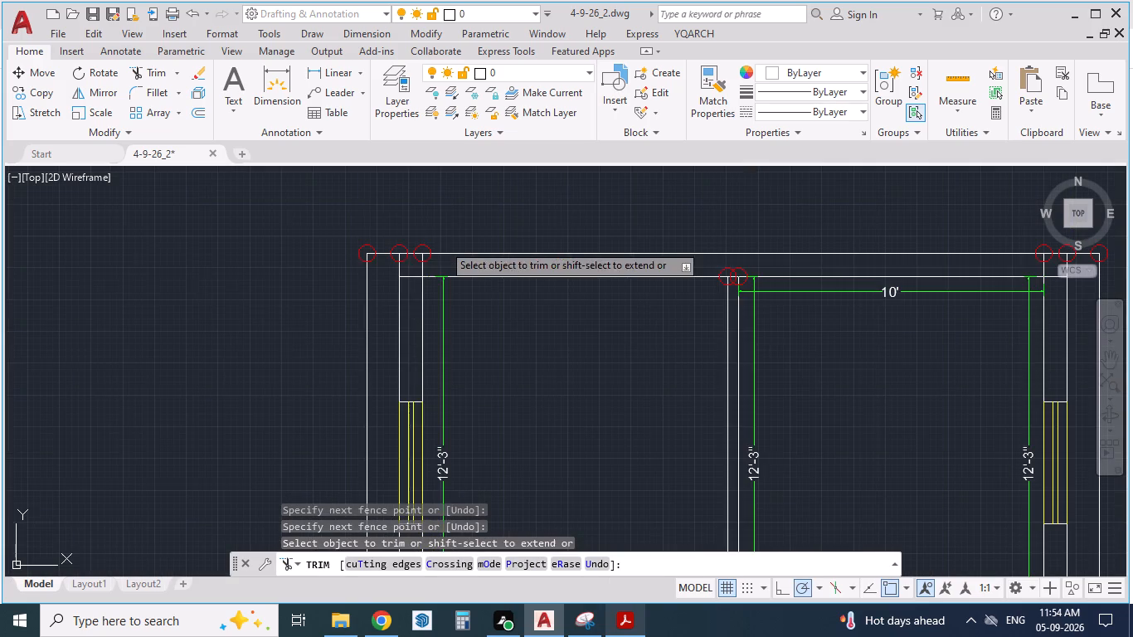
pyautogui.moveTo(415, 264); pyautogui.dragTo(438, 269)
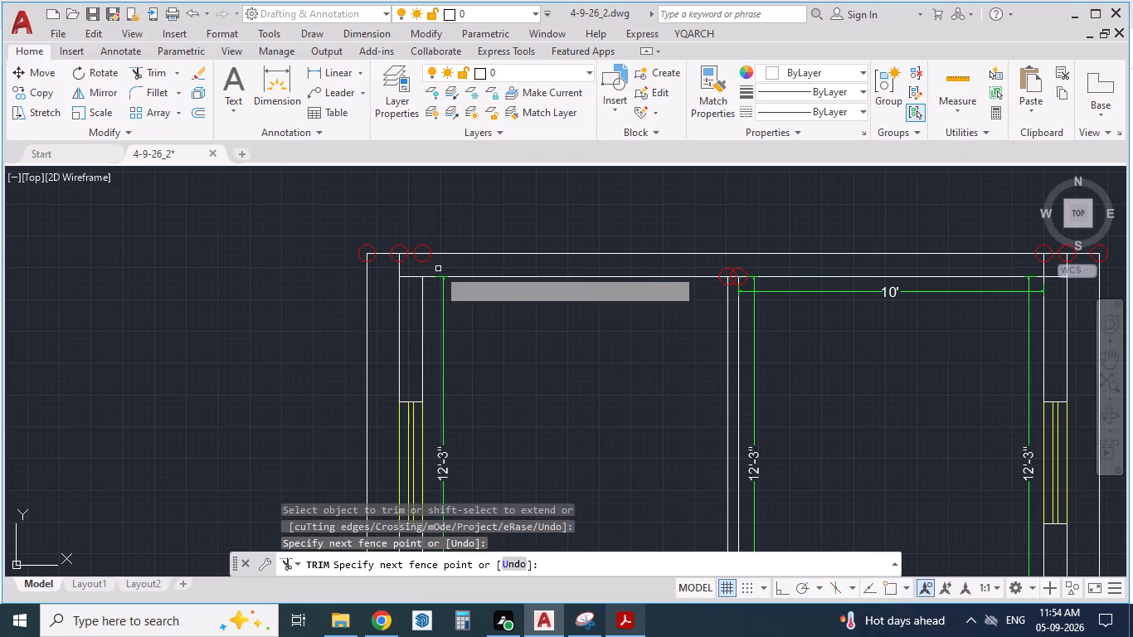
pyautogui.moveTo(409, 272); pyautogui.dragTo(411, 289)
# Trim the crossing inner wall lines at the northeast room's outer corner so the north and east walls join cleanly.
pyautogui.scroll(-2, 364, 292)
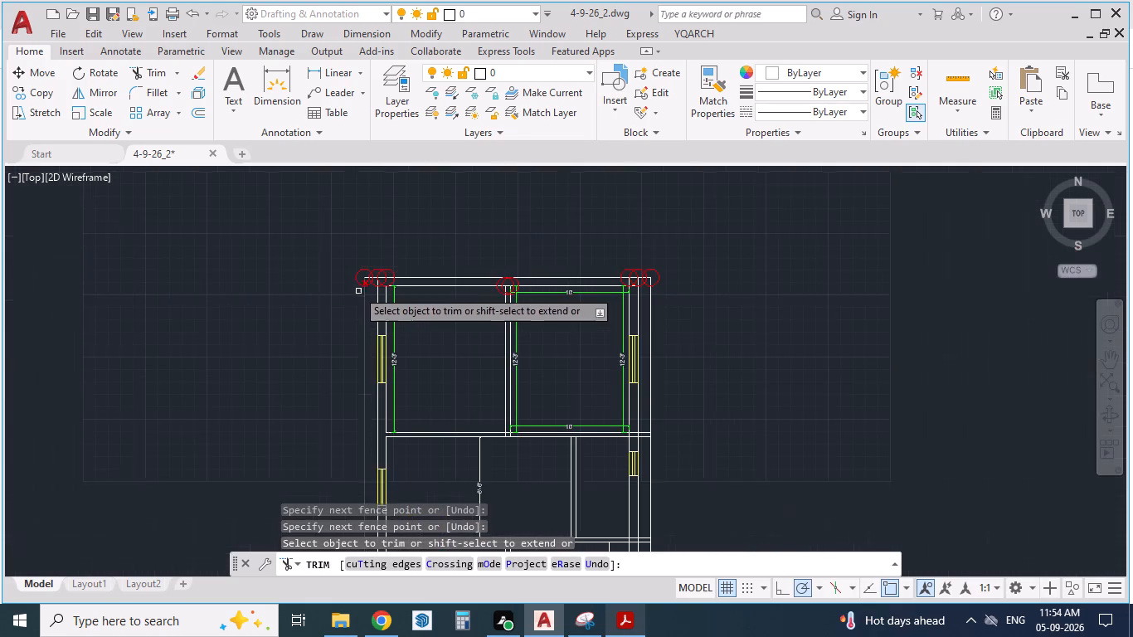
pyautogui.scroll(4, 641, 291)
pyautogui.moveTo(558, 264); pyautogui.dragTo(576, 266)
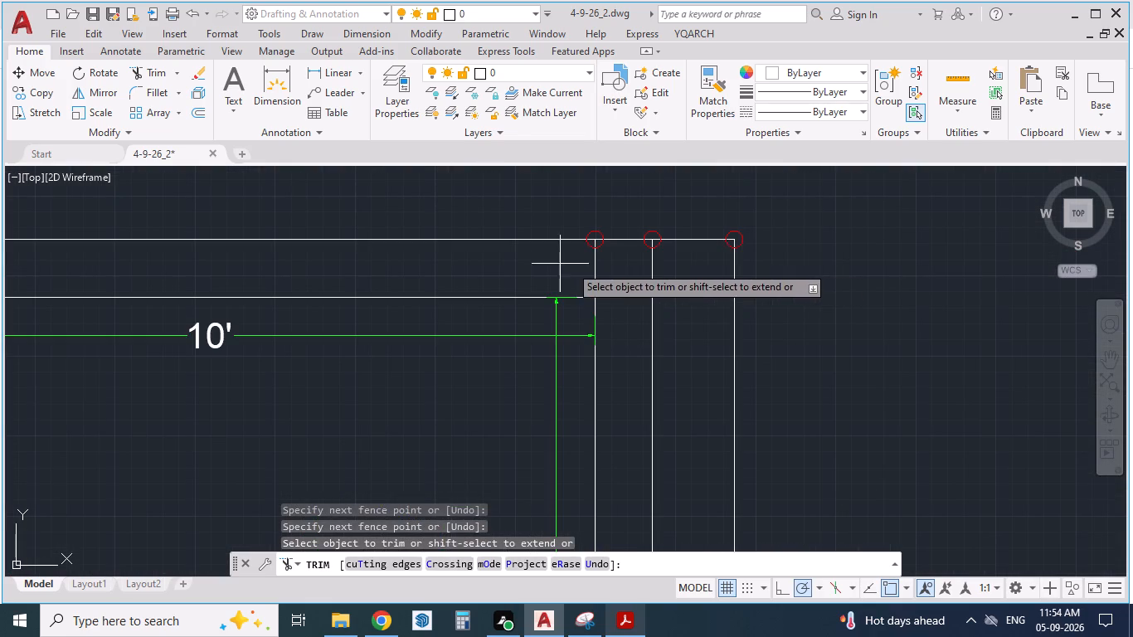
pyautogui.moveTo(576, 266); pyautogui.dragTo(620, 319)
pyautogui.scroll(-2, 624, 202)
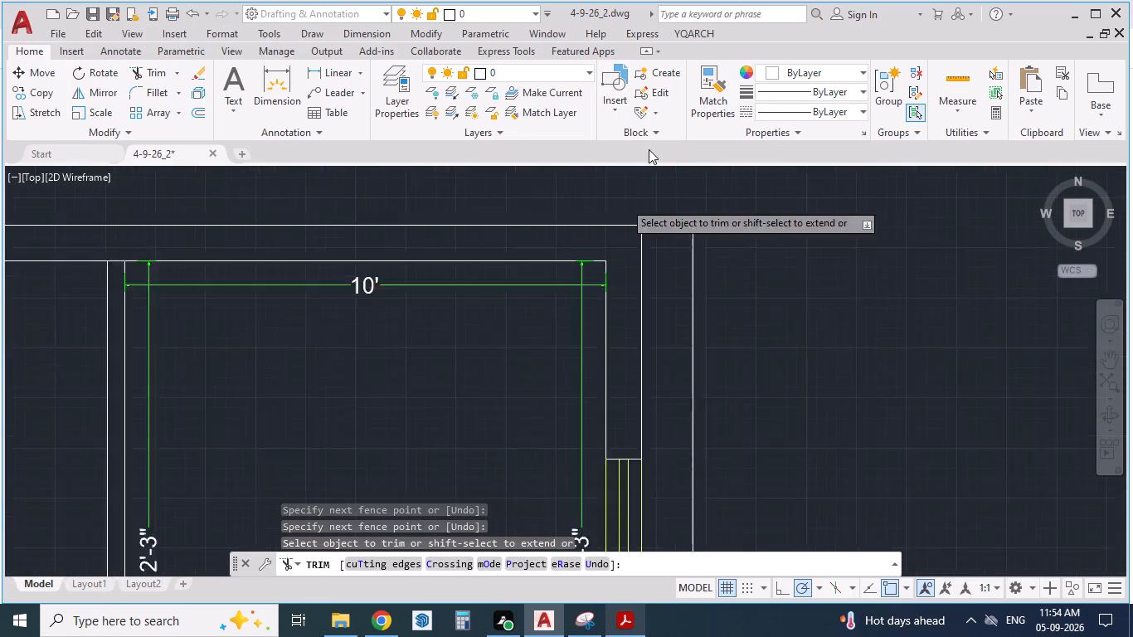
# Trim the overlapping lines where the partition south of the northeast room meets the east outer wall, including the stubs beyond its outer face.
pyautogui.scroll(-1, 649, 149)
pyautogui.scroll(-3, 644, 231)
pyautogui.scroll(3, 666, 338)
pyautogui.scroll(1, 569, 288)
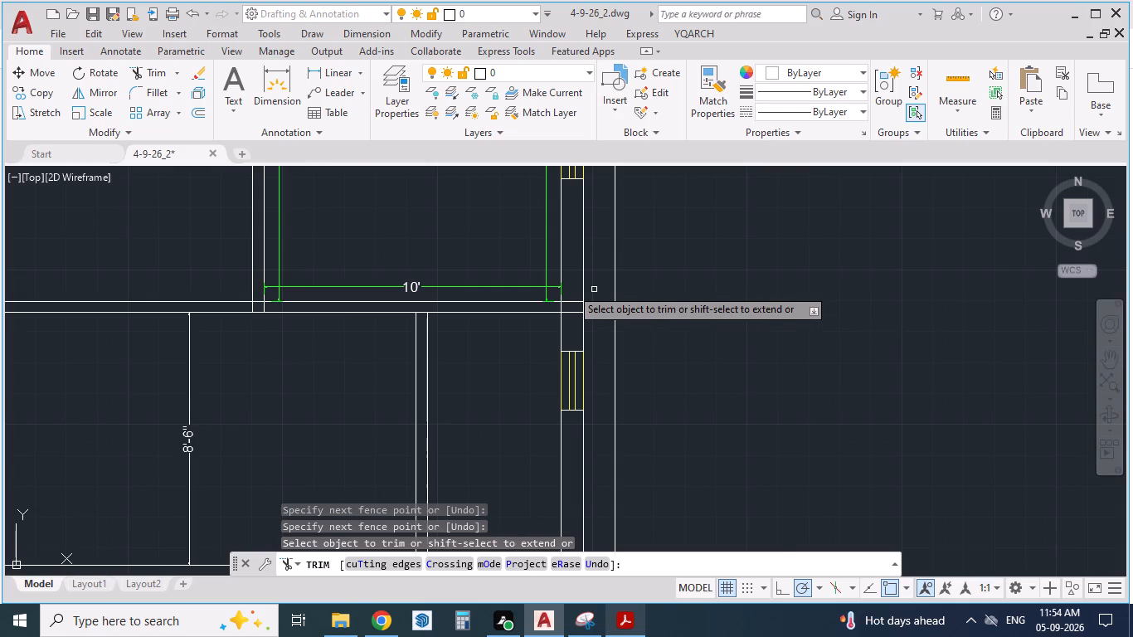
pyautogui.scroll(1, 569, 288)
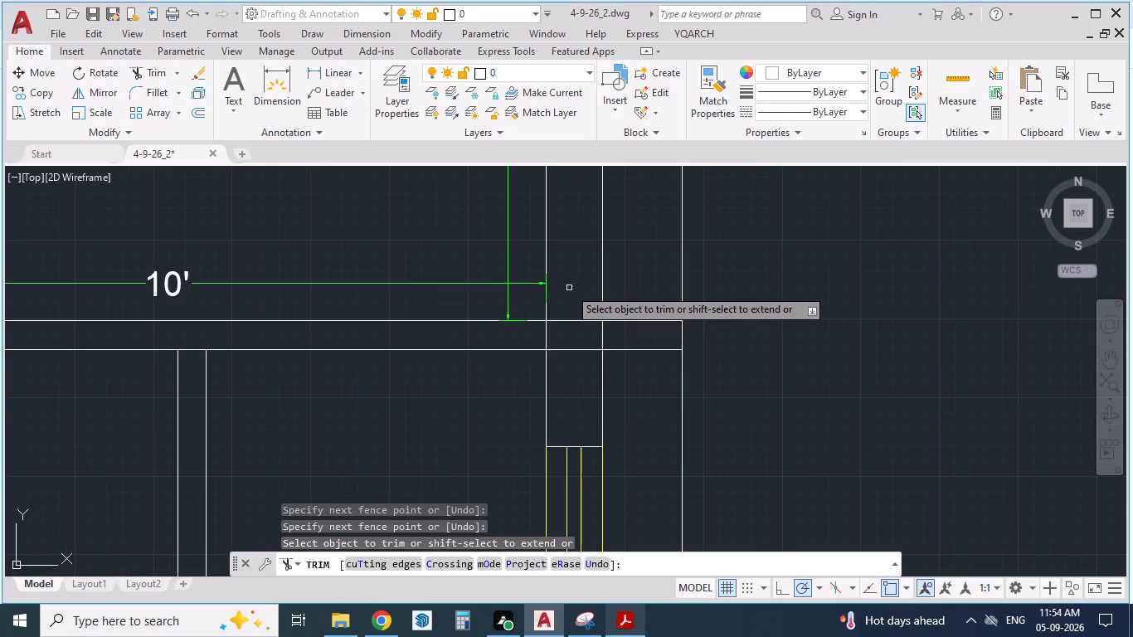
pyautogui.moveTo(655, 287); pyautogui.dragTo(655, 290)
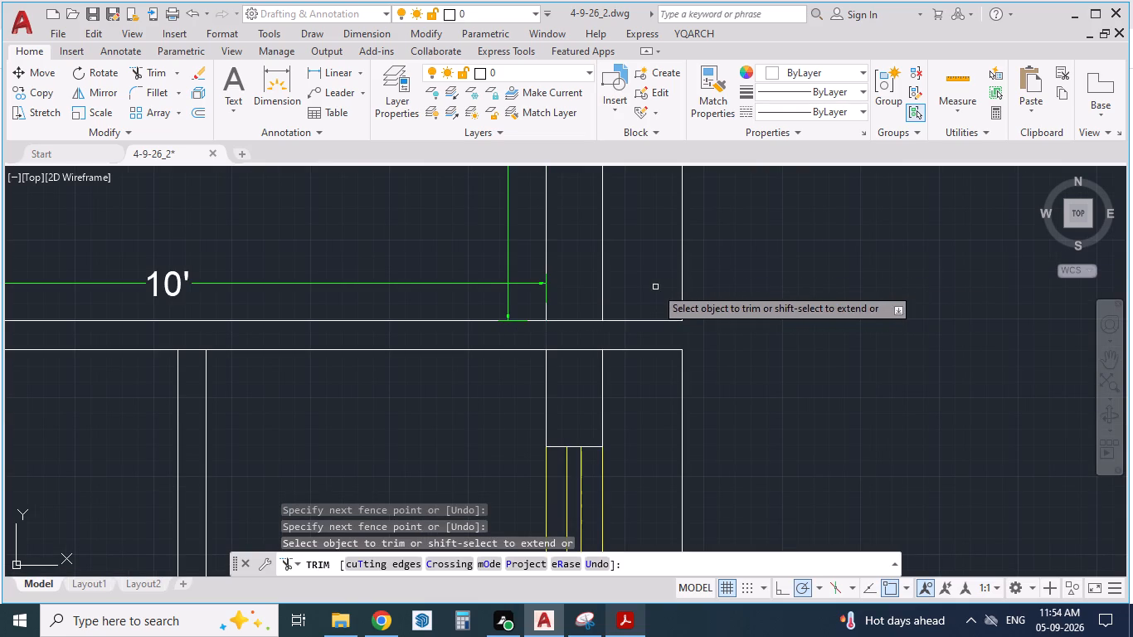
pyautogui.moveTo(655, 290); pyautogui.dragTo(658, 387)
pyautogui.moveTo(567, 366); pyautogui.dragTo(568, 349)
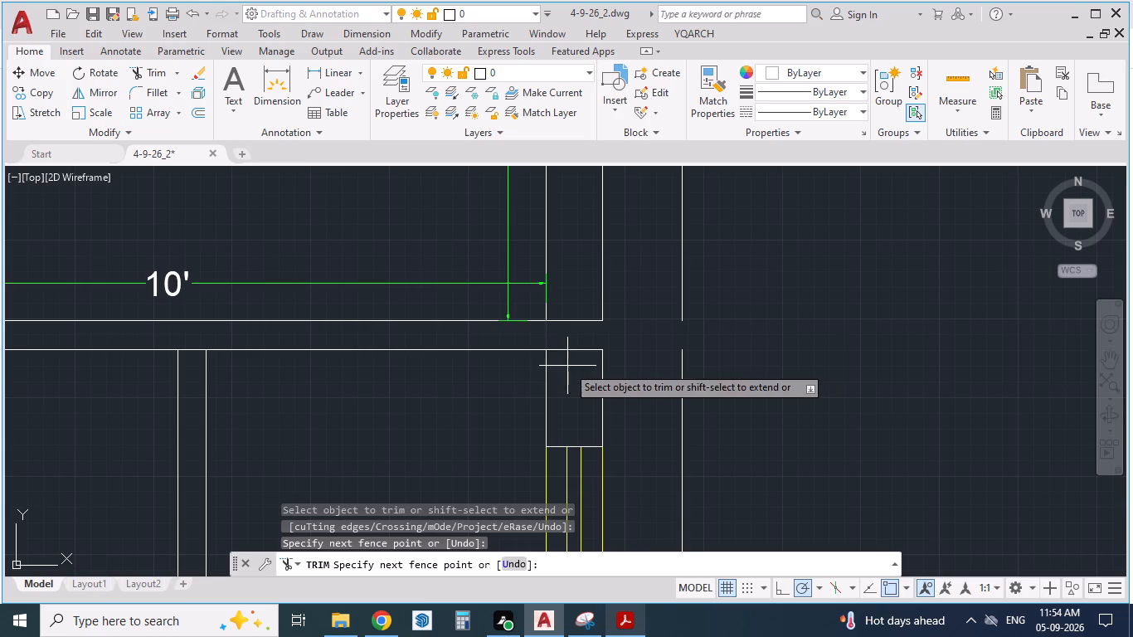
pyautogui.moveTo(568, 349); pyautogui.dragTo(578, 291)
pyautogui.scroll(-1, 719, 332)
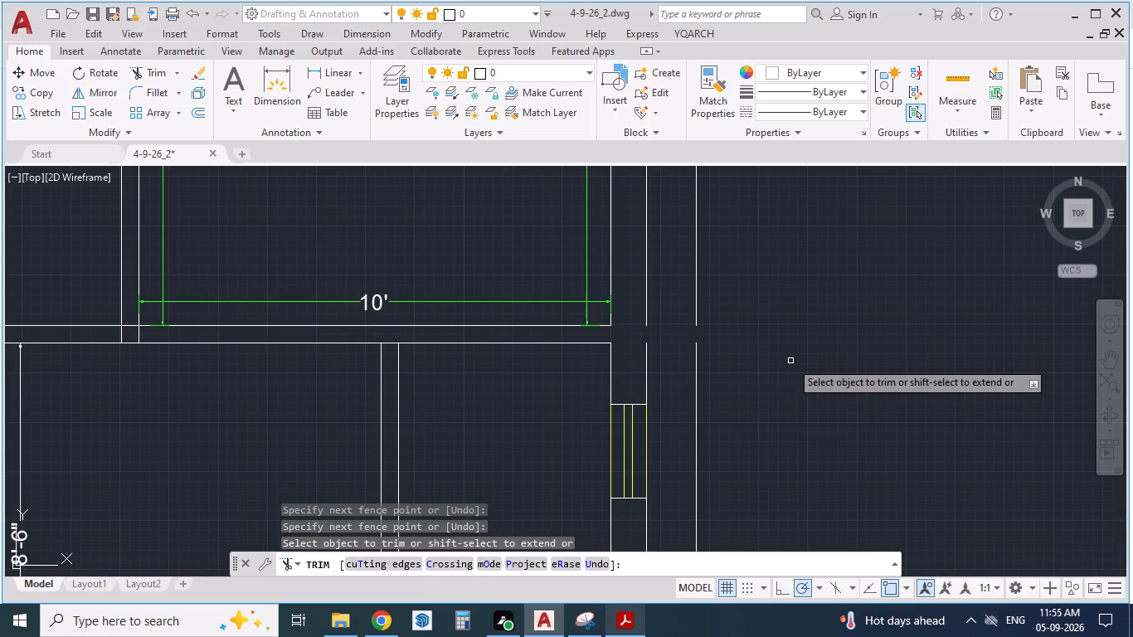
pyautogui.press('Escape')
pyautogui.press('Escape')
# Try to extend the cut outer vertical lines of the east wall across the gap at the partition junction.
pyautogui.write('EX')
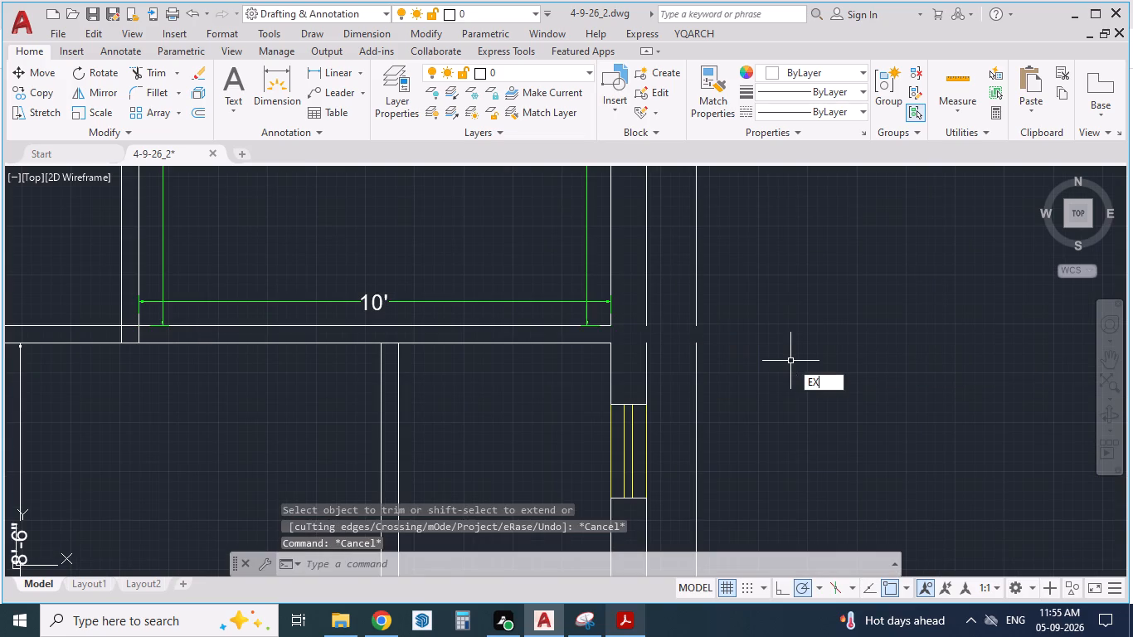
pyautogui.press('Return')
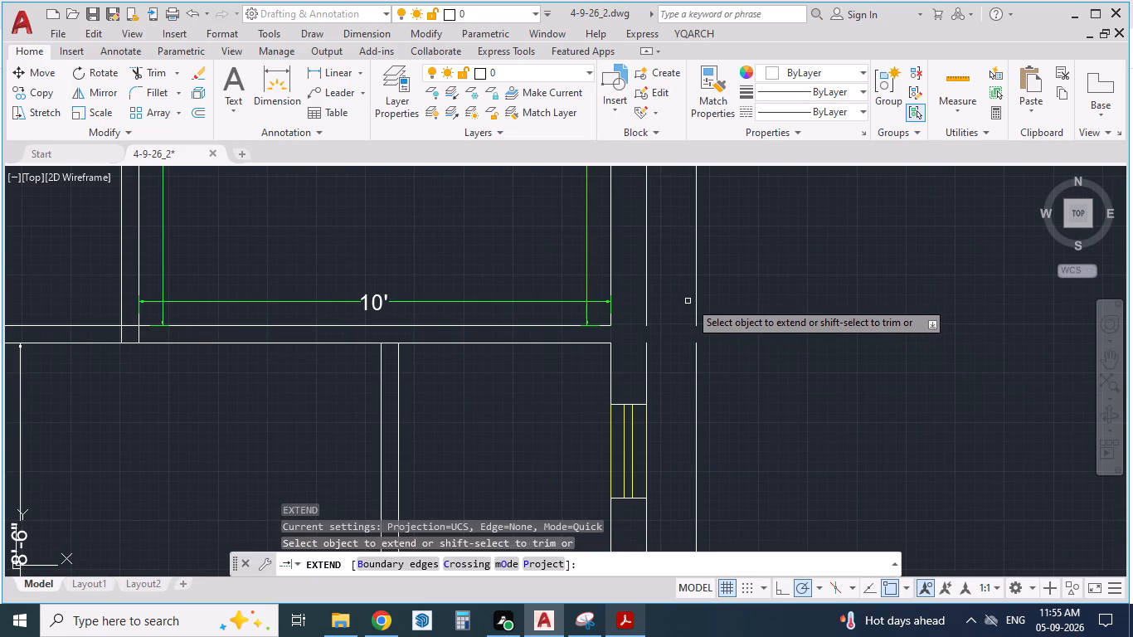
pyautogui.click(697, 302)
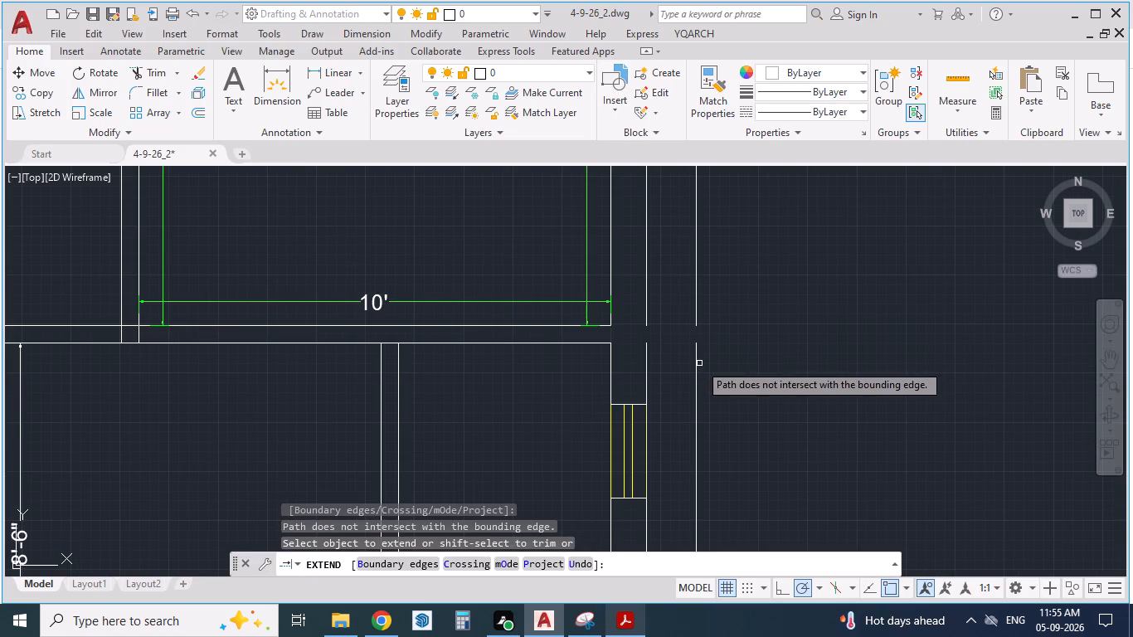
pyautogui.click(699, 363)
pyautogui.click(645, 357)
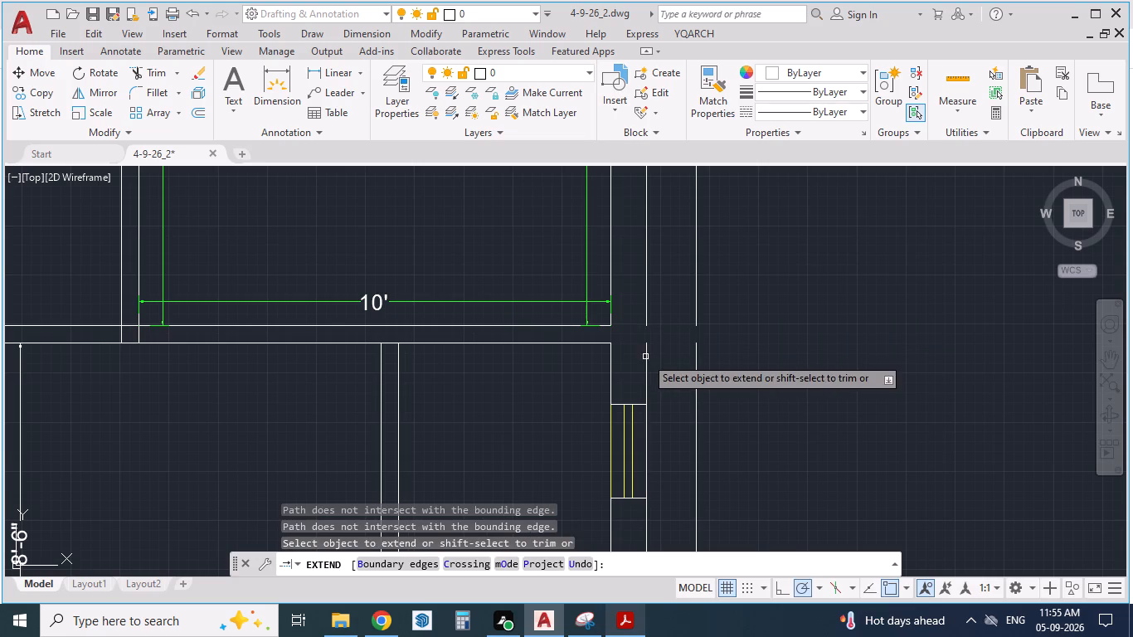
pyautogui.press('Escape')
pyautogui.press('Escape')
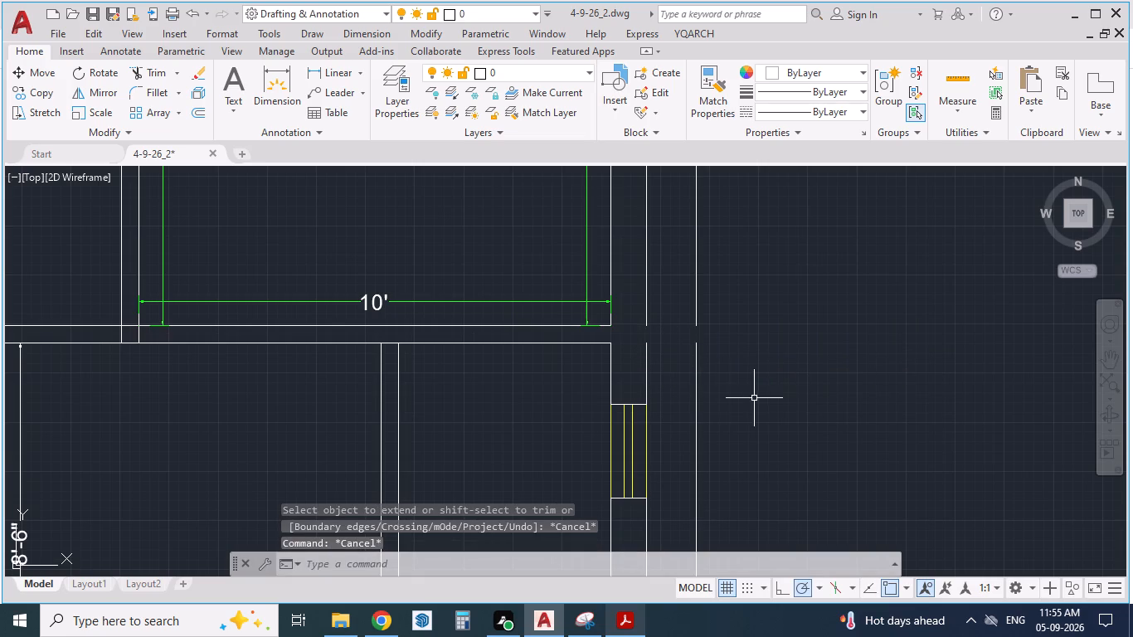
# Stretch the east wall's outer face line and the outermost boundary line north to close their gaps at the partition junction.
pyautogui.click(698, 396)
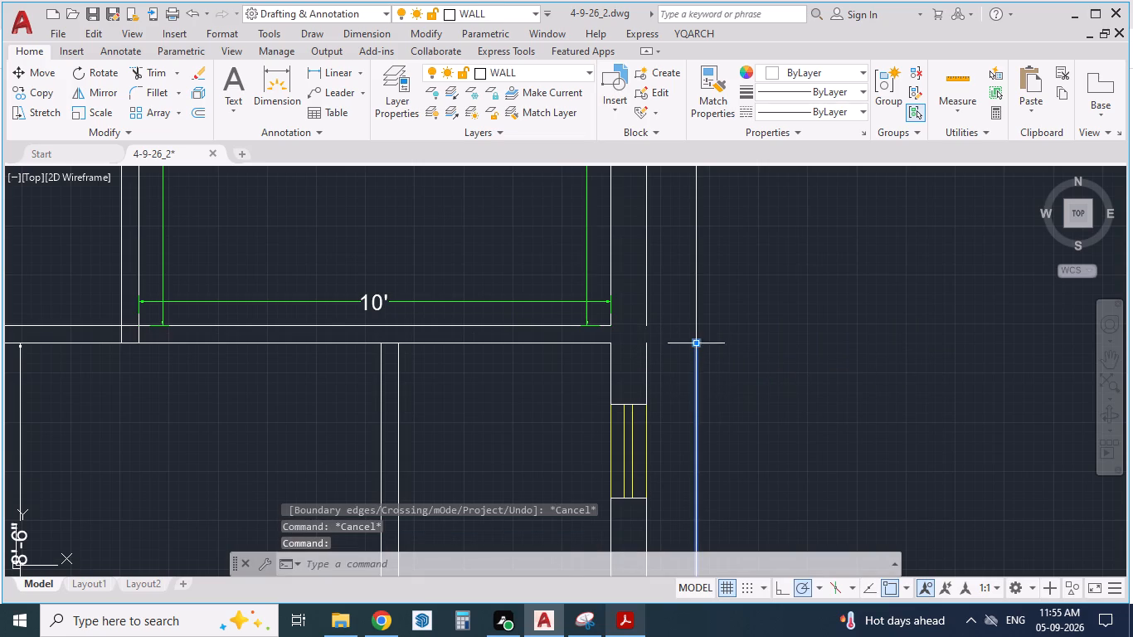
pyautogui.scroll(1, 678, 304)
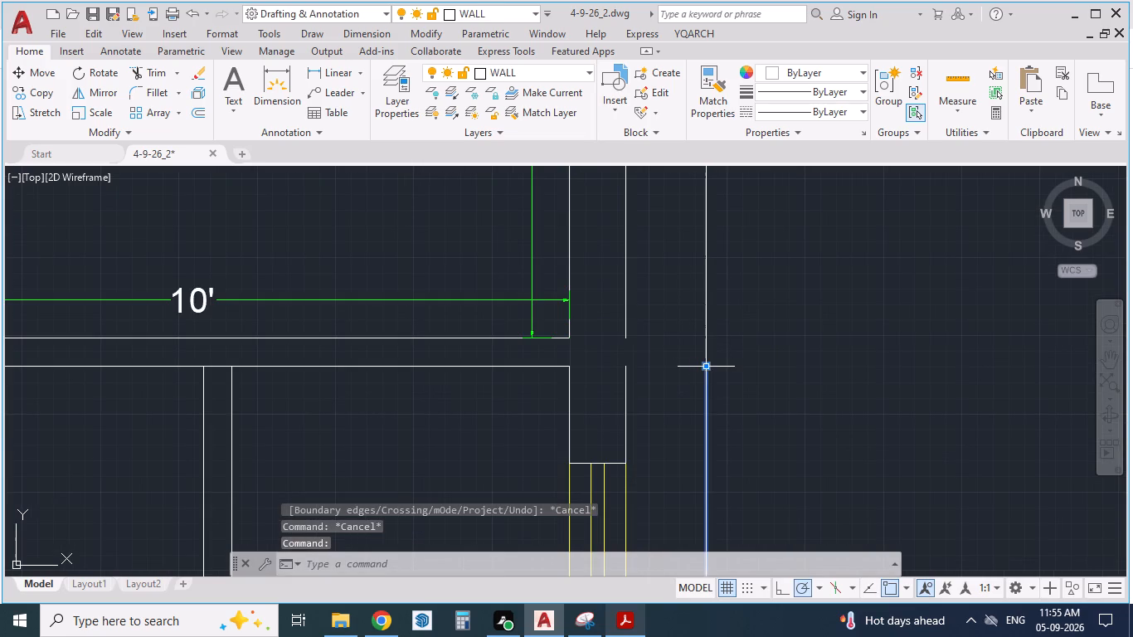
pyautogui.moveTo(704, 366); pyautogui.dragTo(704, 336)
pyautogui.click(704, 336)
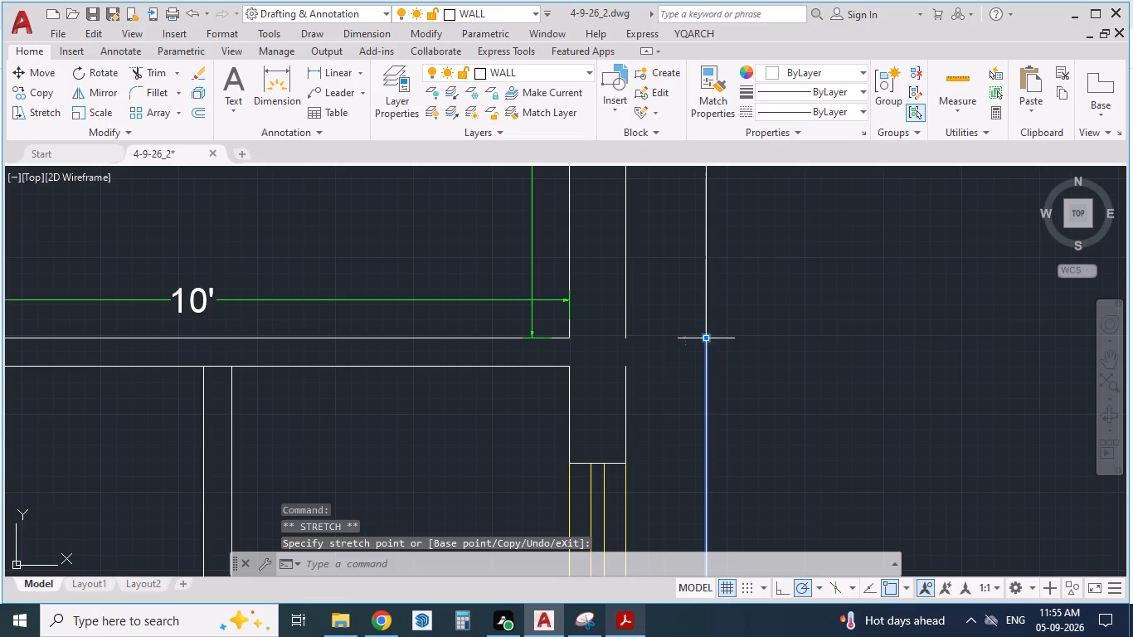
pyautogui.click(628, 377)
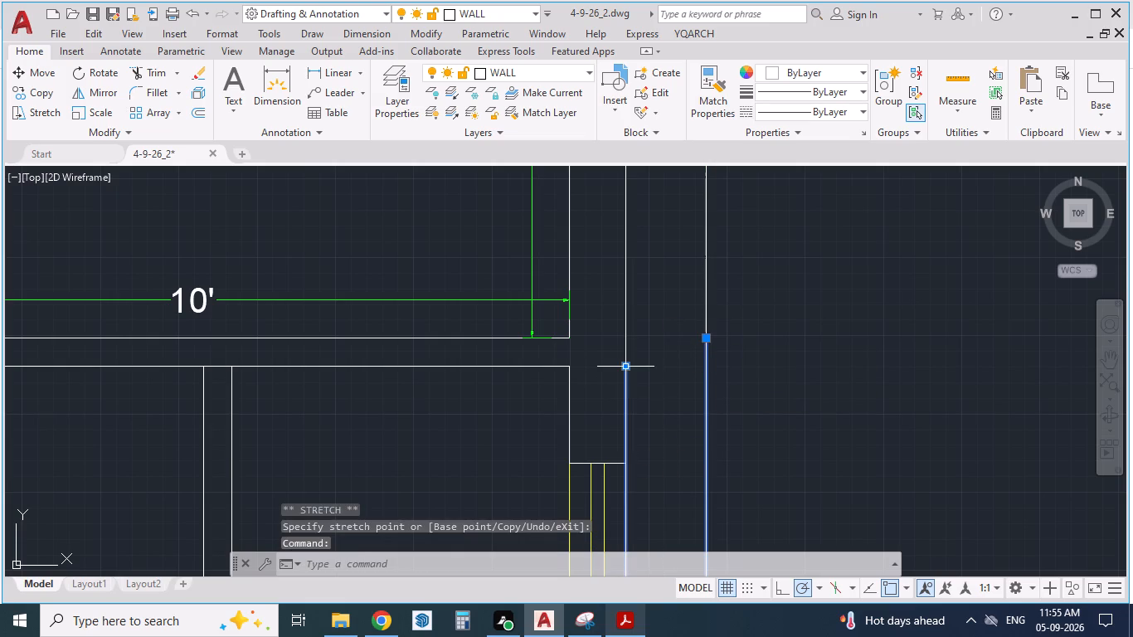
pyautogui.moveTo(625, 364); pyautogui.dragTo(627, 339)
pyautogui.click(627, 339)
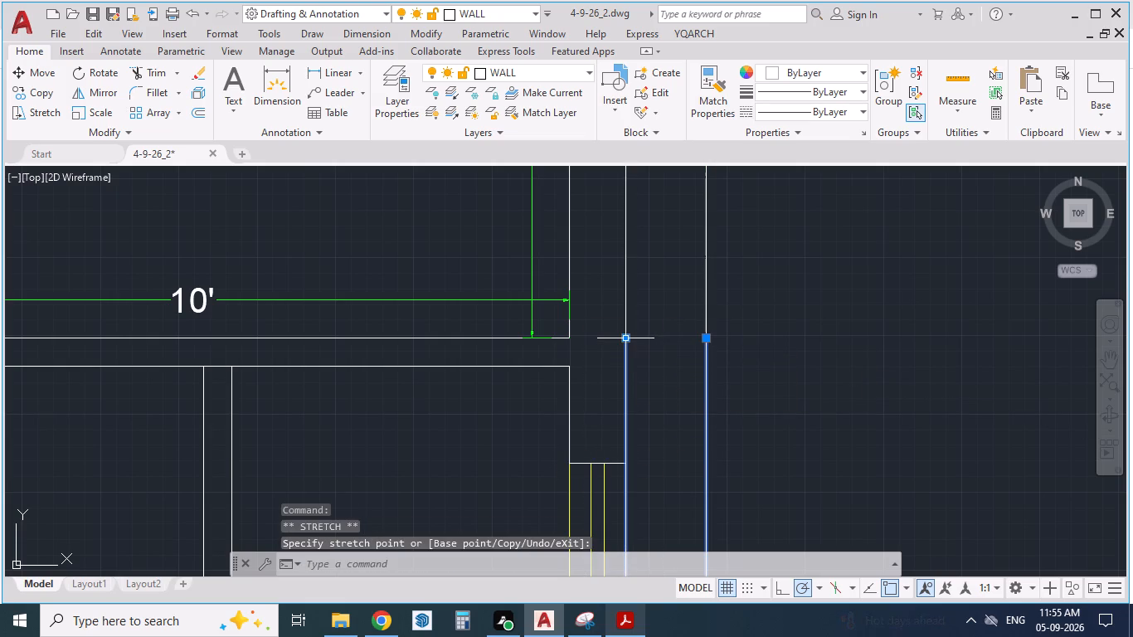
pyautogui.scroll(-2, 694, 410)
pyautogui.press('Escape')
# Trim the overlapping lines where the hall's south partition meets the east outer wall, including the stubs beyond the wall and the inner-face segment.
pyautogui.scroll(-2, 751, 408)
pyautogui.scroll(-1, 663, 360)
pyautogui.scroll(2, 733, 504)
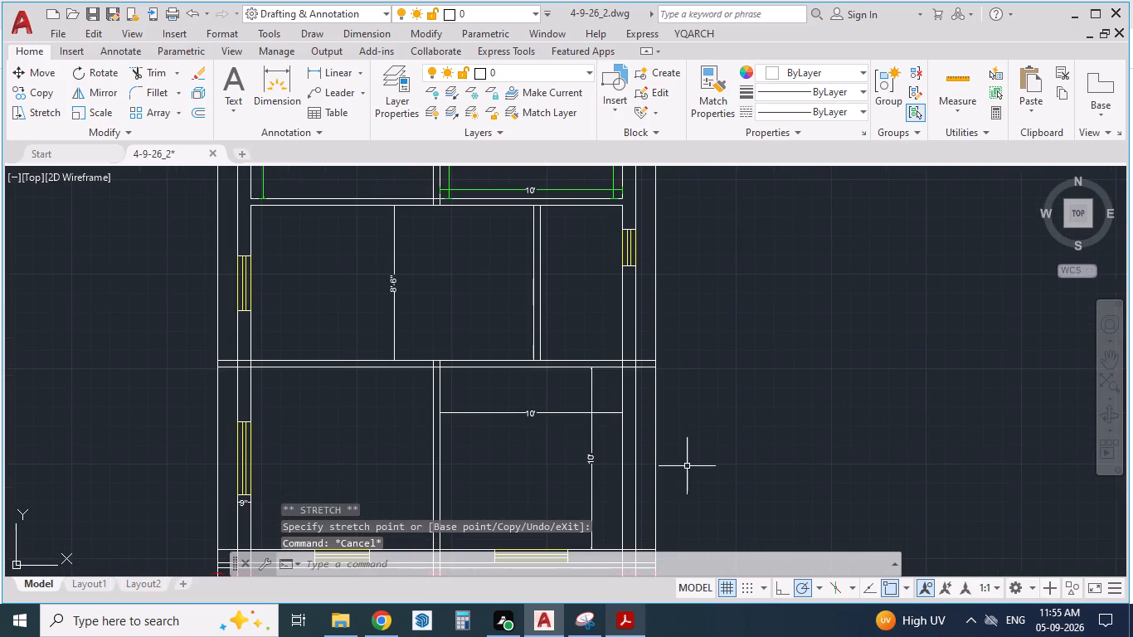
pyautogui.scroll(1, 301, 354)
pyautogui.write('TR')
pyautogui.press('Return')
pyautogui.scroll(2, 786, 396)
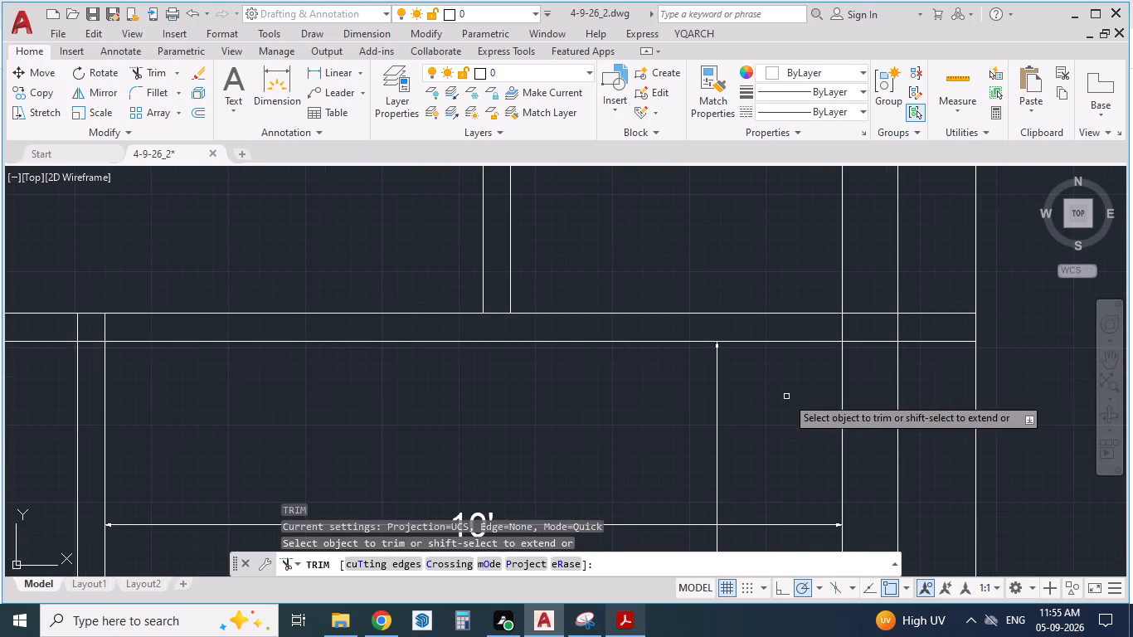
pyautogui.moveTo(863, 284); pyautogui.dragTo(863, 375)
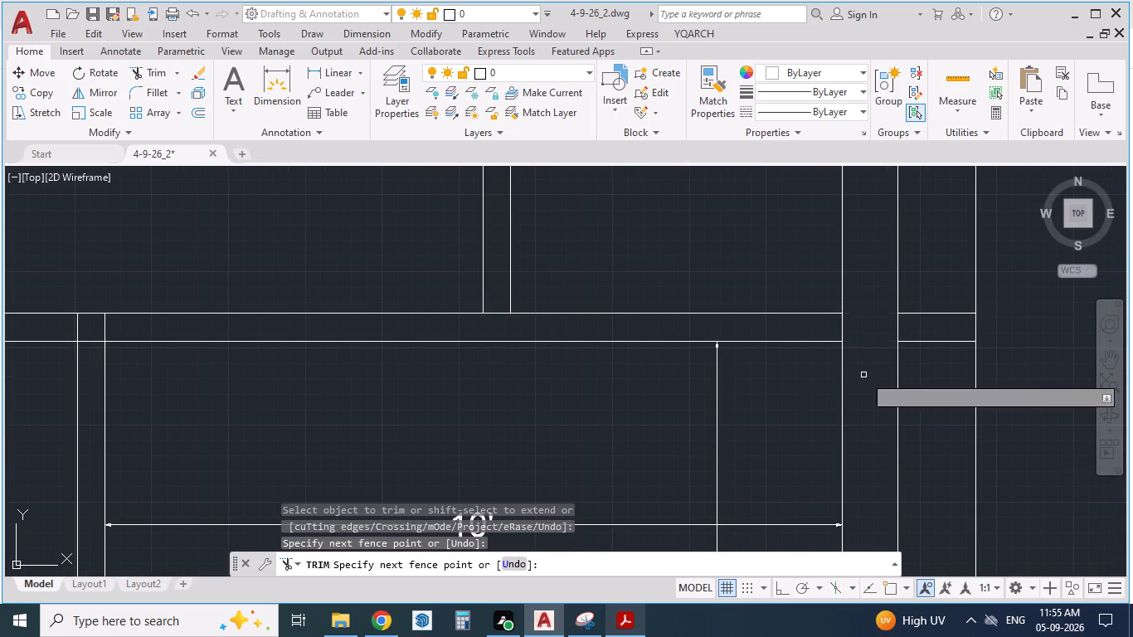
pyautogui.moveTo(935, 290); pyautogui.dragTo(933, 377)
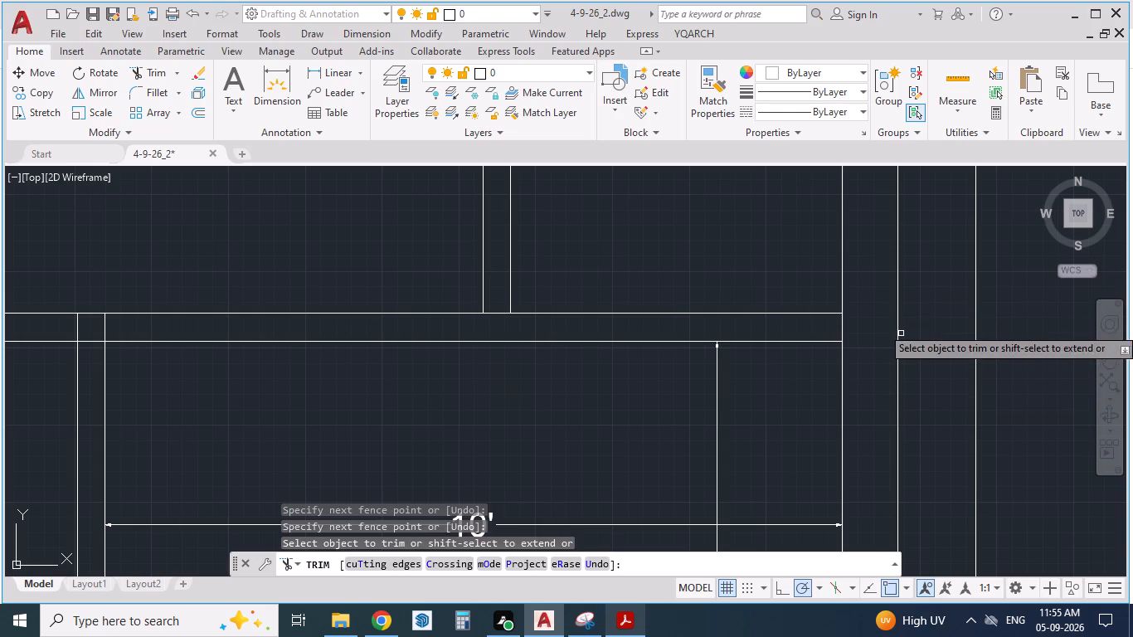
pyautogui.click(842, 329)
pyautogui.scroll(-3, 839, 321)
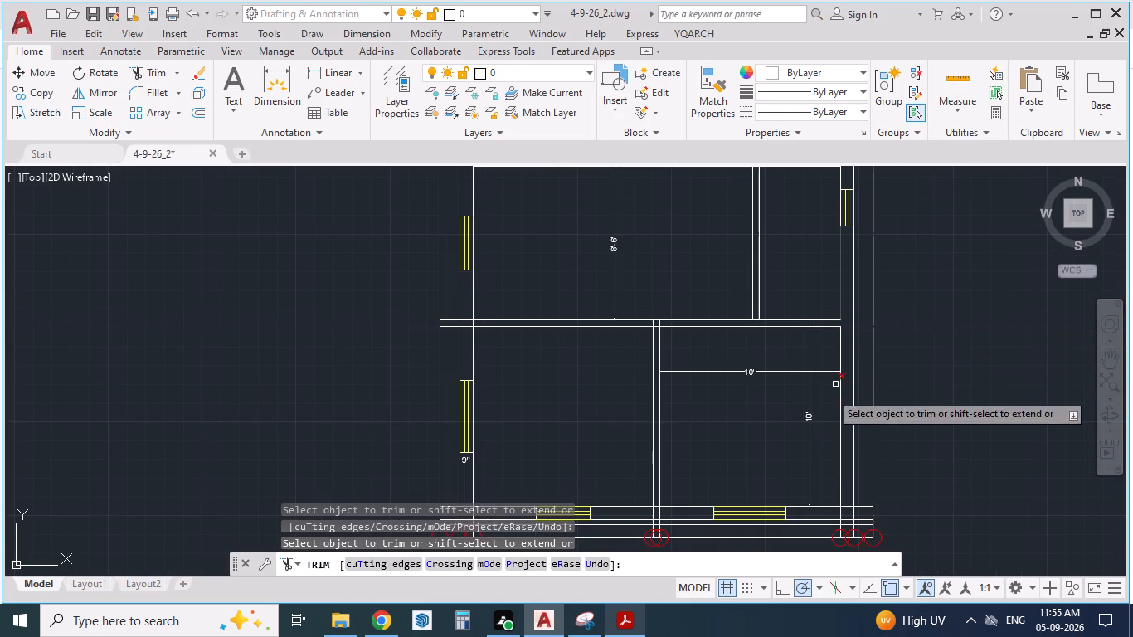
# Trim the overlapping lines where the hall's south partition meets the west outer wall, including the outer stubs and the inner-face segment.
pyautogui.scroll(3, 425, 312)
pyautogui.scroll(-1, 457, 329)
pyautogui.scroll(2, 514, 330)
pyautogui.scroll(-1, 514, 330)
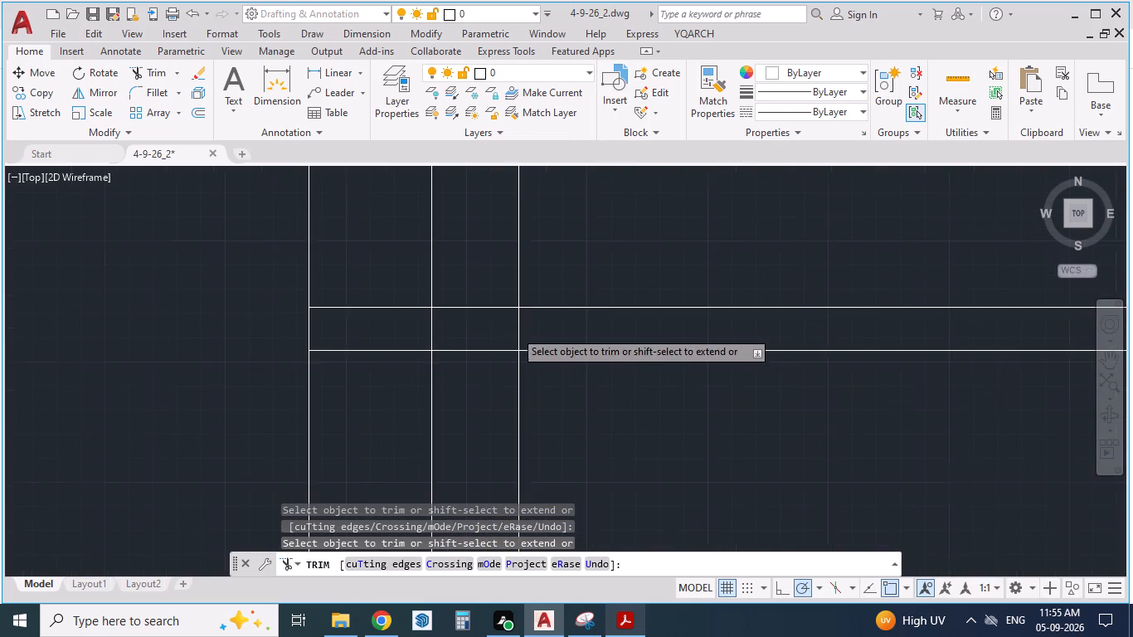
pyautogui.moveTo(491, 289); pyautogui.dragTo(498, 379)
pyautogui.moveTo(427, 284); pyautogui.dragTo(427, 380)
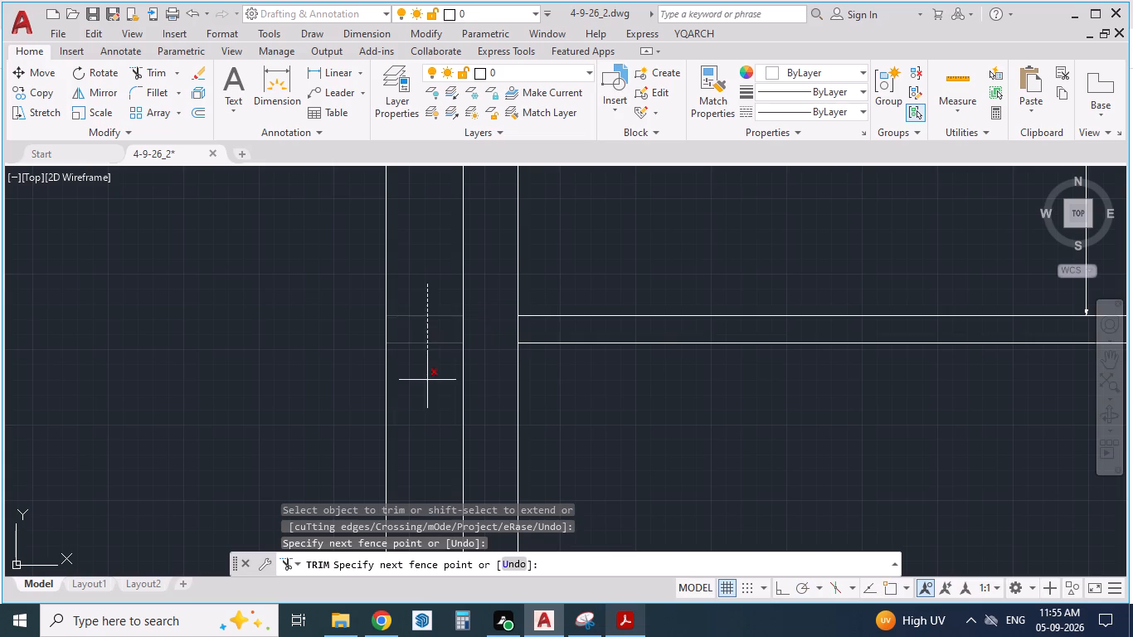
pyautogui.moveTo(501, 332); pyautogui.dragTo(523, 332)
pyautogui.moveTo(523, 332); pyautogui.dragTo(523, 331)
# Trim the lines where the partition between the two south rooms meets the hall's south partition, forming an open T-junction.
pyautogui.scroll(-5, 498, 314)
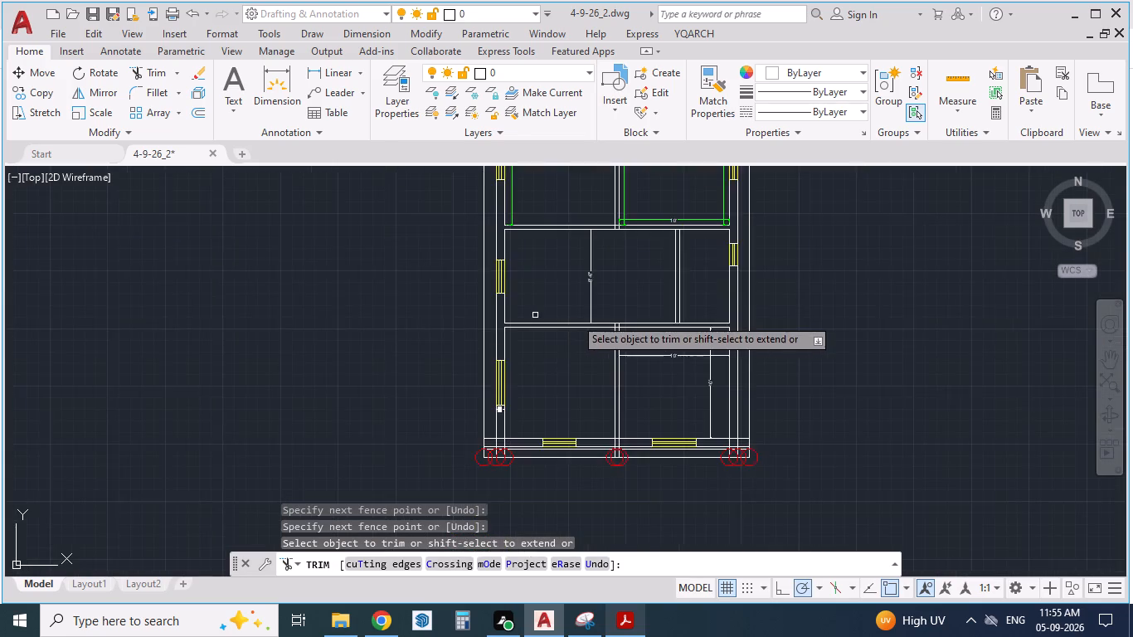
pyautogui.scroll(4, 601, 320)
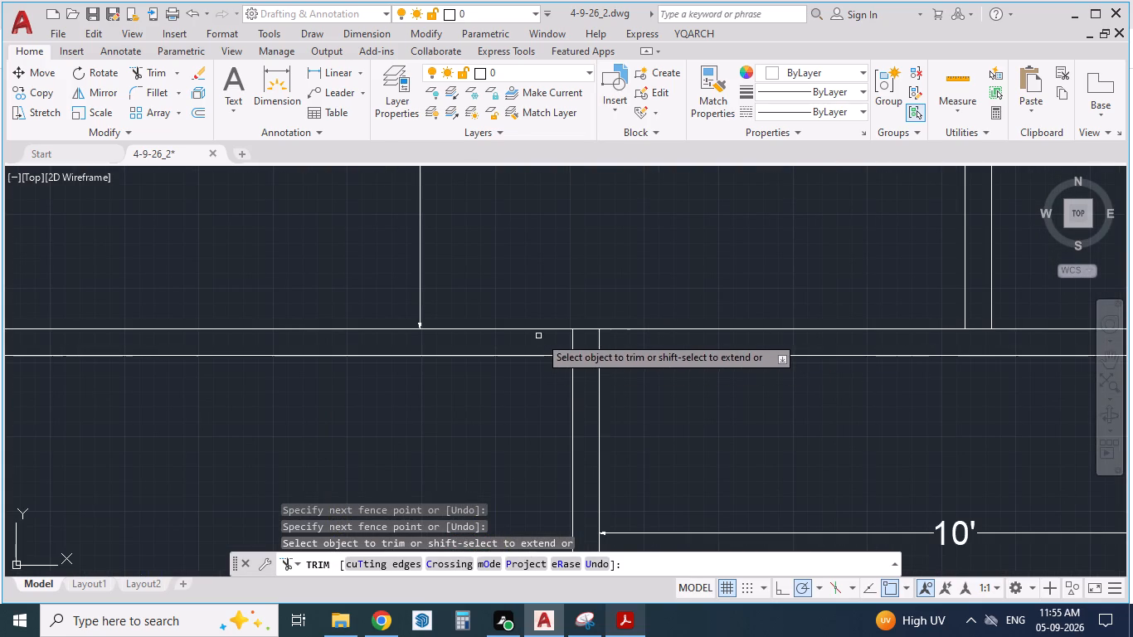
pyautogui.moveTo(548, 343); pyautogui.dragTo(623, 343)
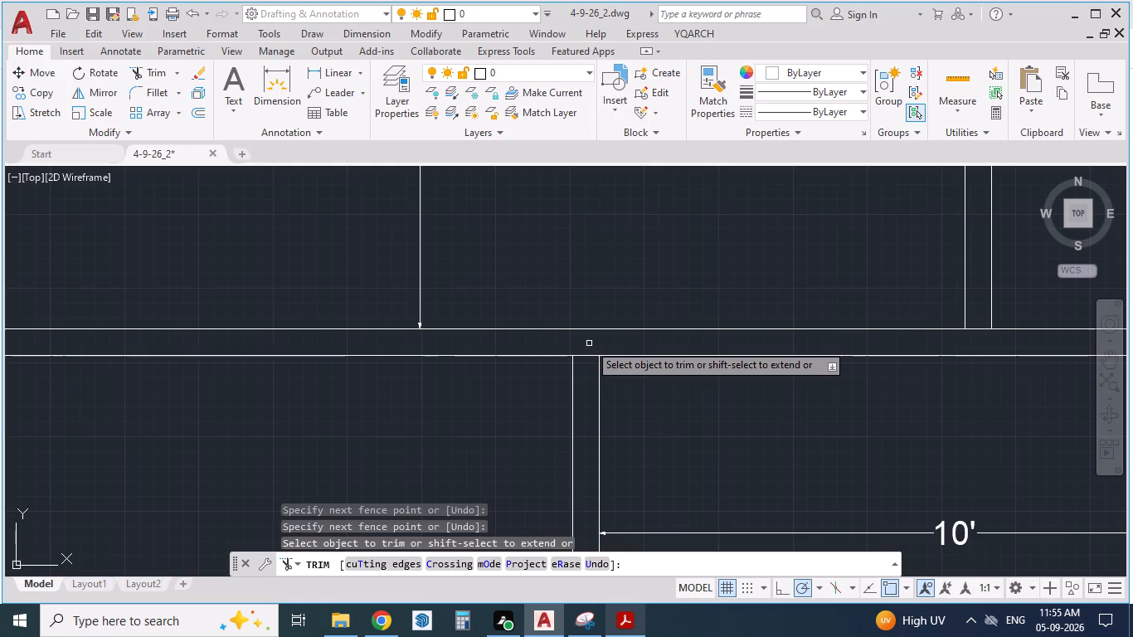
pyautogui.moveTo(589, 343); pyautogui.dragTo(591, 365)
pyautogui.scroll(-4, 571, 309)
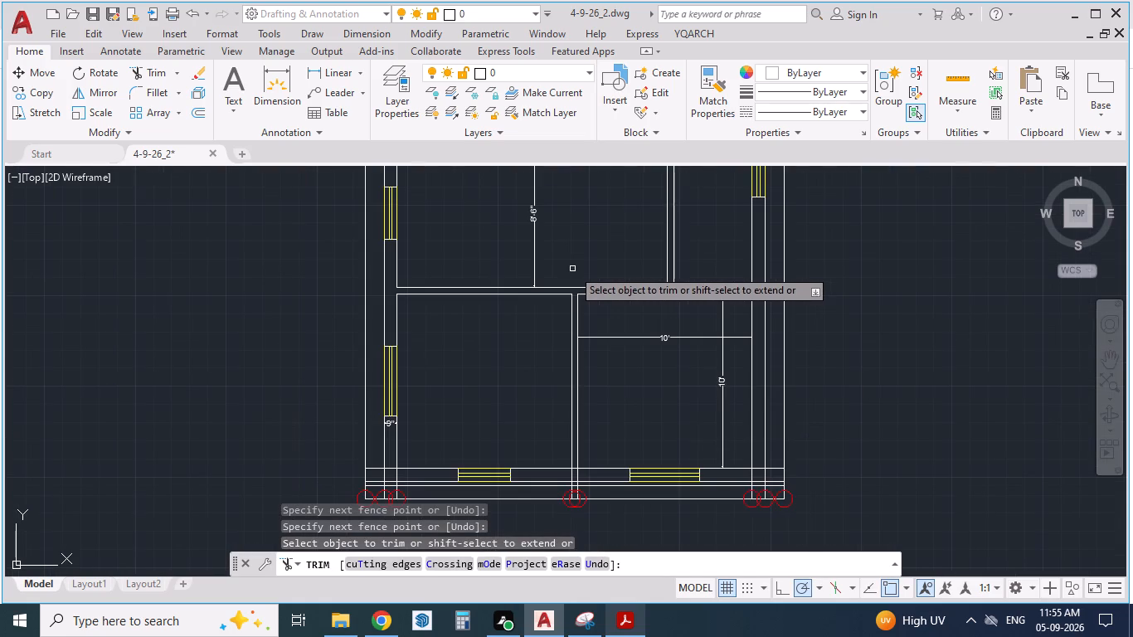
# Trim the junction of the south rooms' dividing partition with the south outer wall, removing the partition lines through and beyond the wall.
pyautogui.scroll(2, 579, 479)
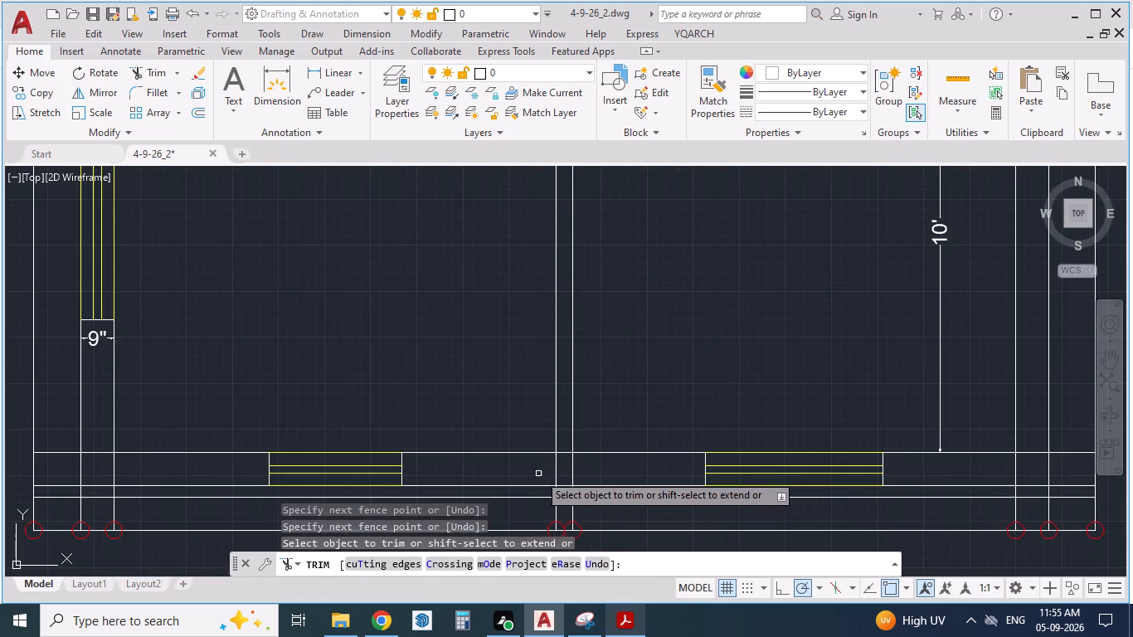
pyautogui.moveTo(538, 474); pyautogui.dragTo(583, 470)
pyautogui.moveTo(555, 471); pyautogui.dragTo(564, 453)
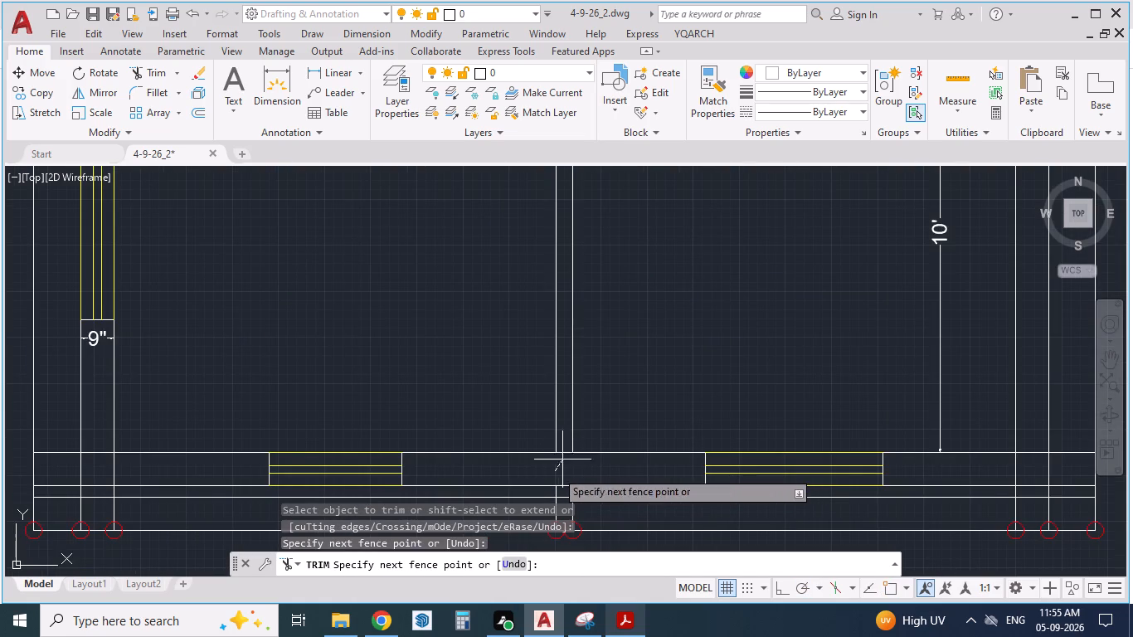
pyautogui.moveTo(564, 453); pyautogui.dragTo(565, 445)
pyautogui.scroll(-2, 564, 396)
pyautogui.scroll(3, 563, 419)
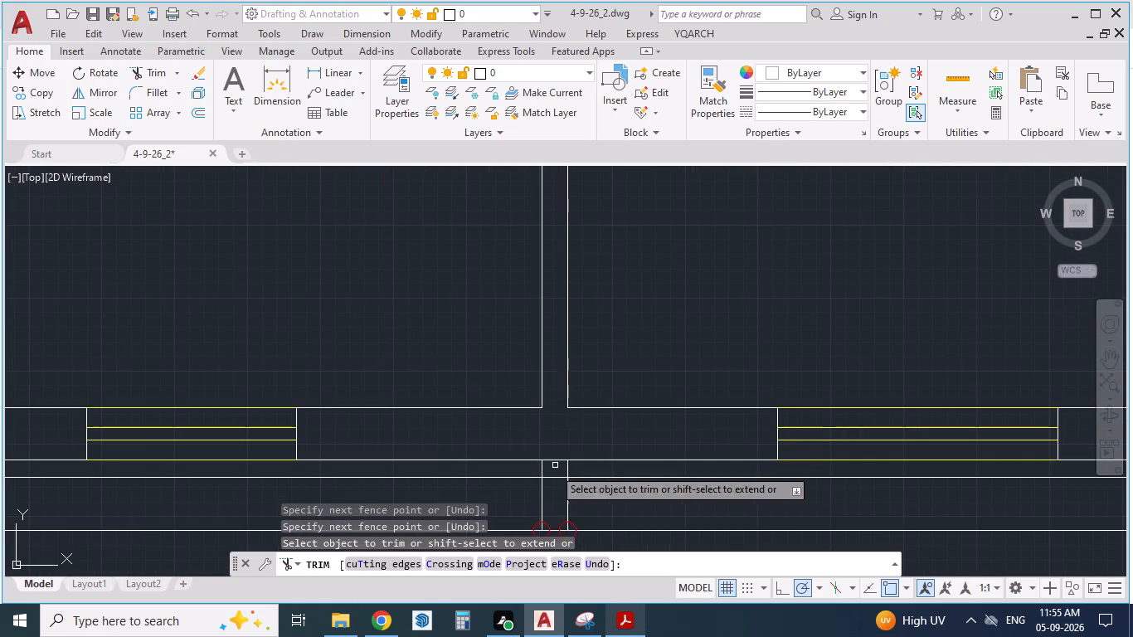
pyautogui.moveTo(522, 502); pyautogui.dragTo(601, 495)
pyautogui.scroll(1, 545, 481)
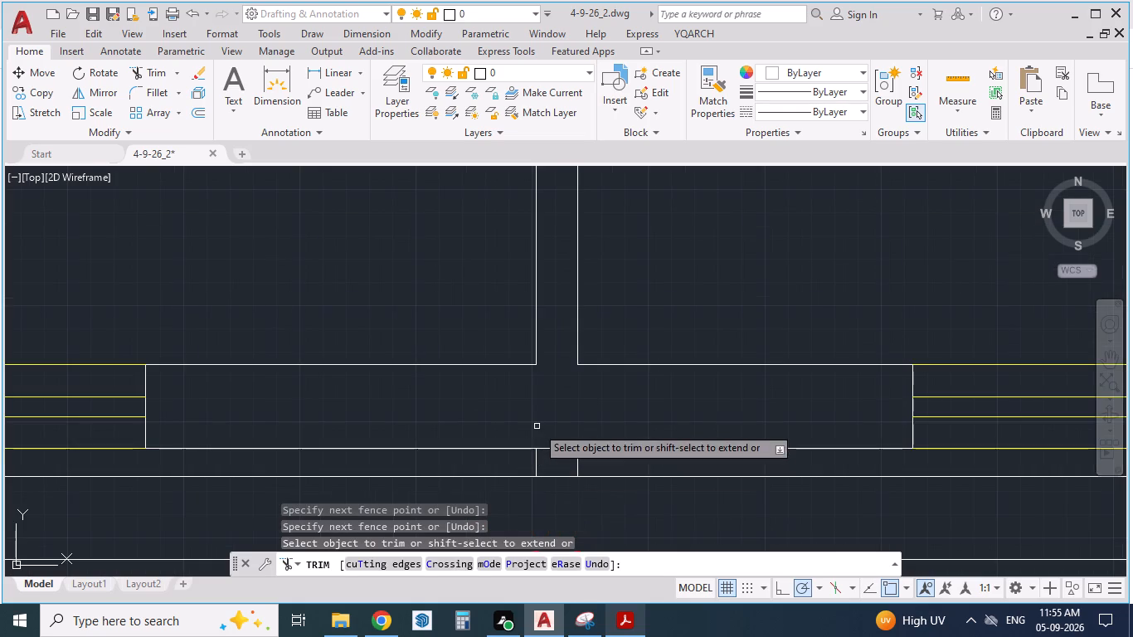
pyautogui.moveTo(515, 462); pyautogui.dragTo(602, 460)
pyautogui.scroll(-2, 563, 362)
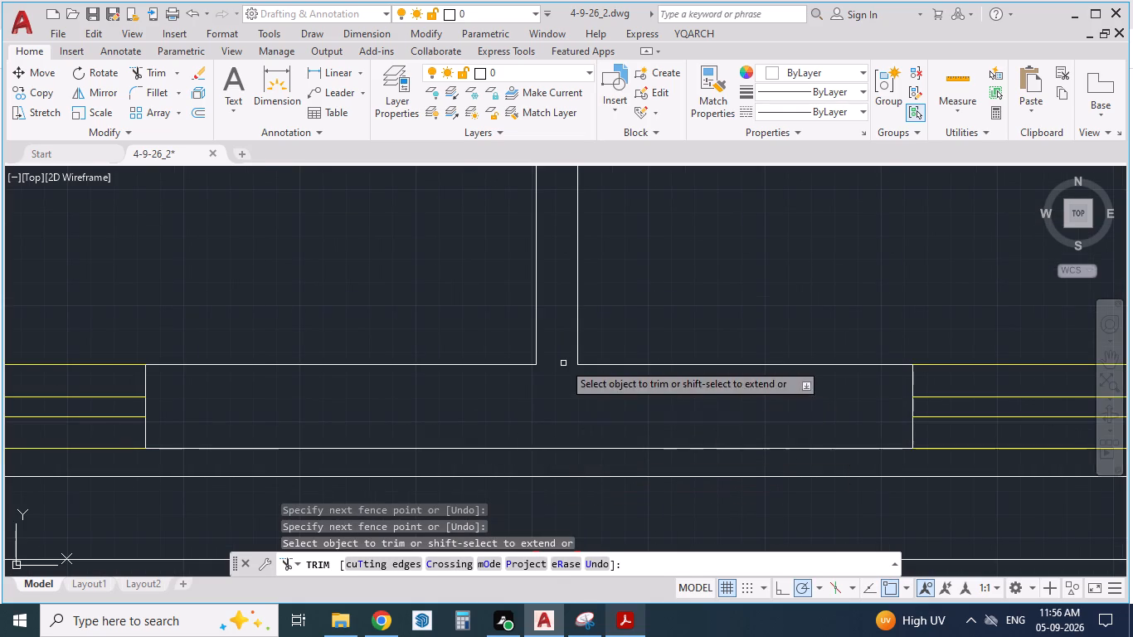
# Trim the wall lines extending past the southwest corner toward the plot boundary, leaving the extra line below the south wall.
pyautogui.scroll(-1, 563, 362)
pyautogui.scroll(2, 276, 379)
pyautogui.scroll(-2, 667, 337)
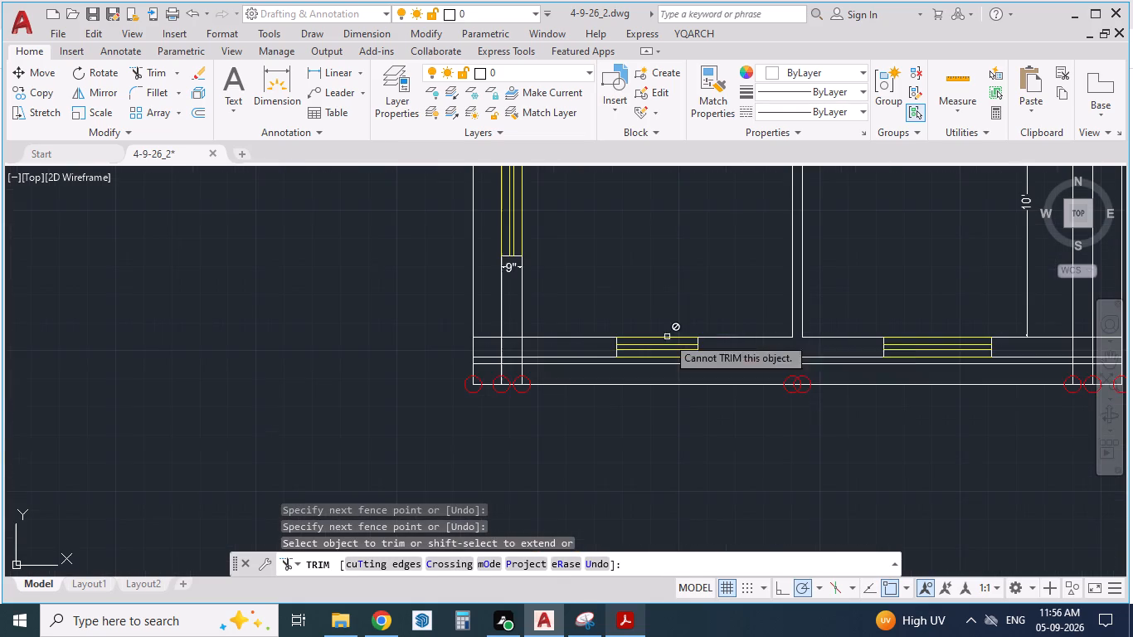
pyautogui.hotkey('alt', 'Tab')
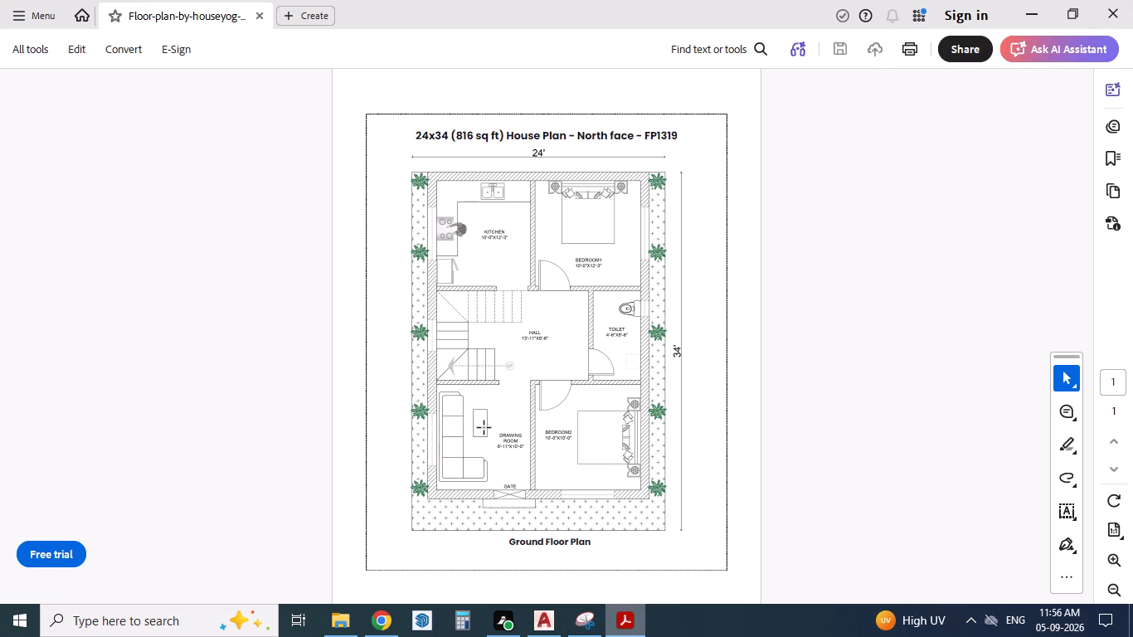
pyautogui.hotkey('alt', 'Tab')
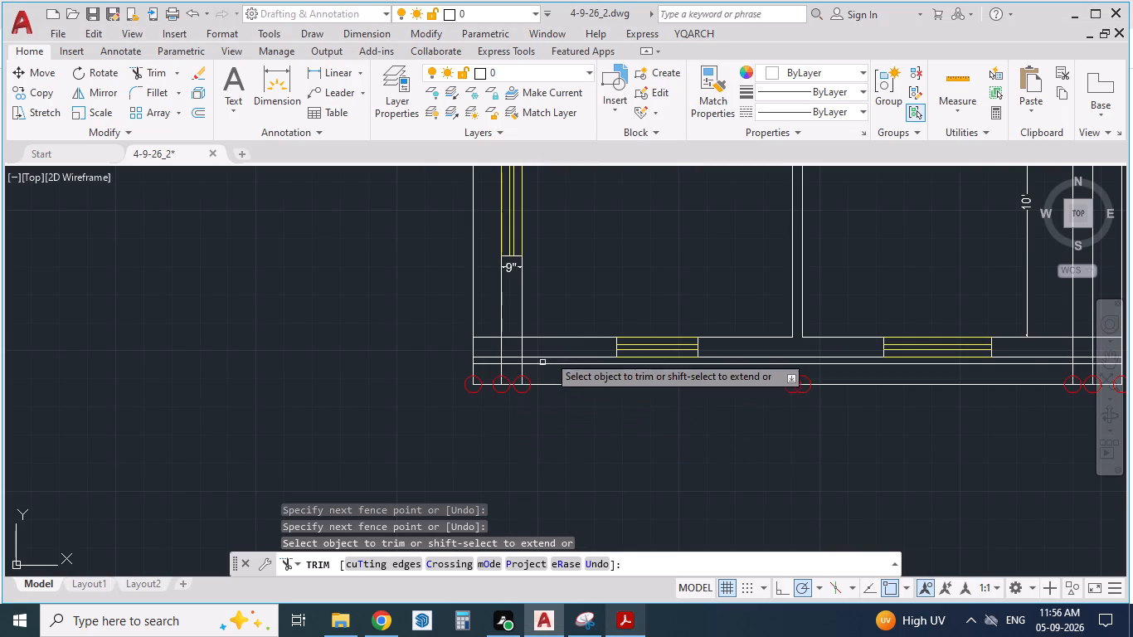
pyautogui.scroll(1, 551, 327)
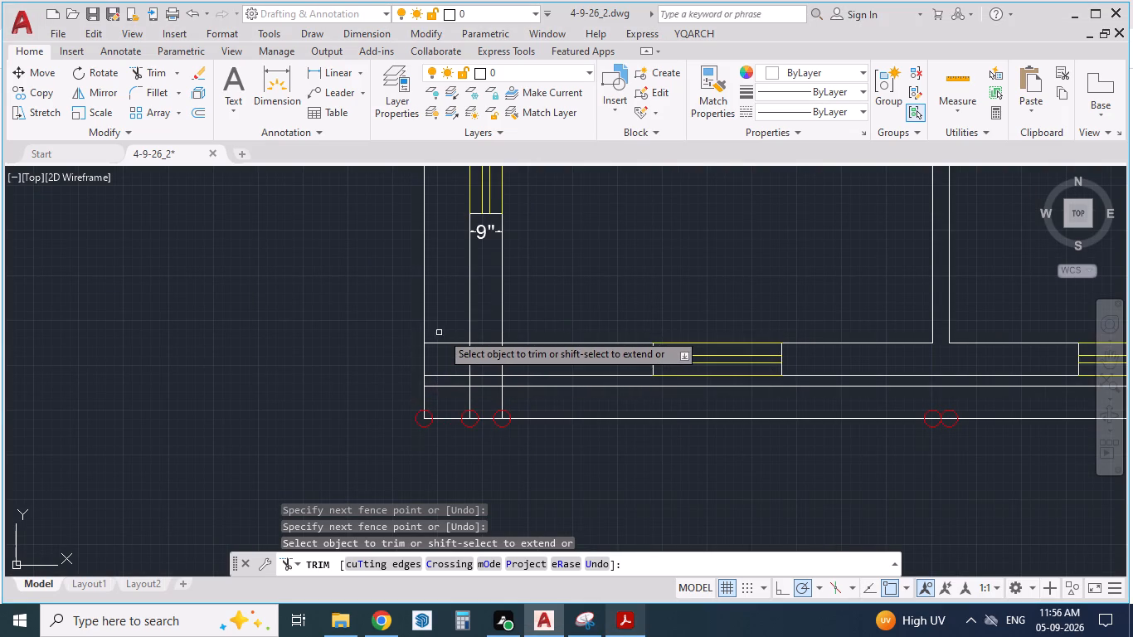
pyautogui.moveTo(442, 333); pyautogui.dragTo(507, 397)
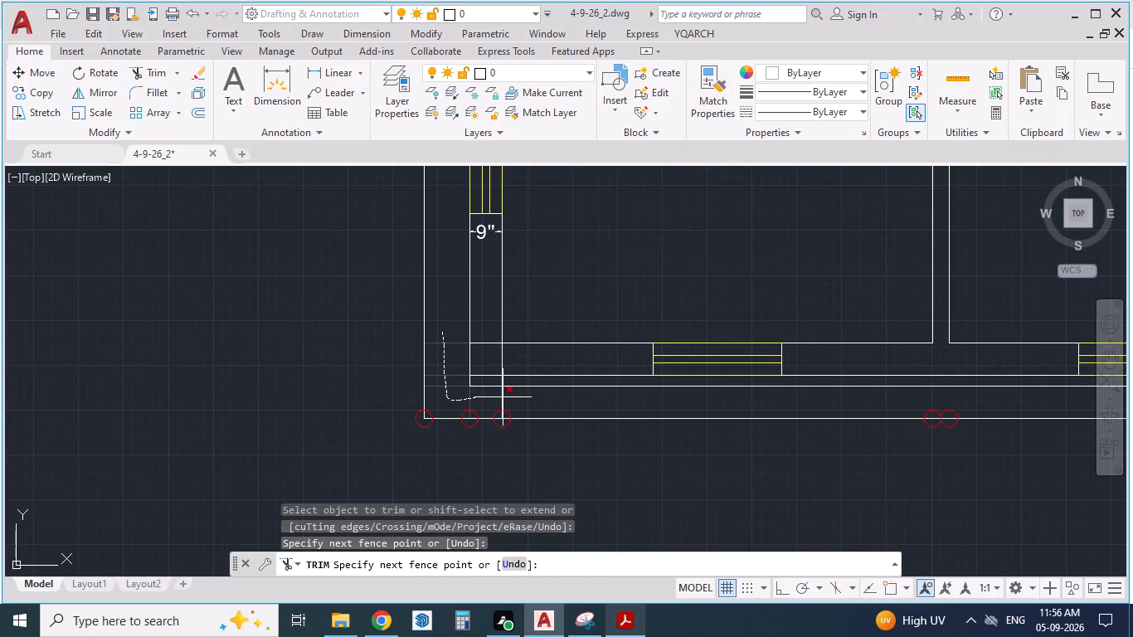
pyautogui.moveTo(507, 397); pyautogui.dragTo(511, 398)
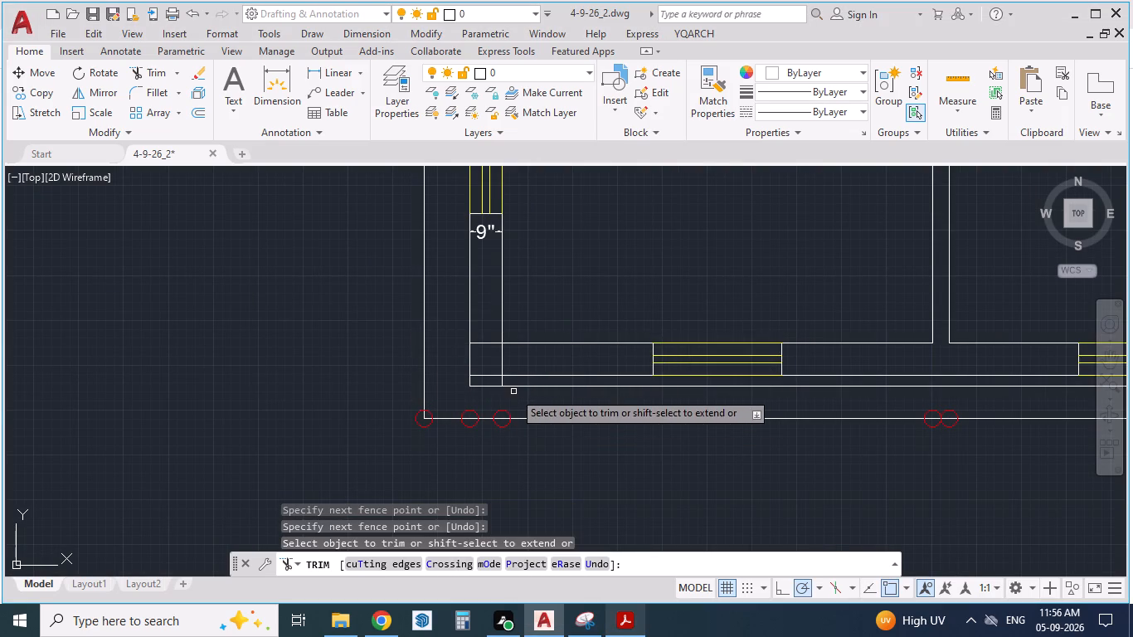
pyautogui.scroll(-1, 464, 406)
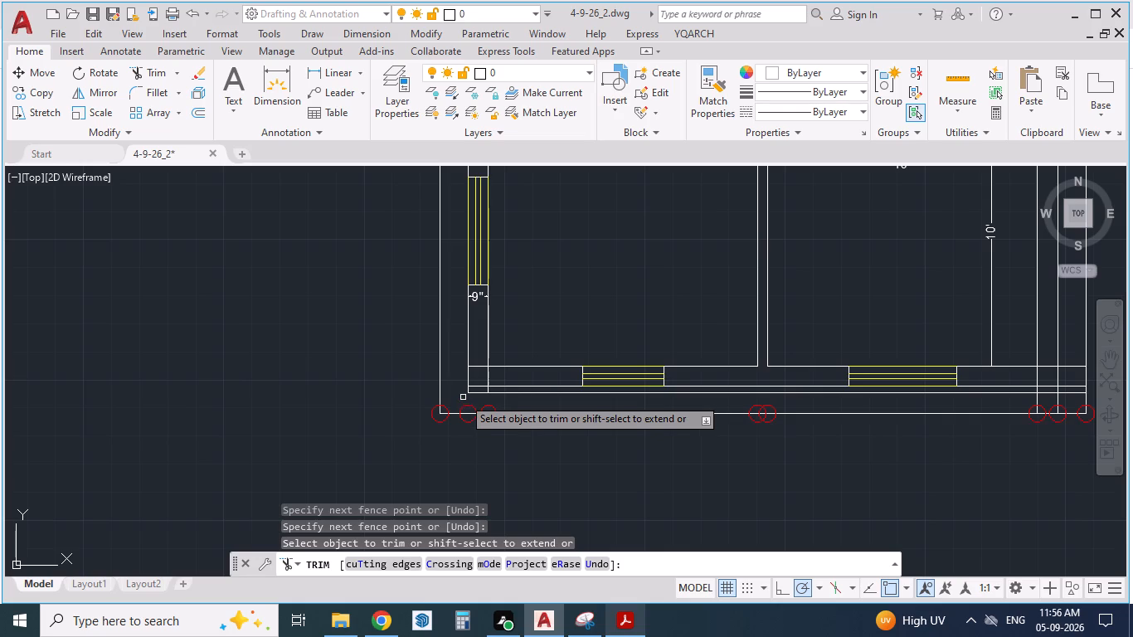
pyautogui.scroll(2, 497, 416)
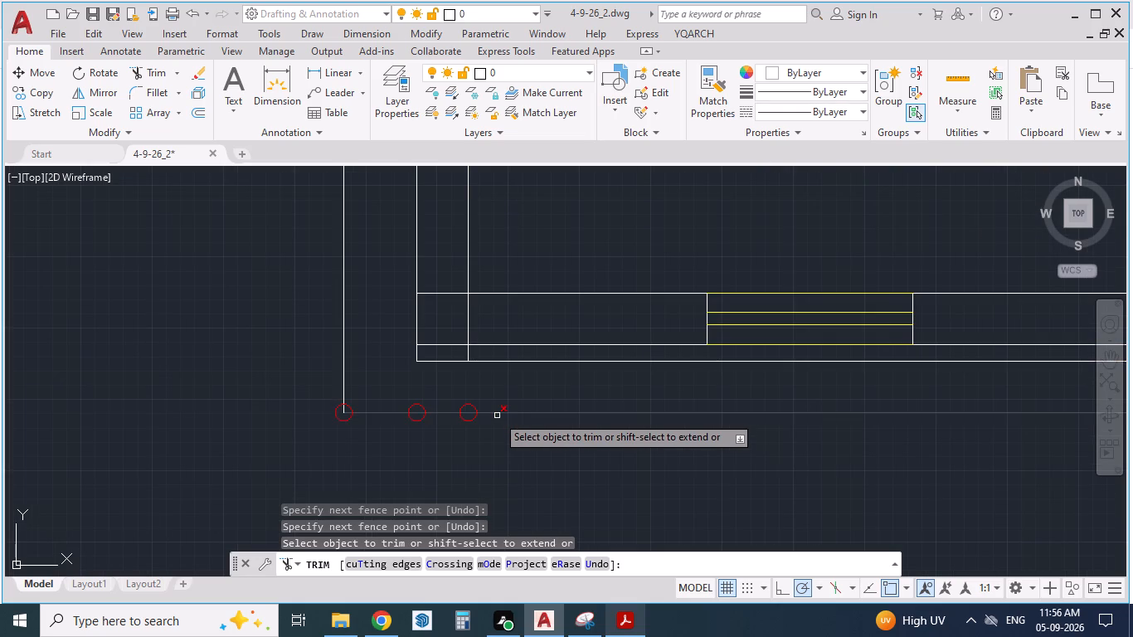
pyautogui.press('Escape')
pyautogui.press('Escape')
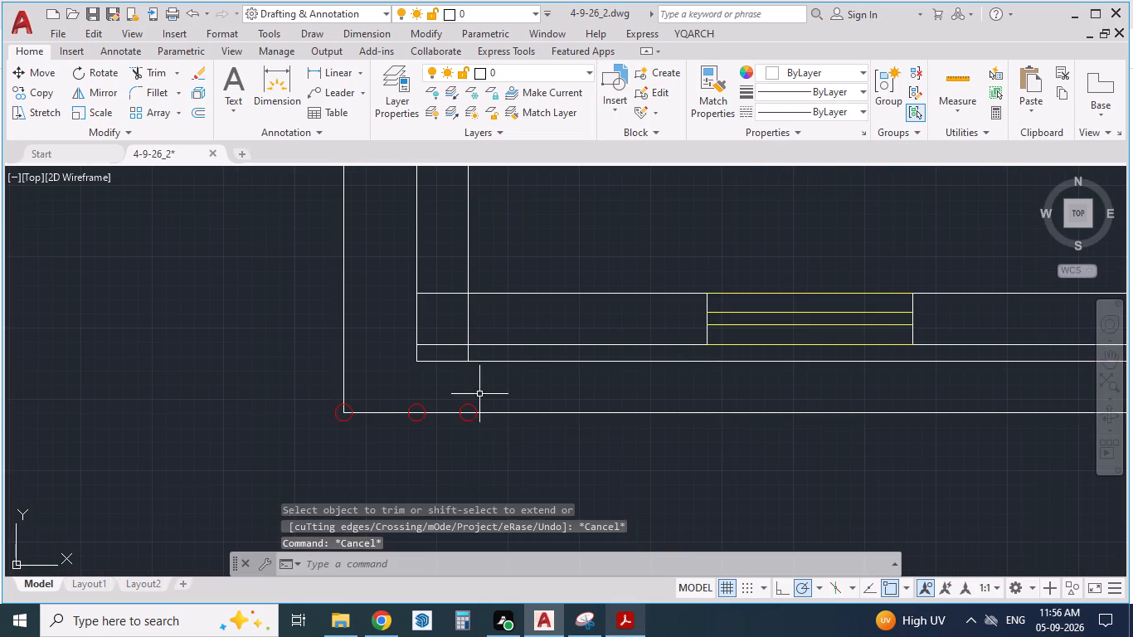
# Delete the extra wall line running just outside the south outer wall.
pyautogui.click(506, 364)
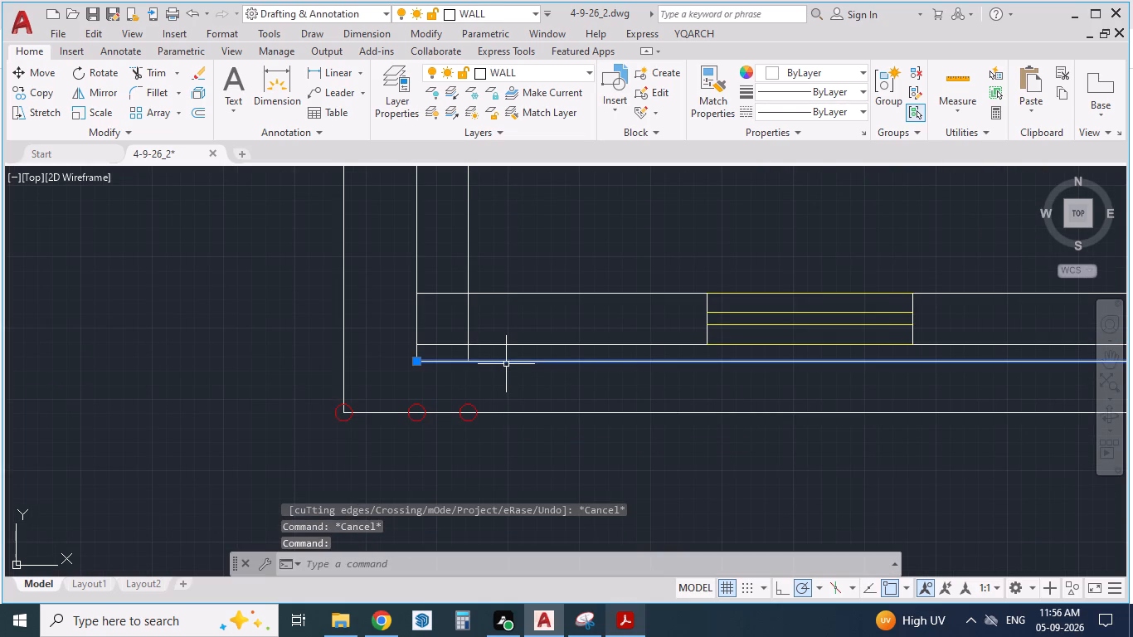
pyautogui.press('Delete')
# Trim the west wall's stubs below the south wall and the overlapping inner-face segments inside the southwest corner.
pyautogui.scroll(1, 501, 373)
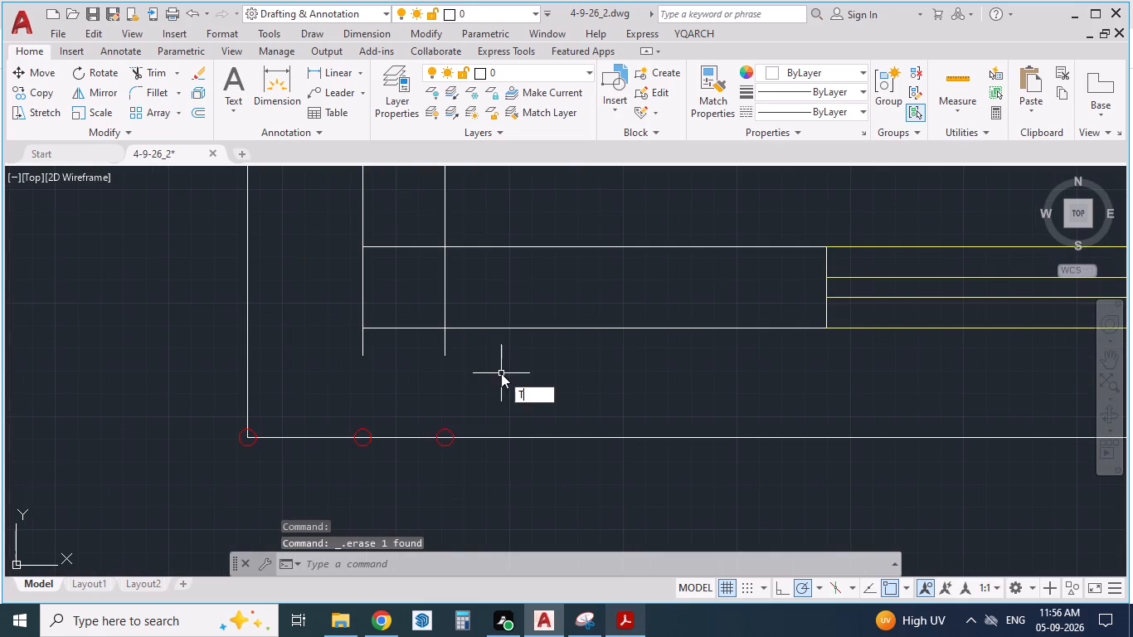
pyautogui.press('r')
pyautogui.press('Return')
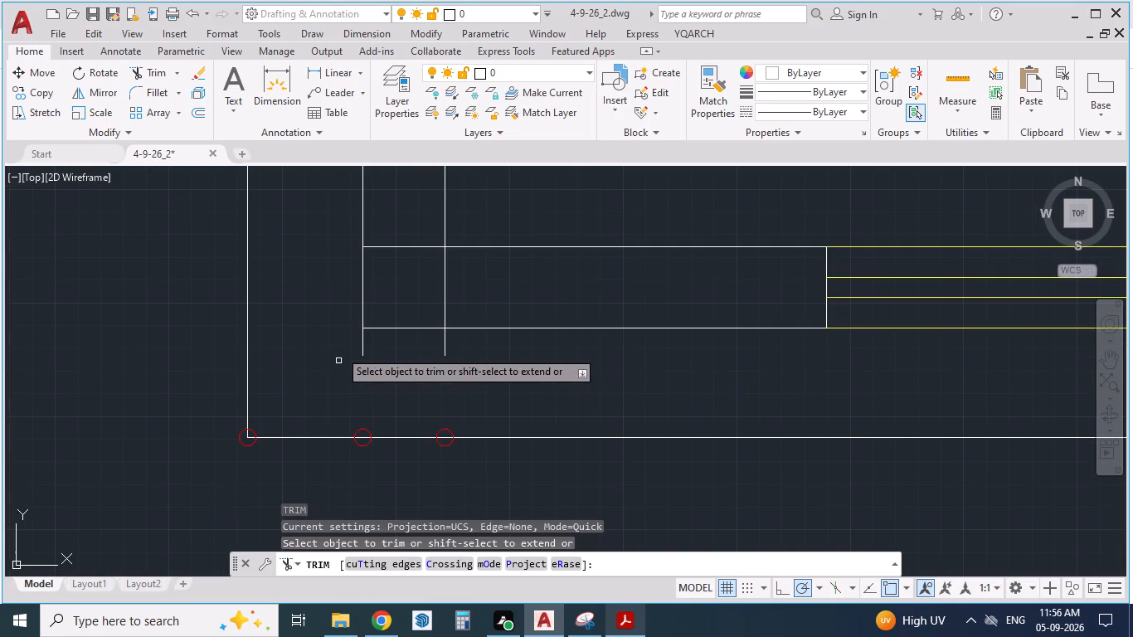
pyautogui.moveTo(342, 345); pyautogui.dragTo(463, 348)
pyautogui.scroll(-2, 430, 364)
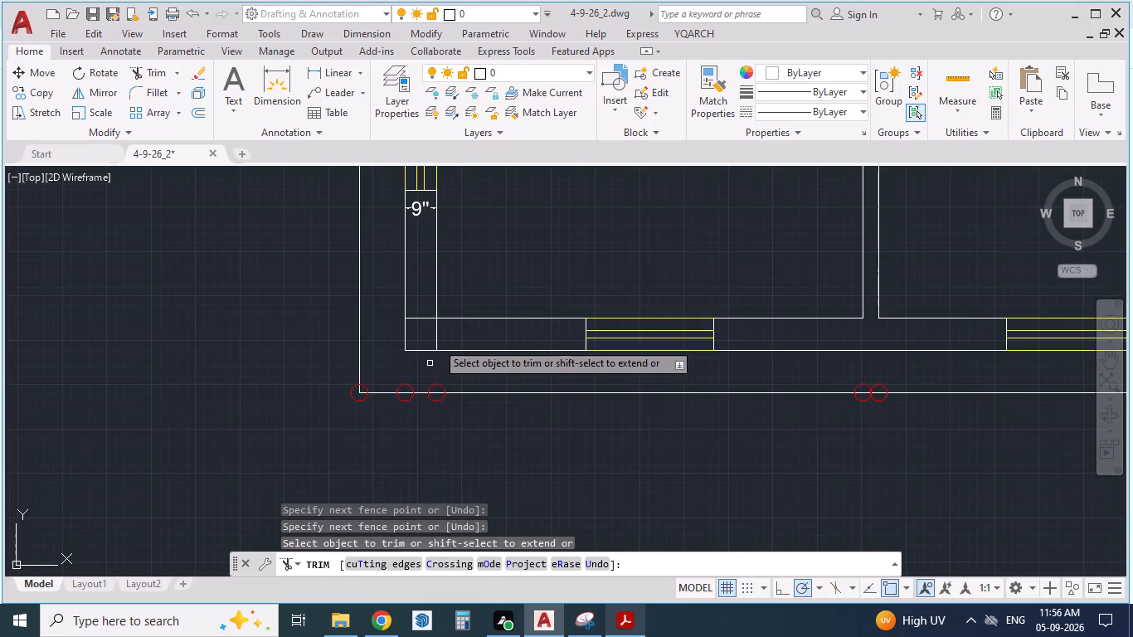
pyautogui.moveTo(417, 304); pyautogui.dragTo(444, 341)
pyautogui.scroll(-1, 295, 333)
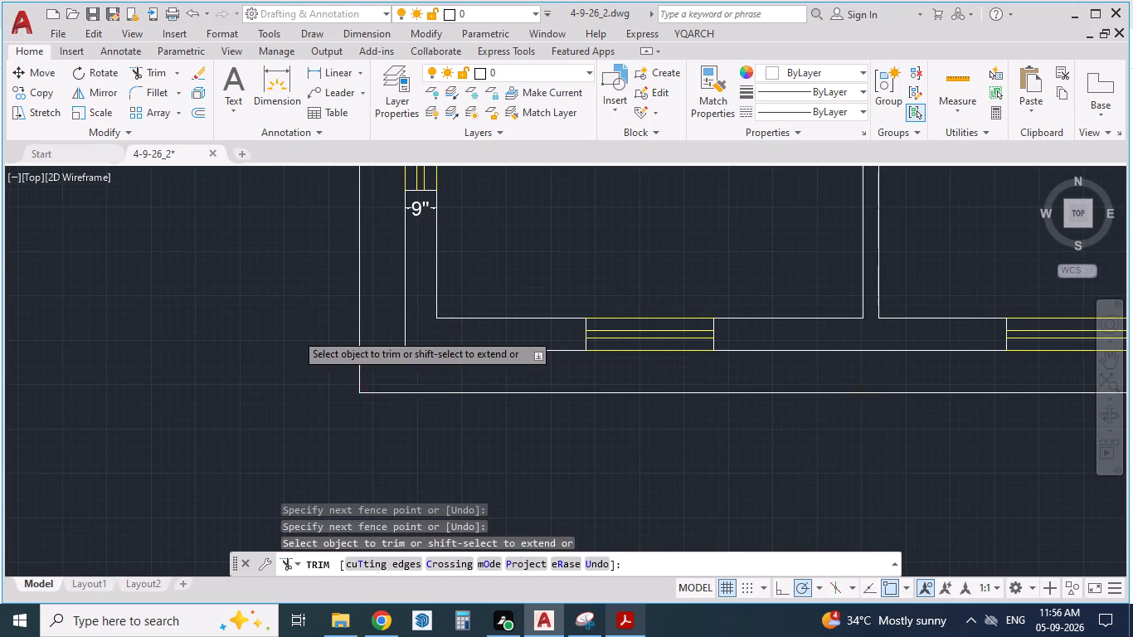
# Trim the southeast corner's overlapping inner-face segments and the wall lines extending east and south to the plot boundary.
pyautogui.scroll(1, 926, 336)
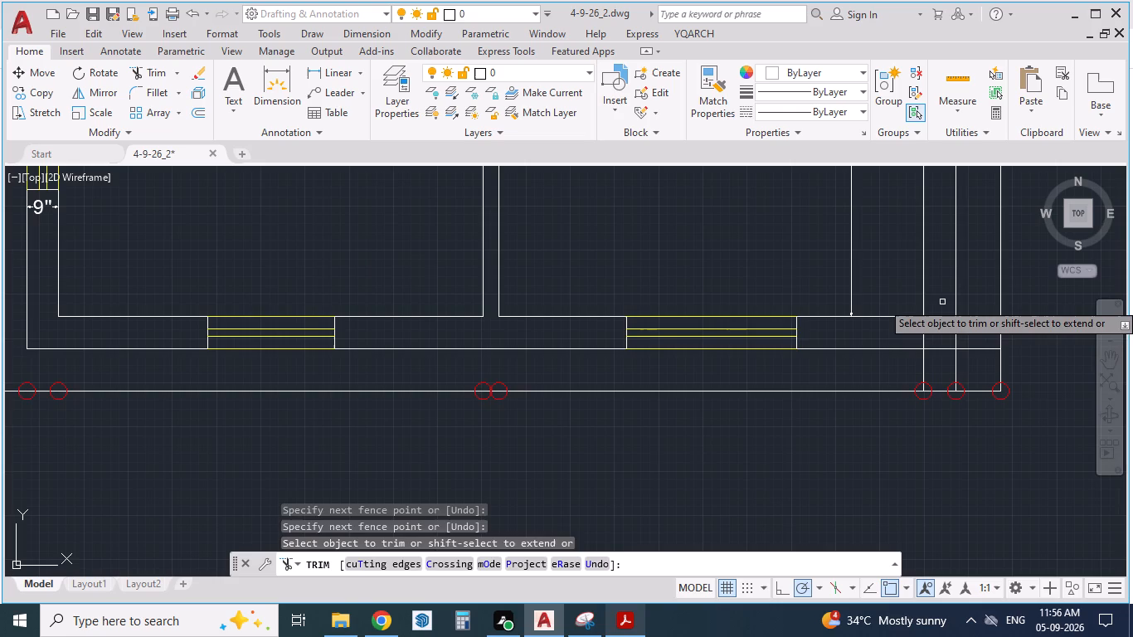
pyautogui.moveTo(942, 300); pyautogui.dragTo(912, 338)
pyautogui.scroll(-1, 773, 337)
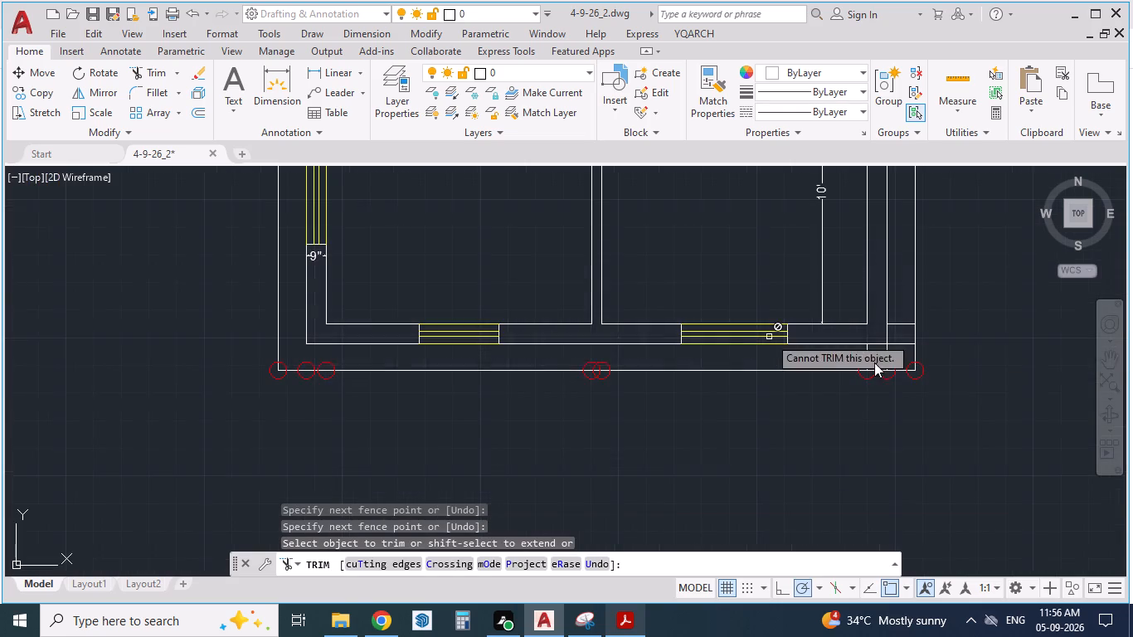
pyautogui.scroll(2, 902, 362)
pyautogui.moveTo(900, 243); pyautogui.dragTo(899, 319)
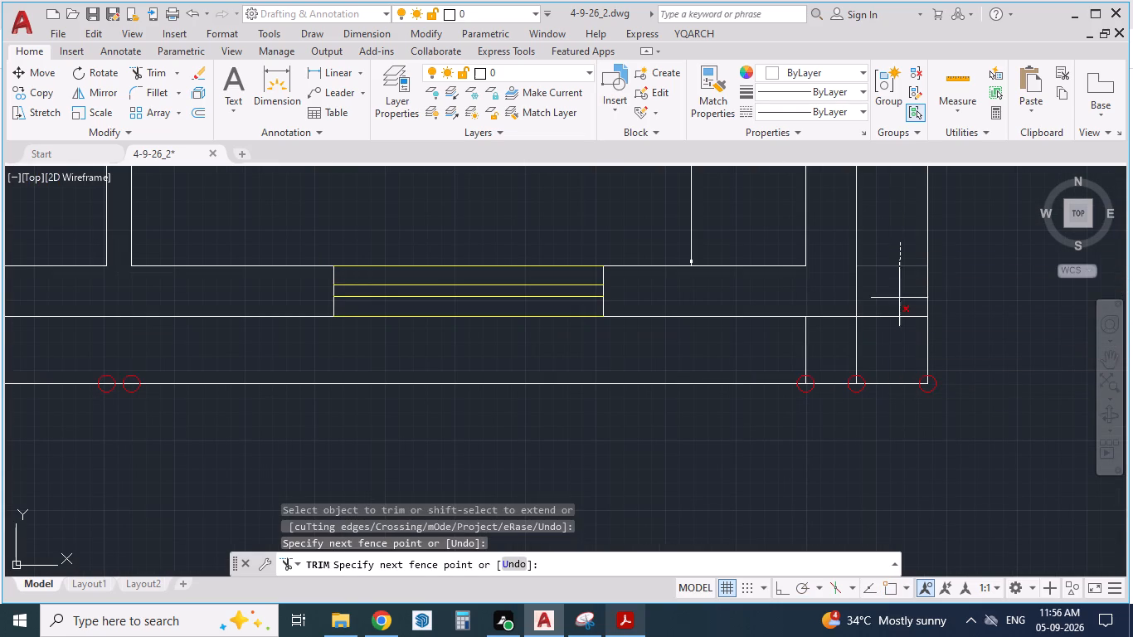
pyautogui.moveTo(899, 319); pyautogui.dragTo(785, 364)
pyautogui.scroll(-4, 785, 364)
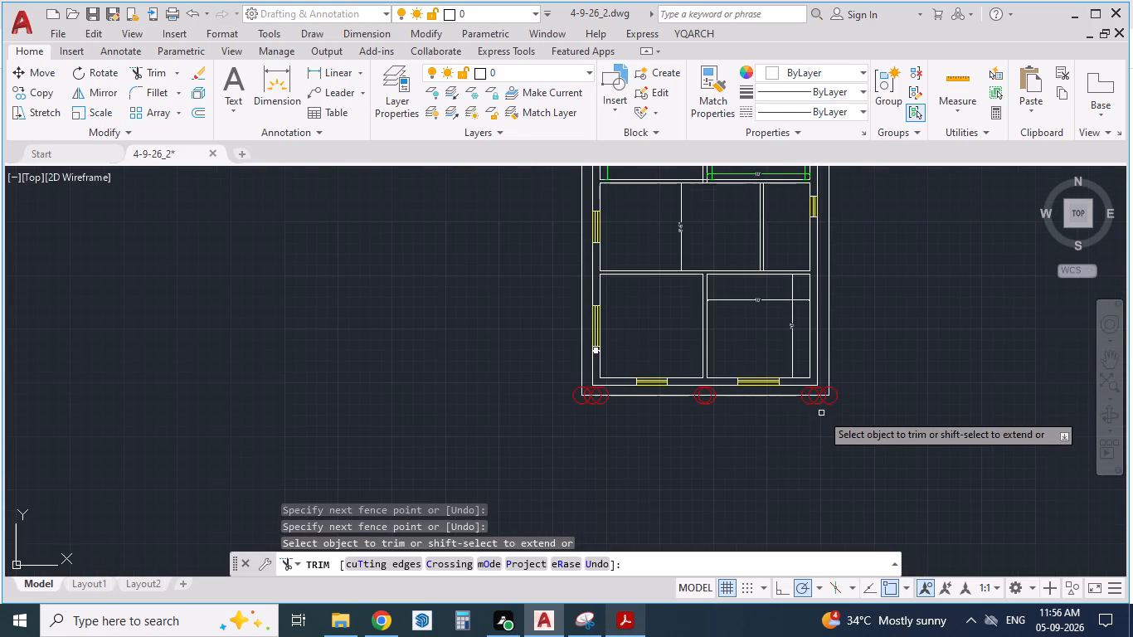
# Examine the trimmed wall layout and compare it with the floor plan in the reference PDF.
pyautogui.scroll(-1, 831, 396)
pyautogui.scroll(2, 847, 230)
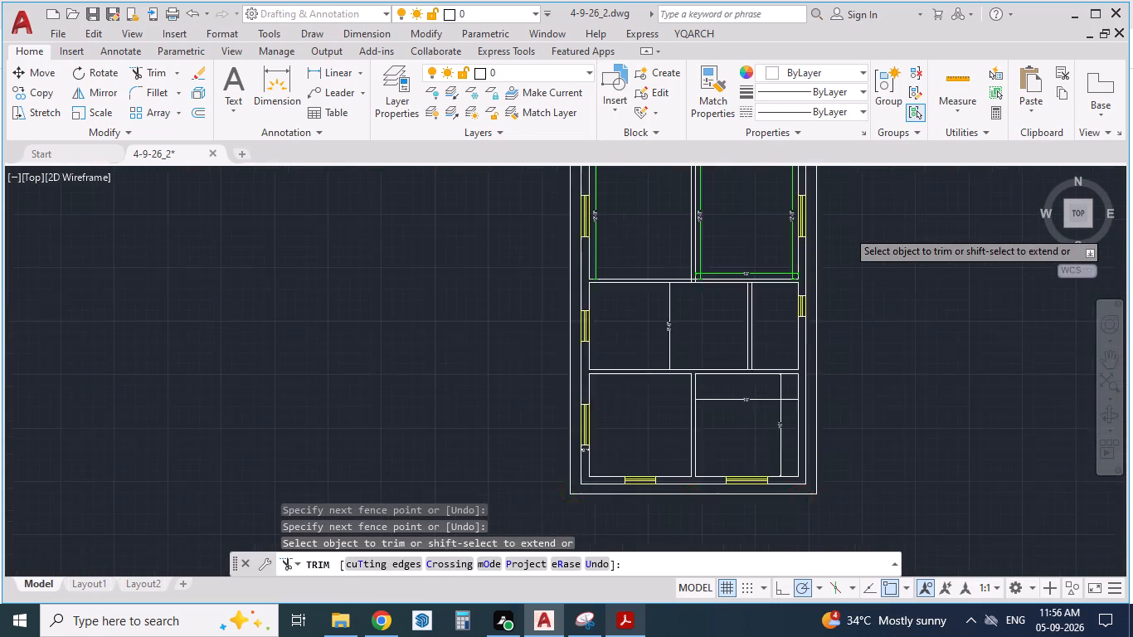
pyautogui.scroll(-2, 815, 241)
pyautogui.scroll(2, 800, 181)
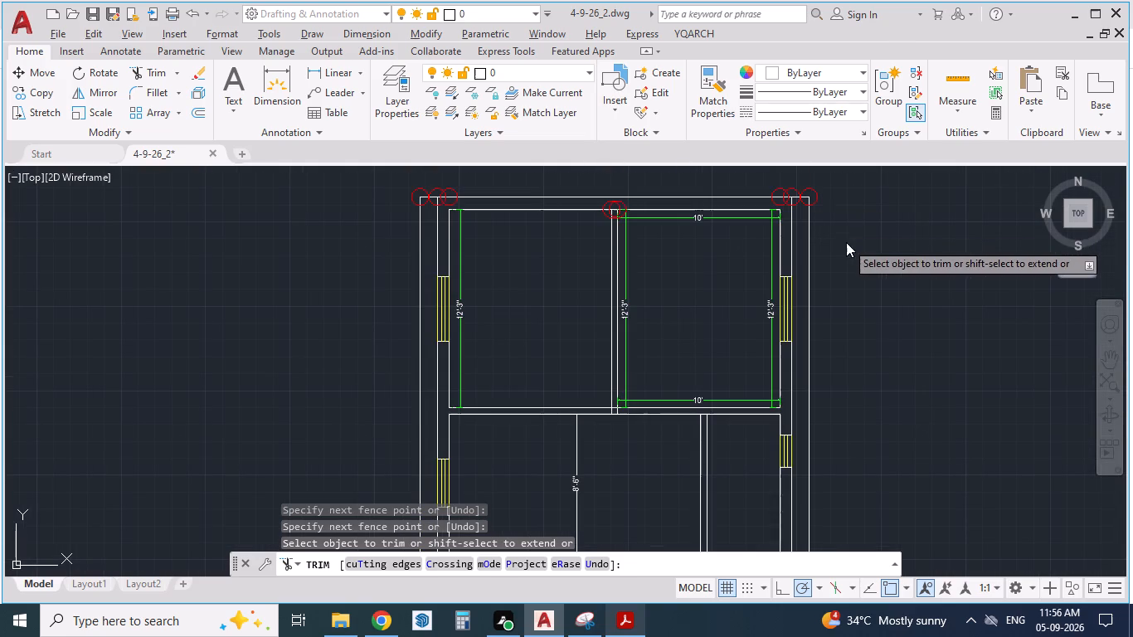
pyautogui.hotkey('alt', 'Tab')
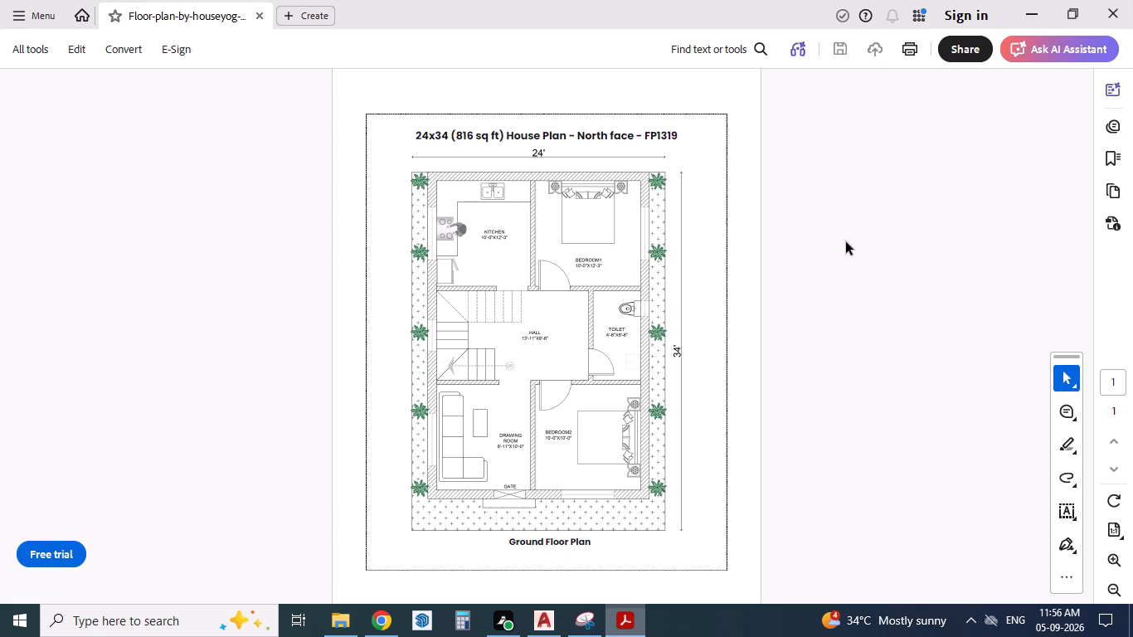
pyautogui.hotkey('alt', 'Tab')
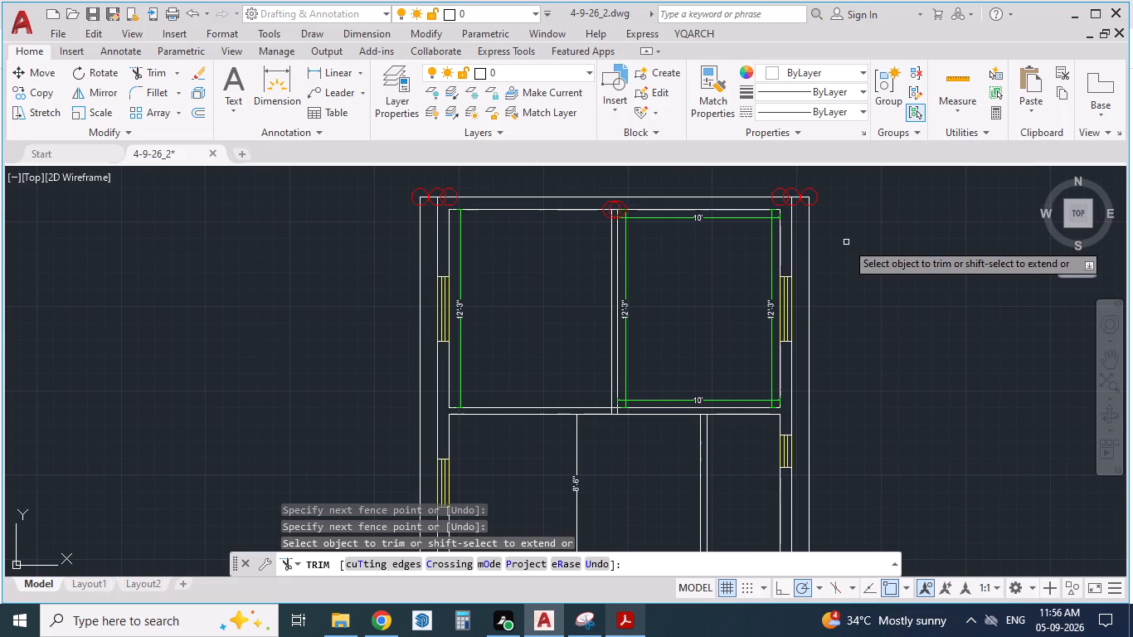
pyautogui.press('Escape')
pyautogui.press('Escape')
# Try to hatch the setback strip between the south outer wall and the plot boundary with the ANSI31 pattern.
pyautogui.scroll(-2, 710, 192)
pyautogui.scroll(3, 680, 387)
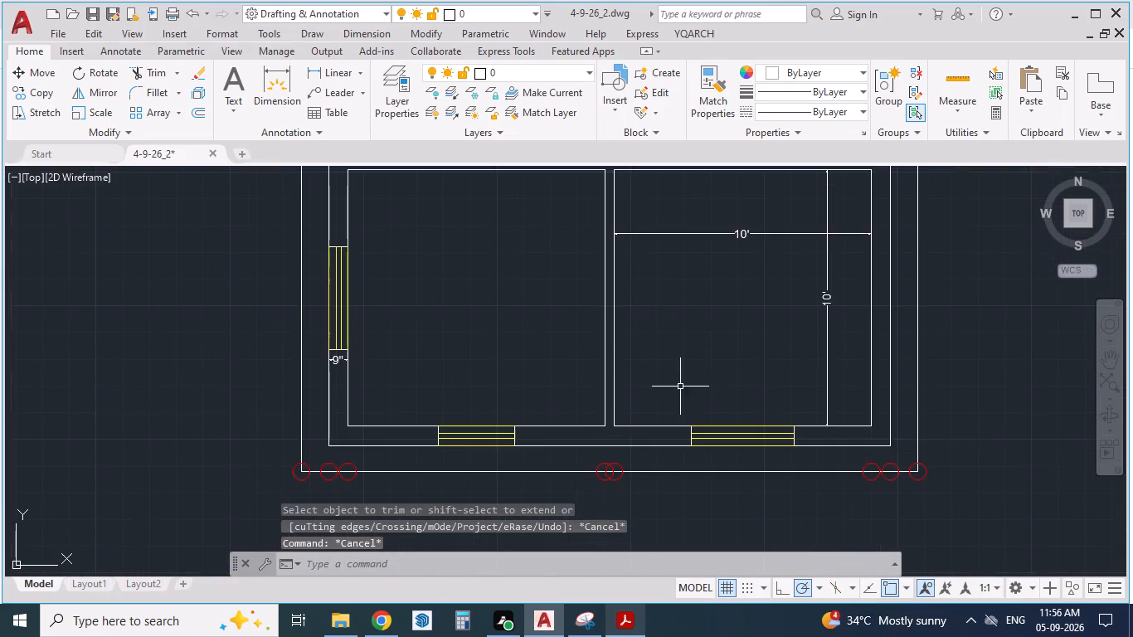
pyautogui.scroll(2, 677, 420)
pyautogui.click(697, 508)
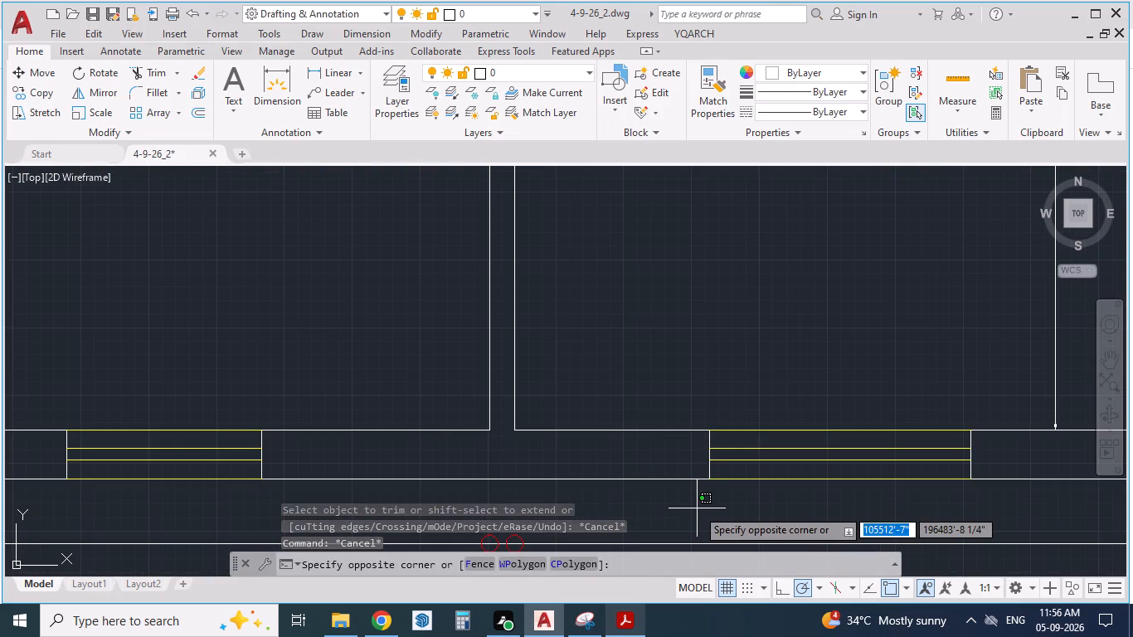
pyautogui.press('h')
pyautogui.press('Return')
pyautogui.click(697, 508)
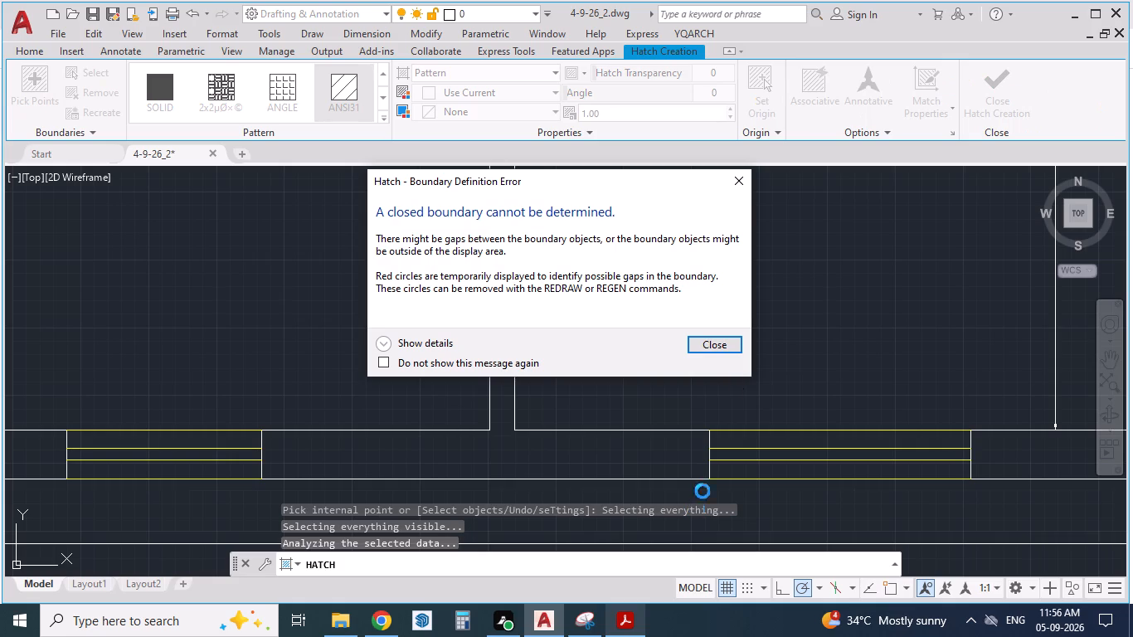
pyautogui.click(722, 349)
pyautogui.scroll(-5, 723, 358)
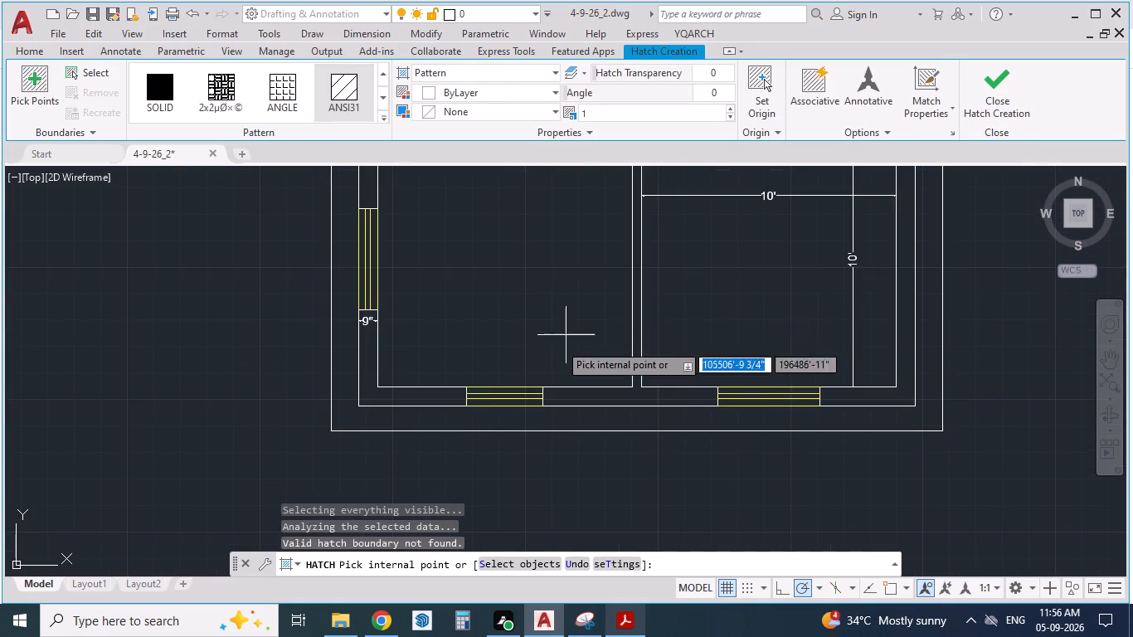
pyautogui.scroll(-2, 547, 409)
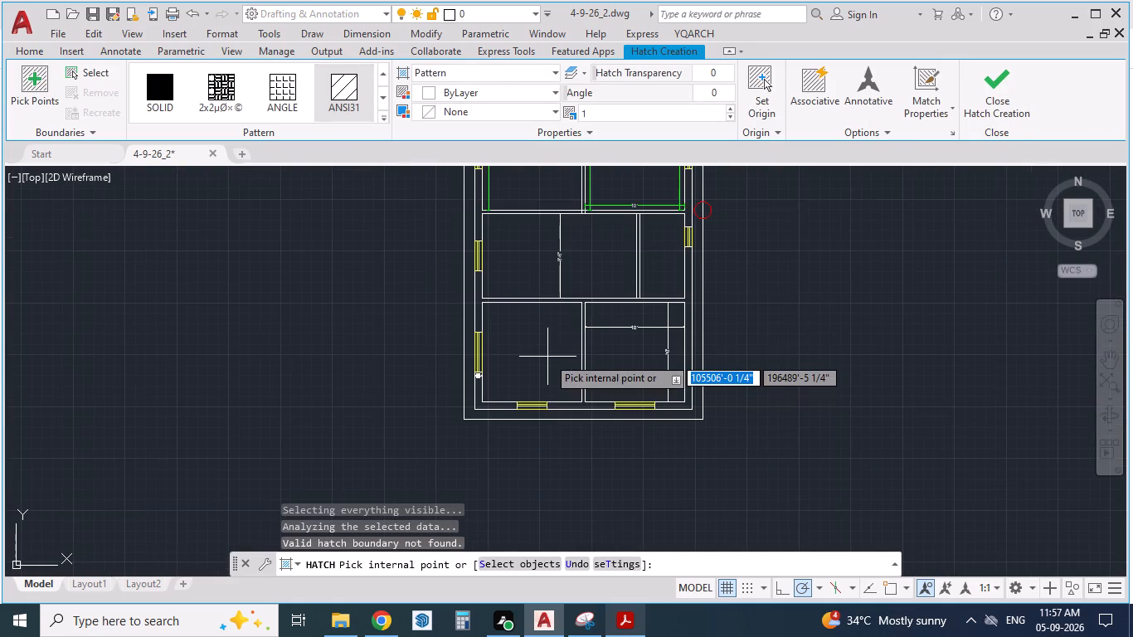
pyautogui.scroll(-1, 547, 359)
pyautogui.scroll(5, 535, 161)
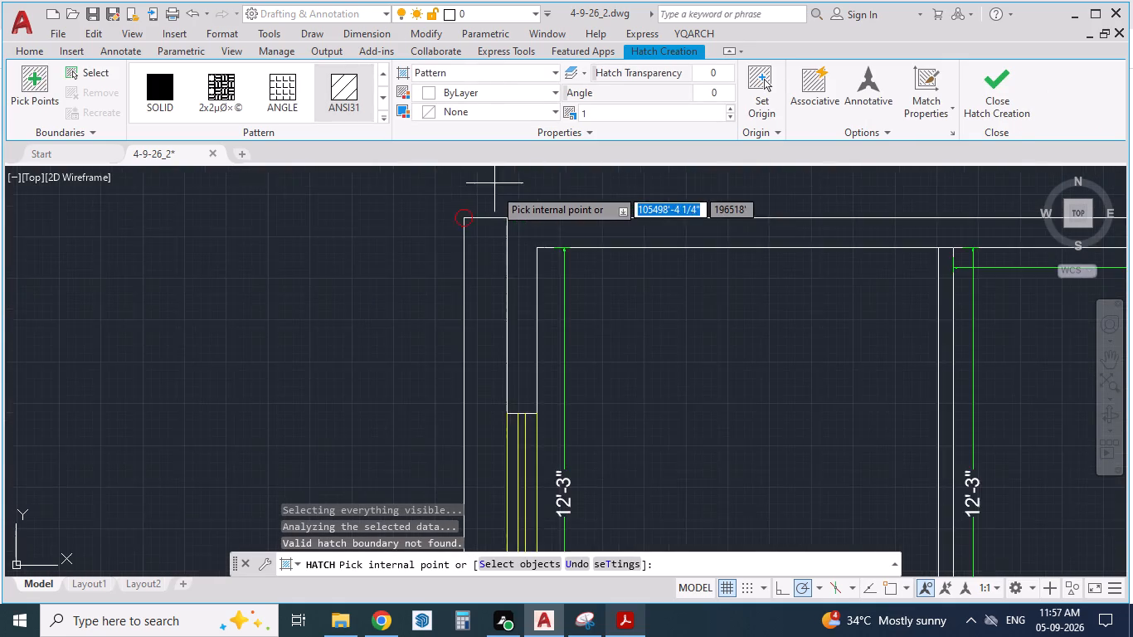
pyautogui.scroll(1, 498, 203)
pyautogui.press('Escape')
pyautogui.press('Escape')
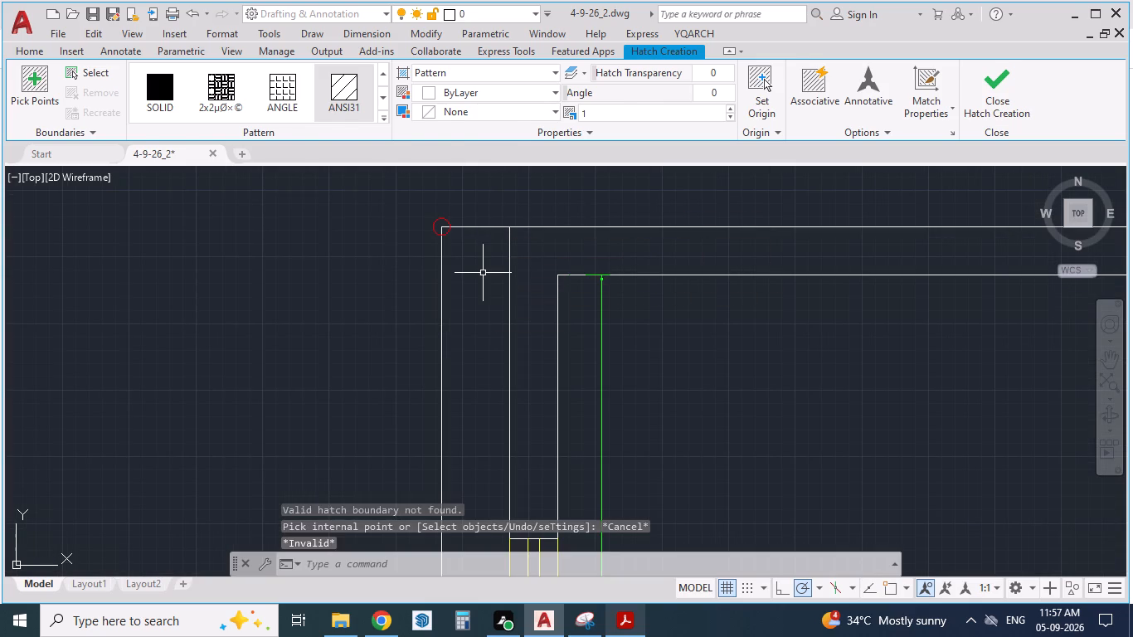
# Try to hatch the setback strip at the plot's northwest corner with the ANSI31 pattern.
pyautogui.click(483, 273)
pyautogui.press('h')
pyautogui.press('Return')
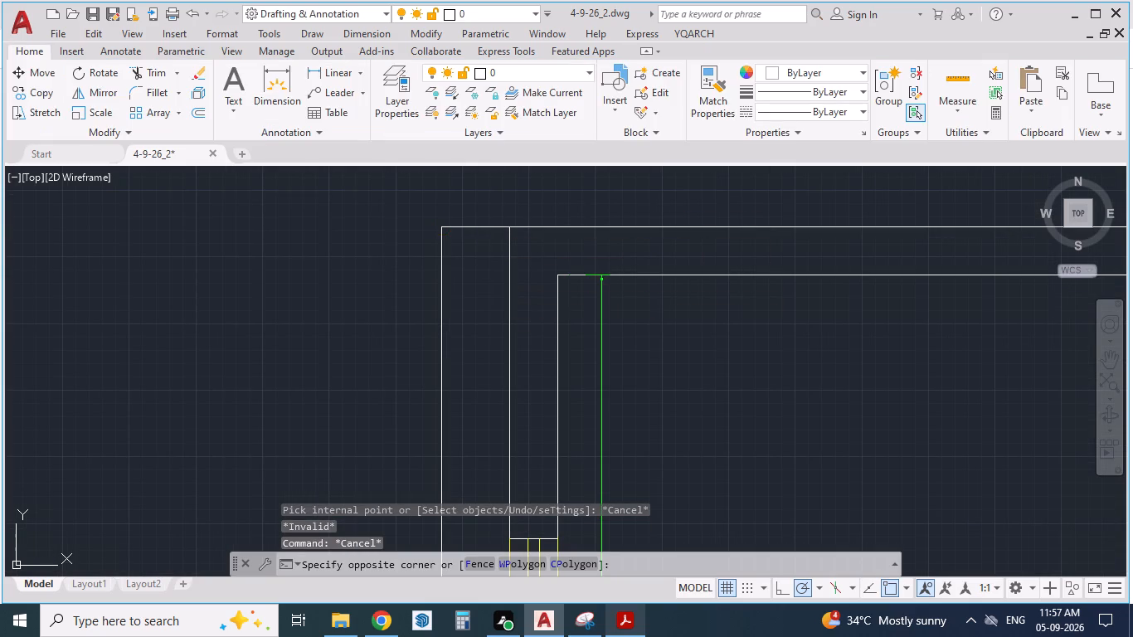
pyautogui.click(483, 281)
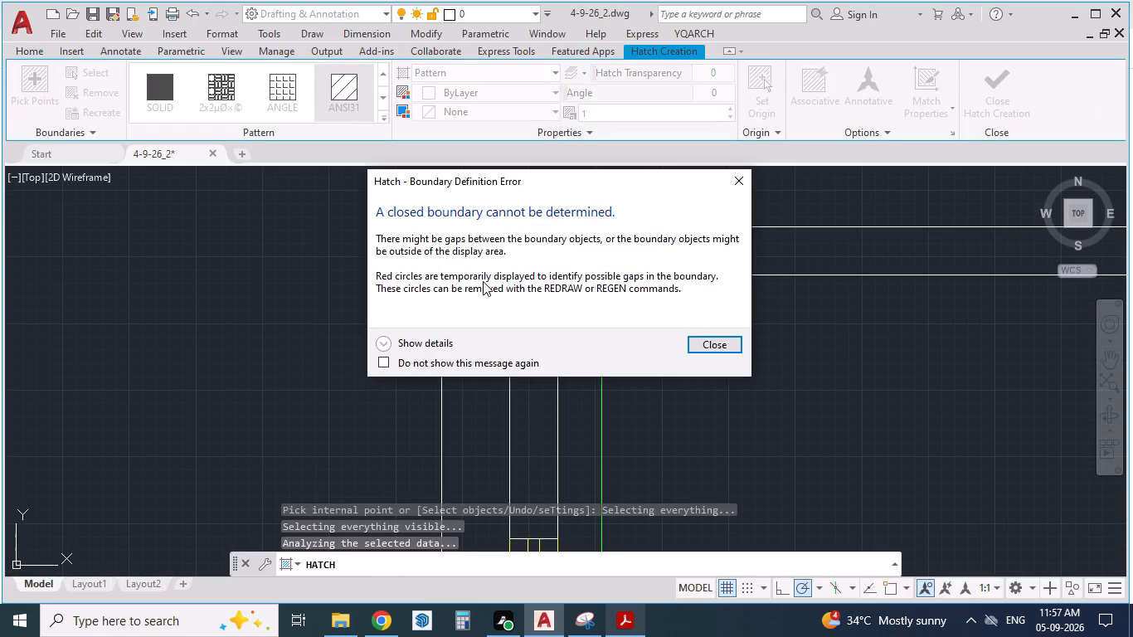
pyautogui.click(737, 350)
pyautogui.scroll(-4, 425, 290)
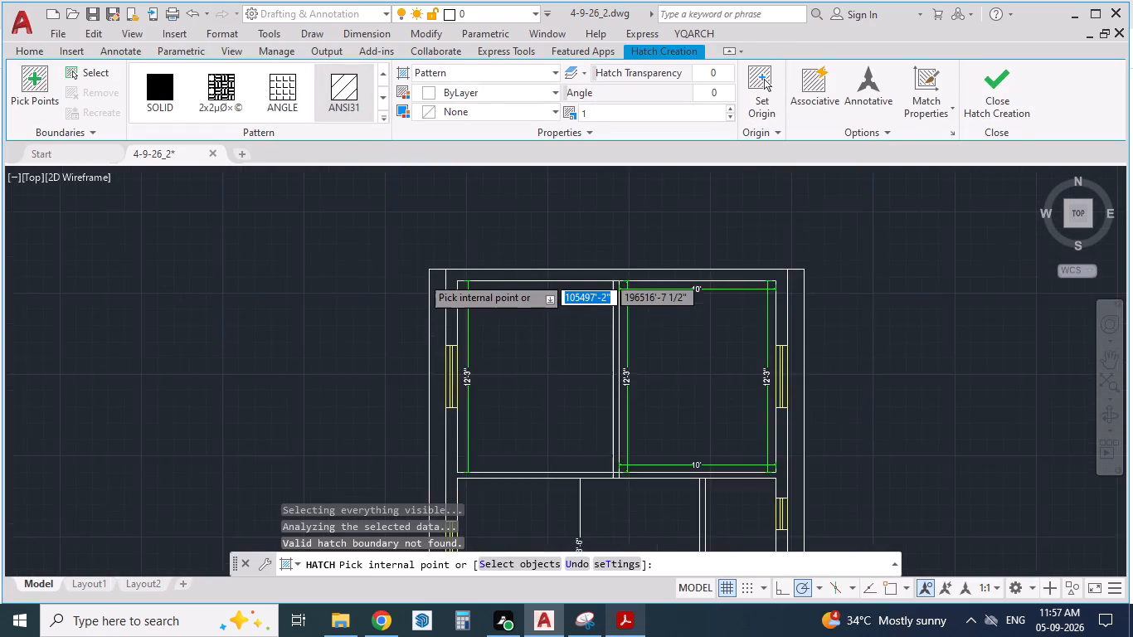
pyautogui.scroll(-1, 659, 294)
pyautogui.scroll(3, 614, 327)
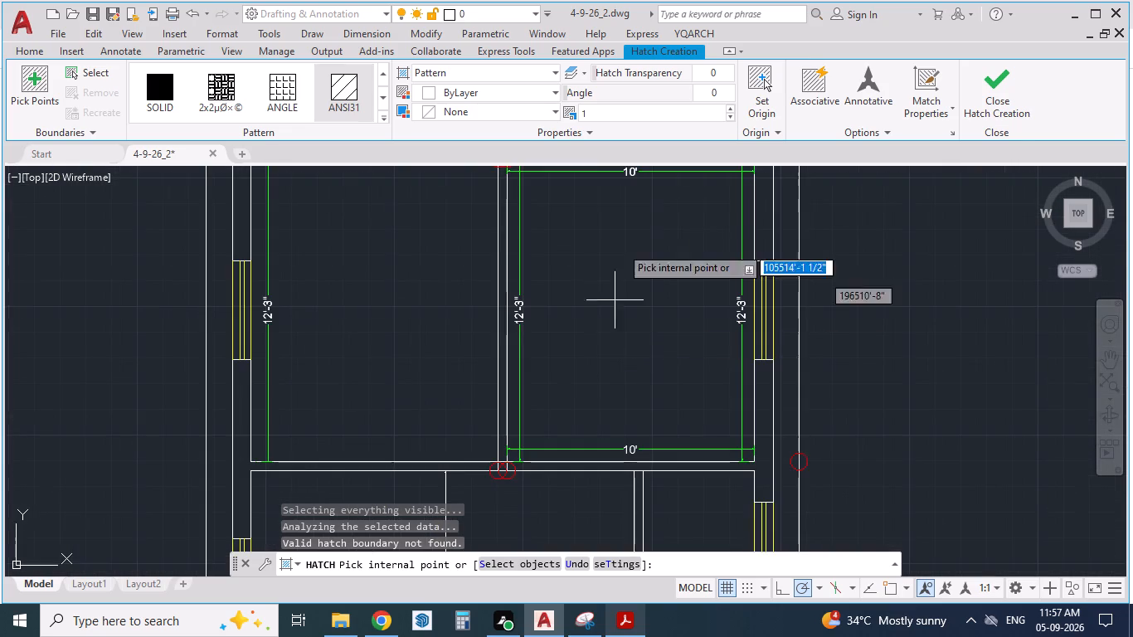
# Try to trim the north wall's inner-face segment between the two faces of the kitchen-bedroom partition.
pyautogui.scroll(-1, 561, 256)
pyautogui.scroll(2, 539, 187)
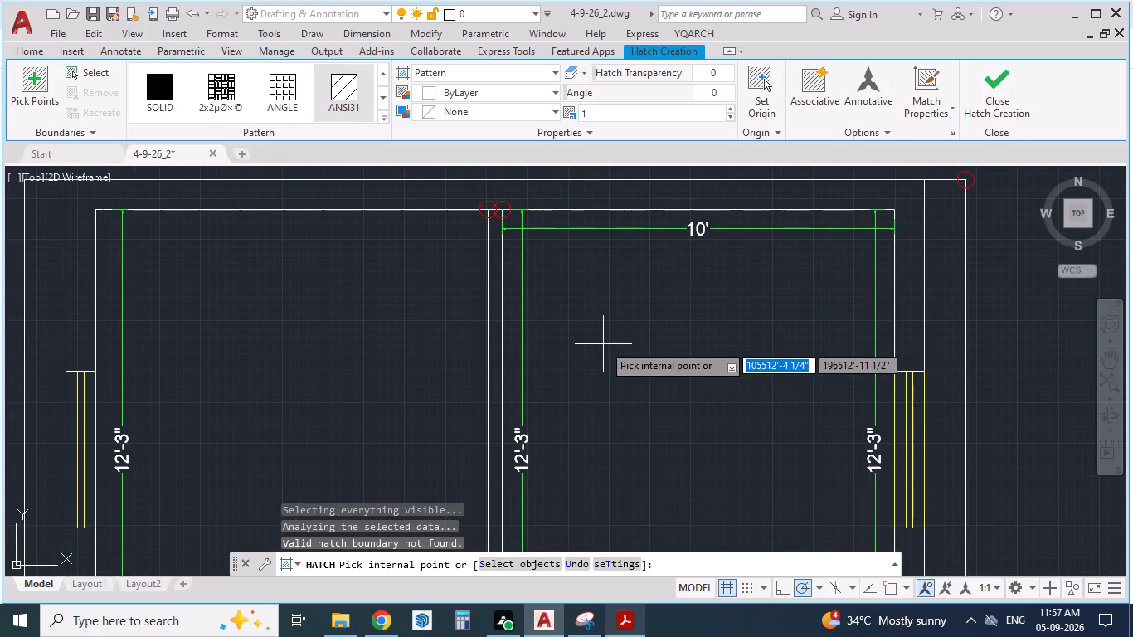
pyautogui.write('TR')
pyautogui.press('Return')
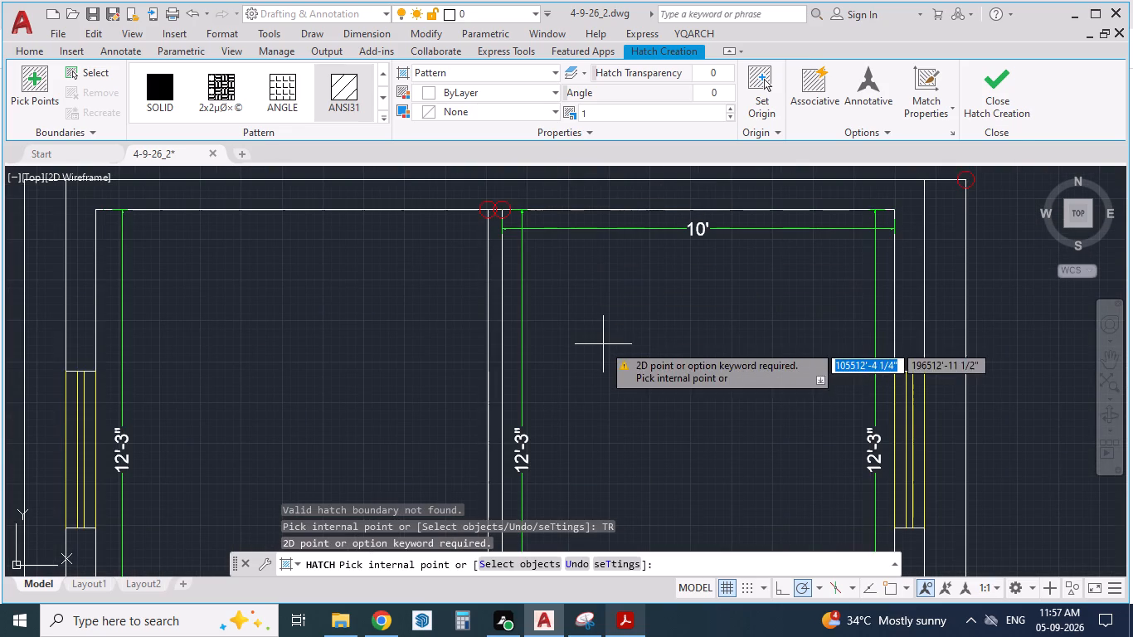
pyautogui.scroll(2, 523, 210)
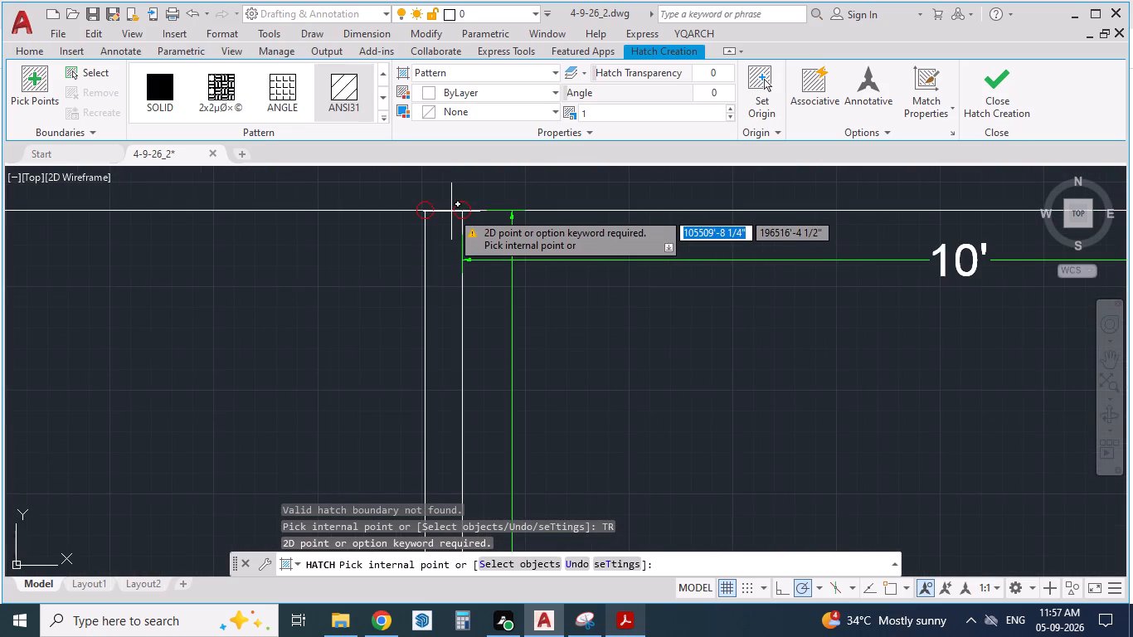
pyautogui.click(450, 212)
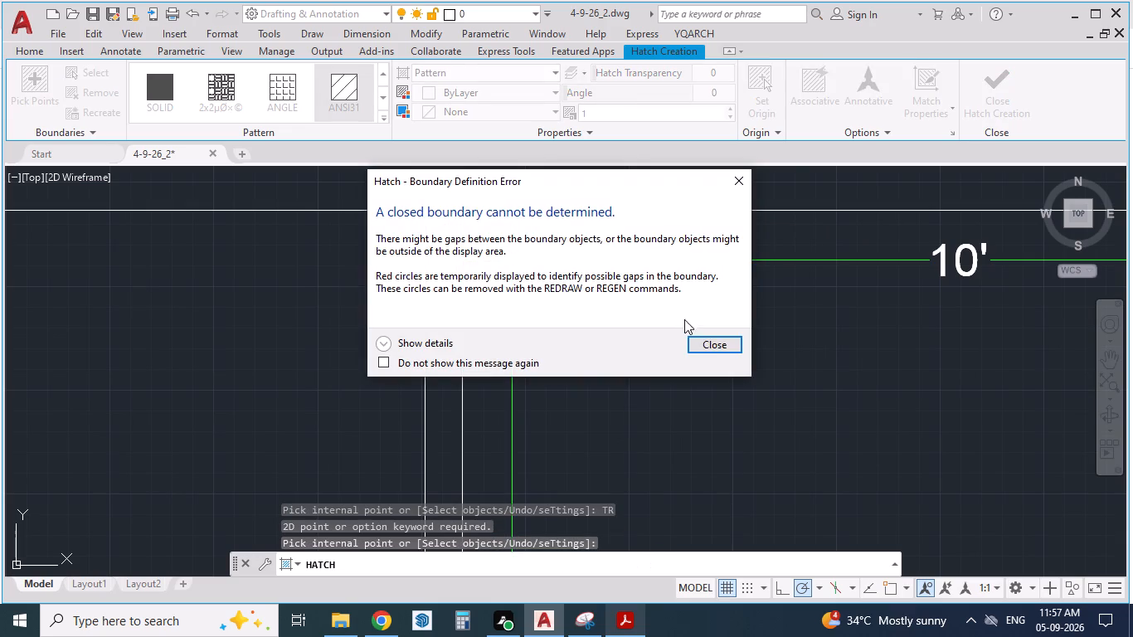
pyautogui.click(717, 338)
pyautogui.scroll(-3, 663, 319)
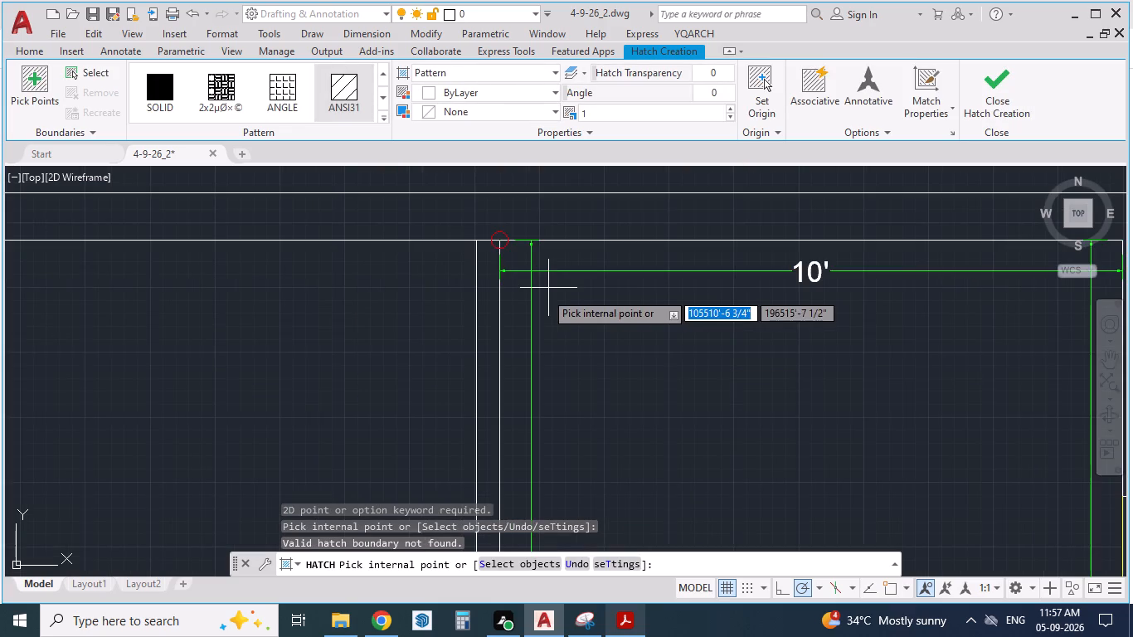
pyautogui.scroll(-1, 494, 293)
# Switch to the reference PDF in Acrobat, enlarge the floor plan to 100%, and examine the wall hatching and junctions around the kitchen and bedroom 1.
pyautogui.click(551, 631)
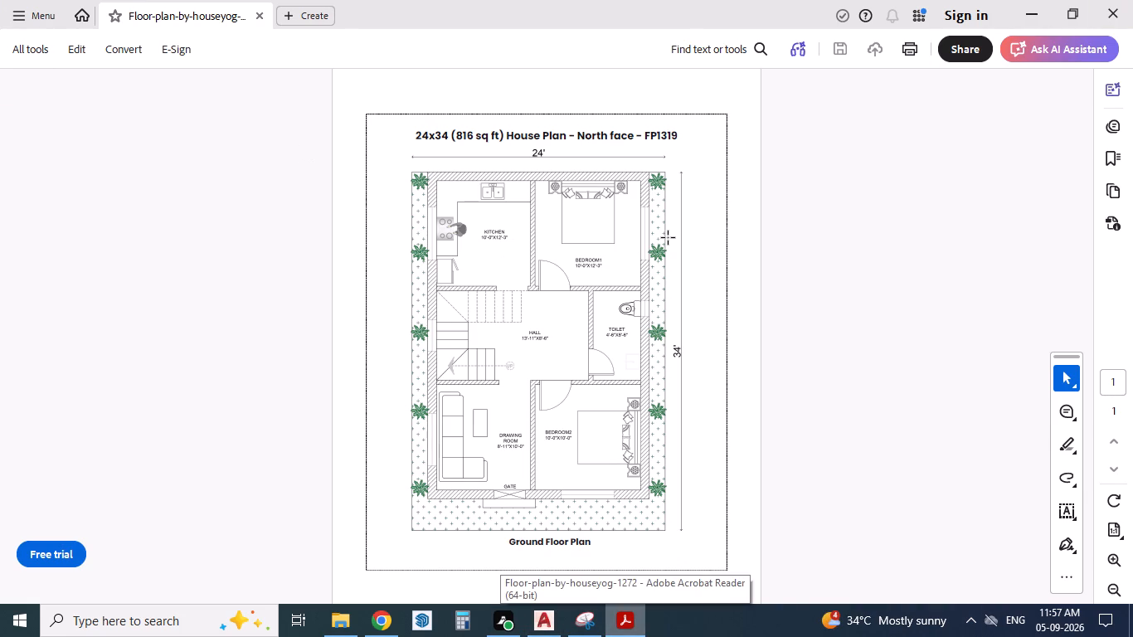
pyautogui.scroll(-2, 625, 197)
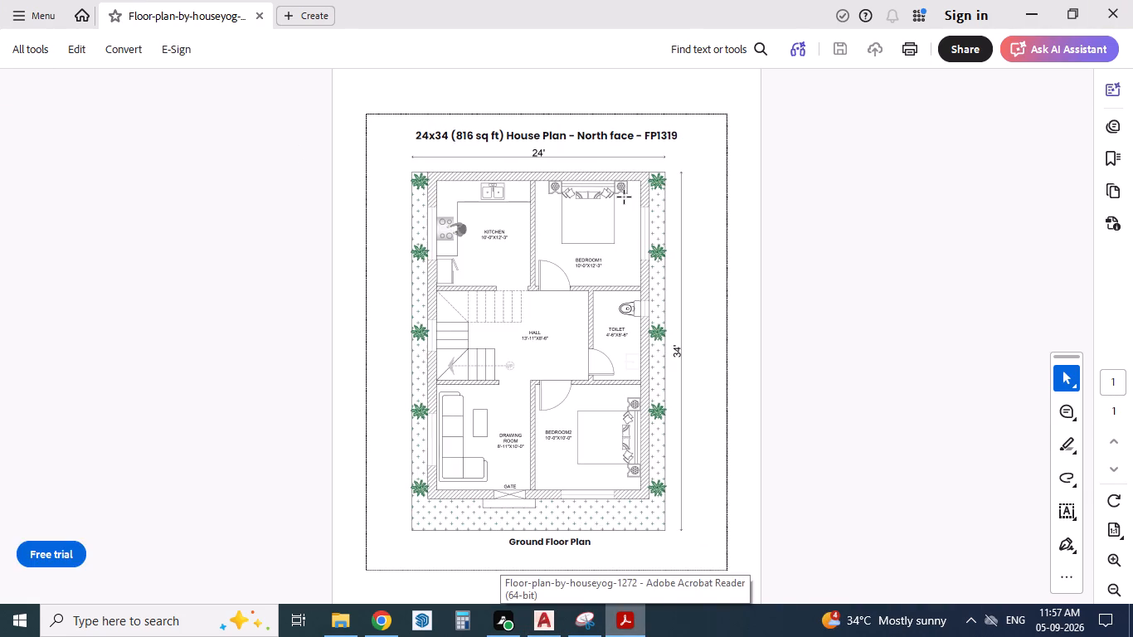
pyautogui.scroll(2, 625, 197)
pyautogui.scroll(-2, 625, 197)
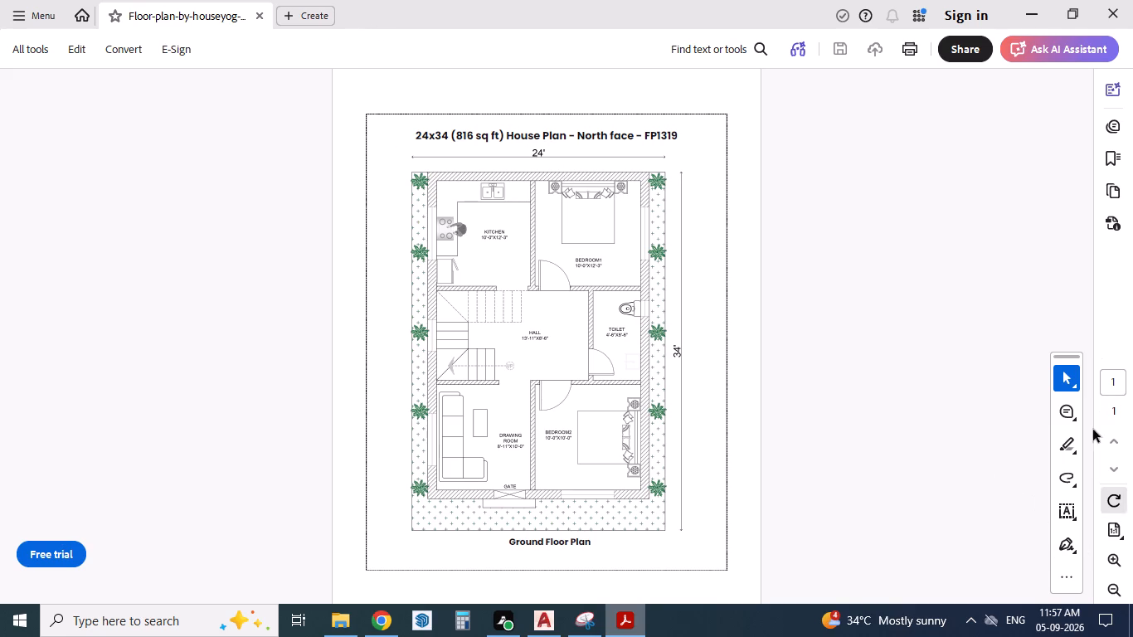
pyautogui.click(1107, 563)
pyautogui.click(486, 413)
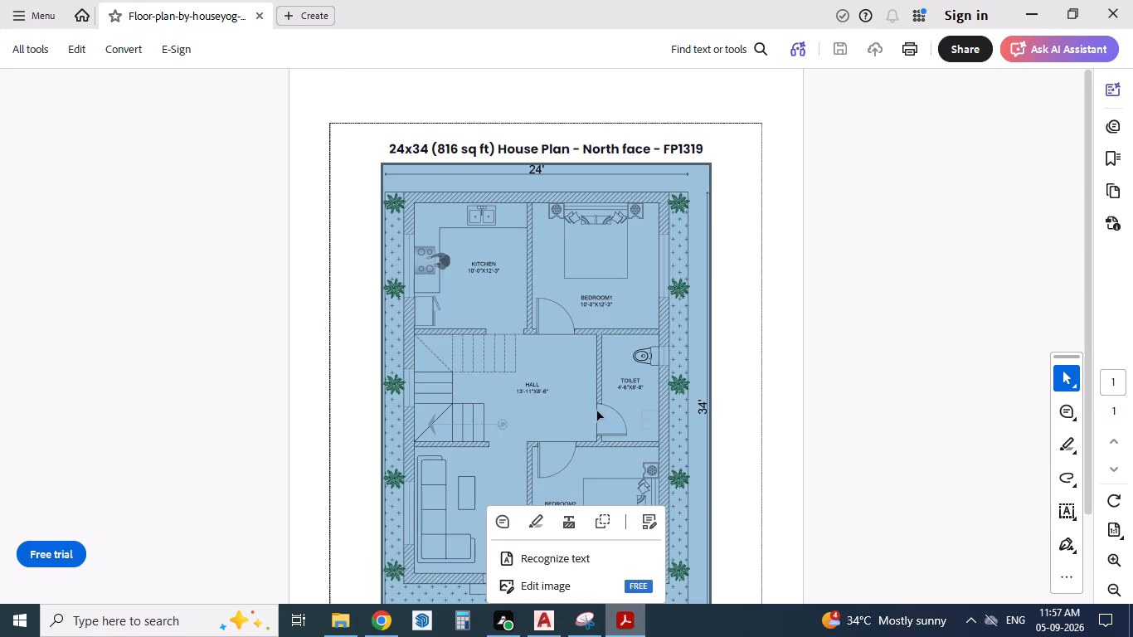
pyautogui.click(800, 410)
pyautogui.click(1115, 560)
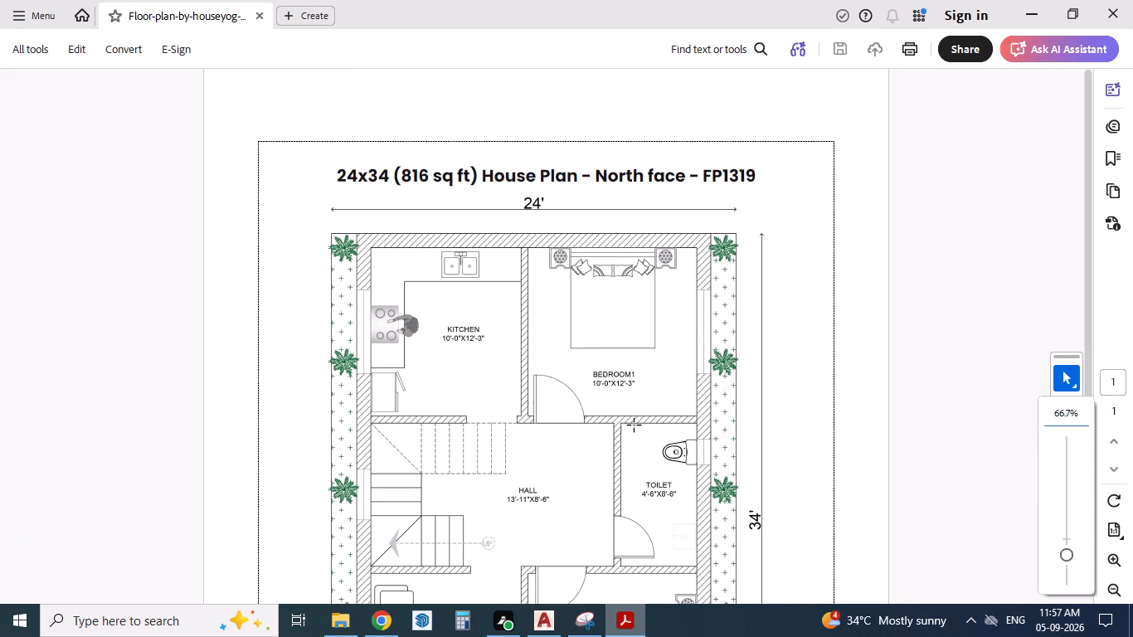
pyautogui.click(857, 490)
pyautogui.click(1106, 554)
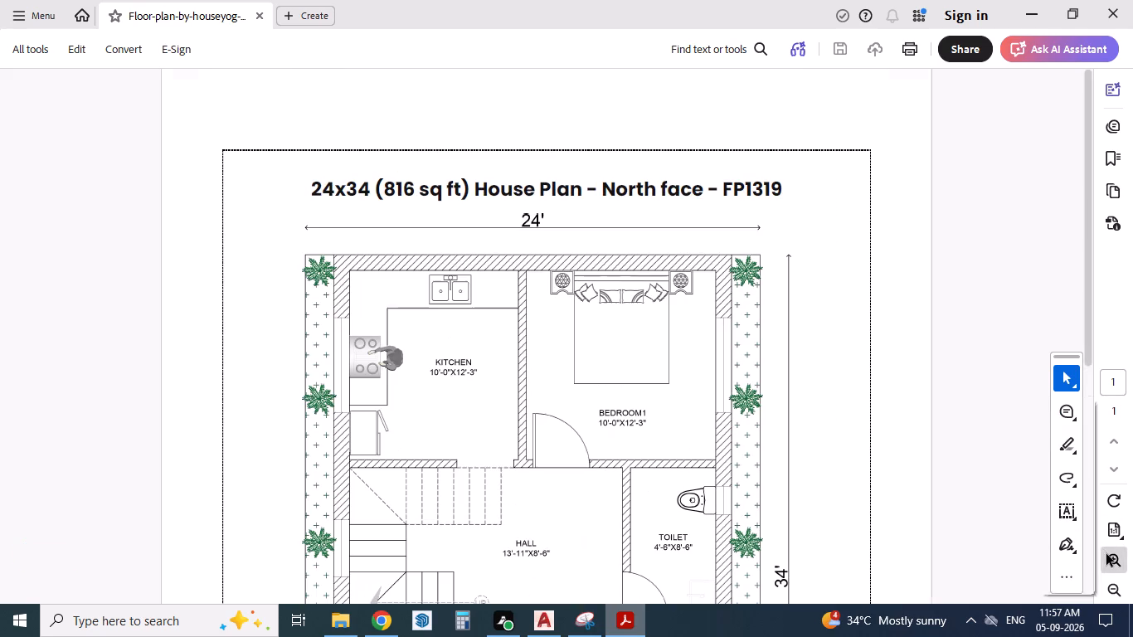
pyautogui.click(894, 382)
pyautogui.click(901, 425)
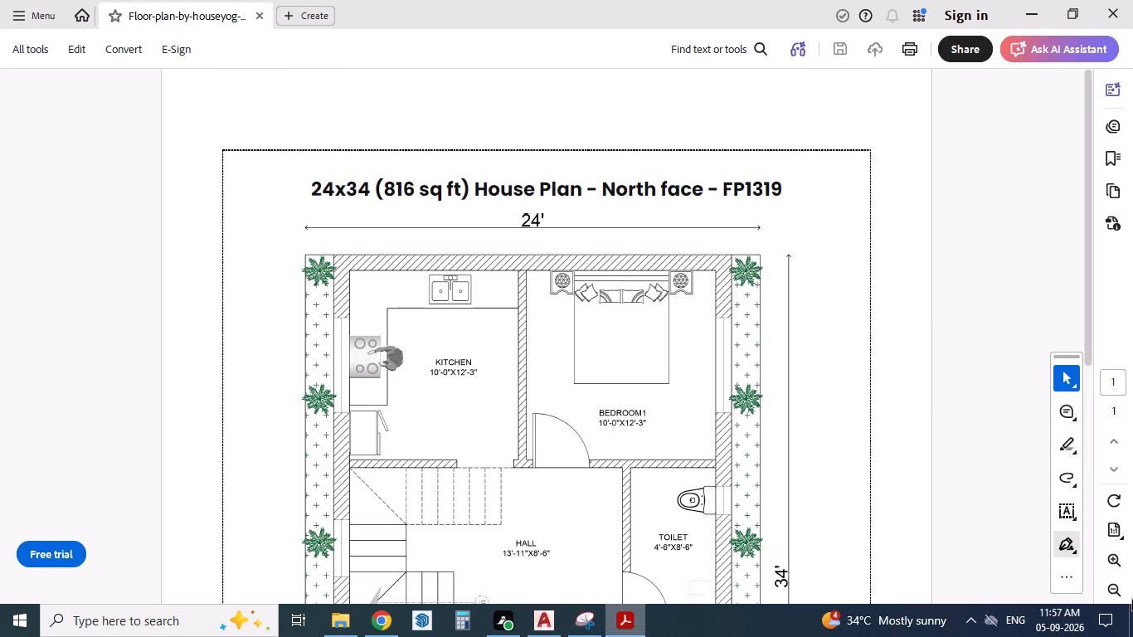
pyautogui.click(1112, 561)
pyautogui.scroll(-2, 626, 305)
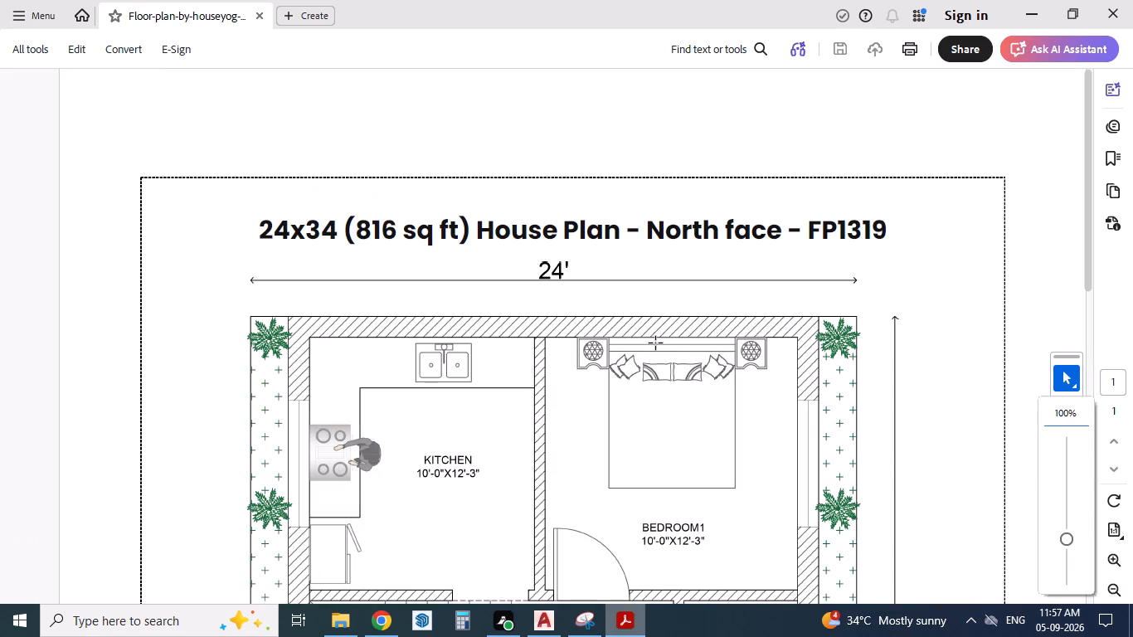
pyautogui.scroll(-1, 656, 343)
pyautogui.scroll(1, 626, 305)
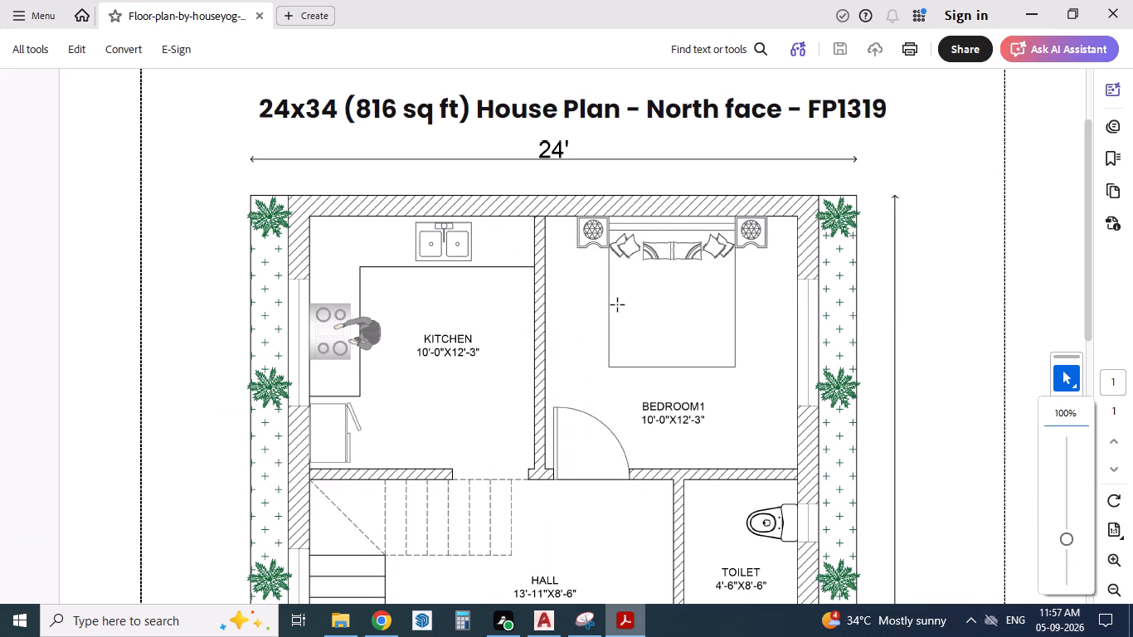
pyautogui.scroll(2, 618, 305)
pyautogui.scroll(-2, 606, 301)
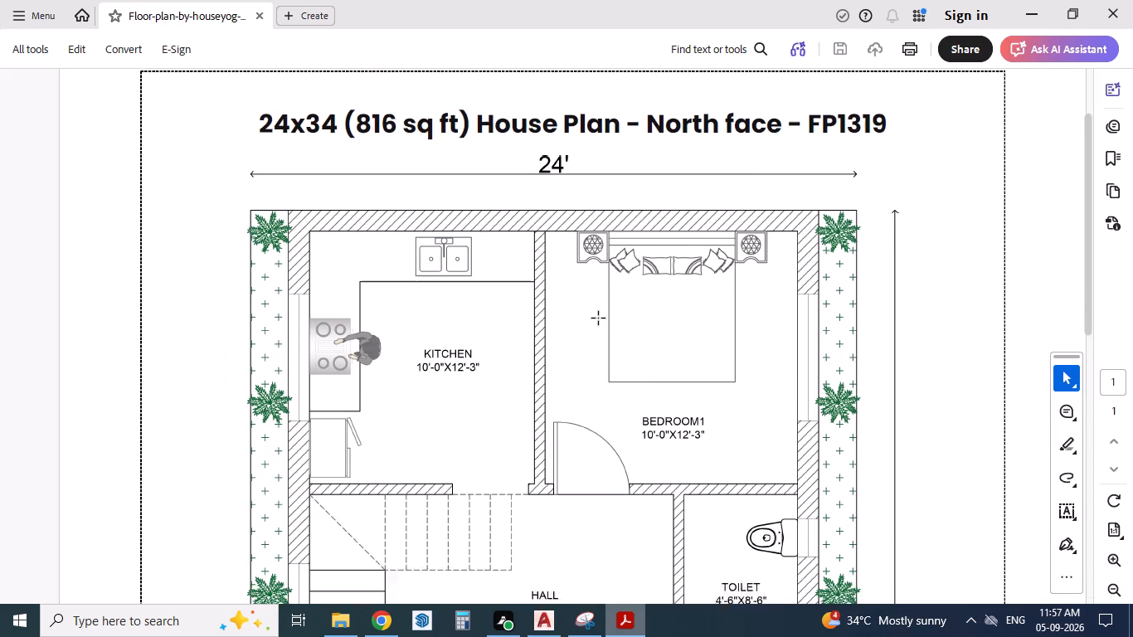
pyautogui.scroll(-2, 599, 318)
pyautogui.scroll(1, 599, 318)
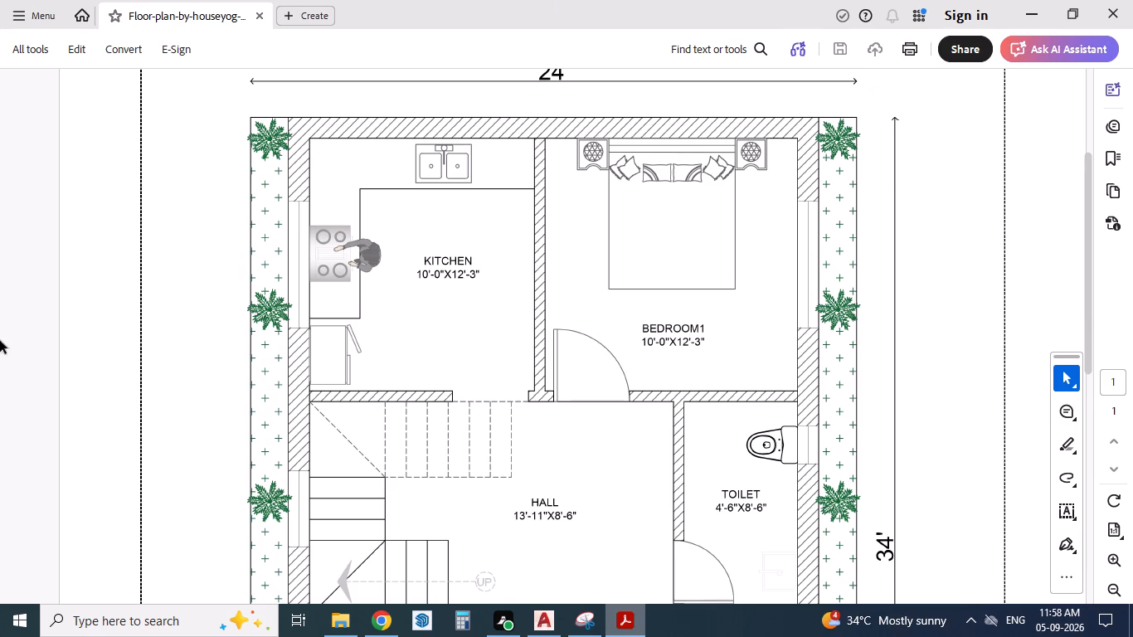
# Return to the AutoCAD drawing and inspect the junction between the kitchen-bedroom partition and the north wall's inner face.
pyautogui.click(545, 622)
pyautogui.scroll(-1, 591, 276)
pyautogui.scroll(2, 494, 280)
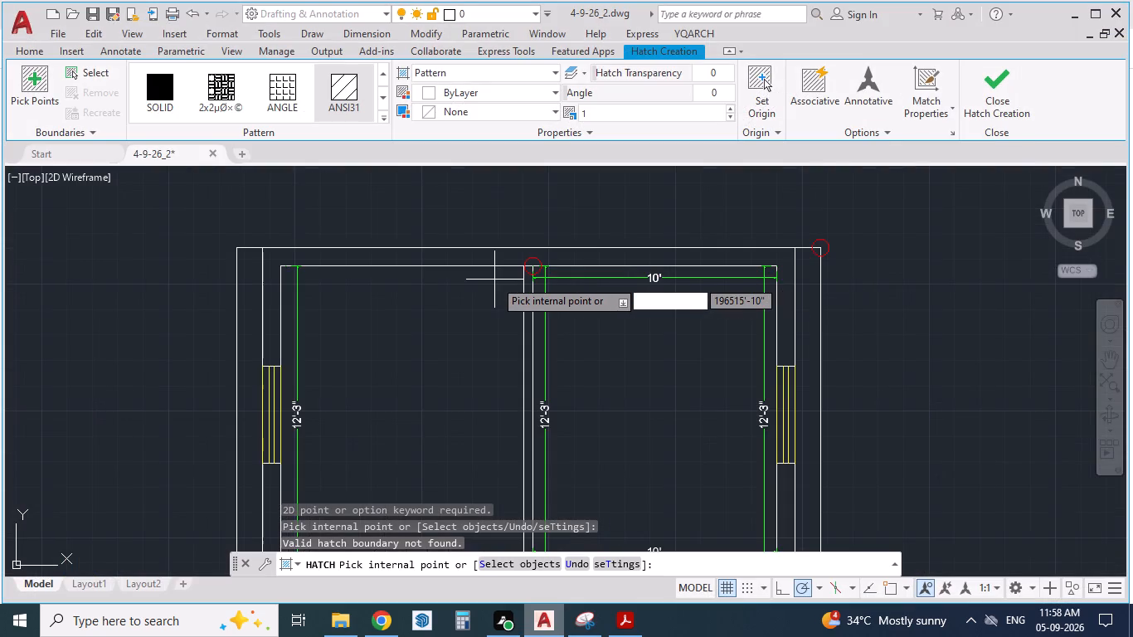
pyautogui.scroll(1, 494, 280)
pyautogui.scroll(2, 639, 232)
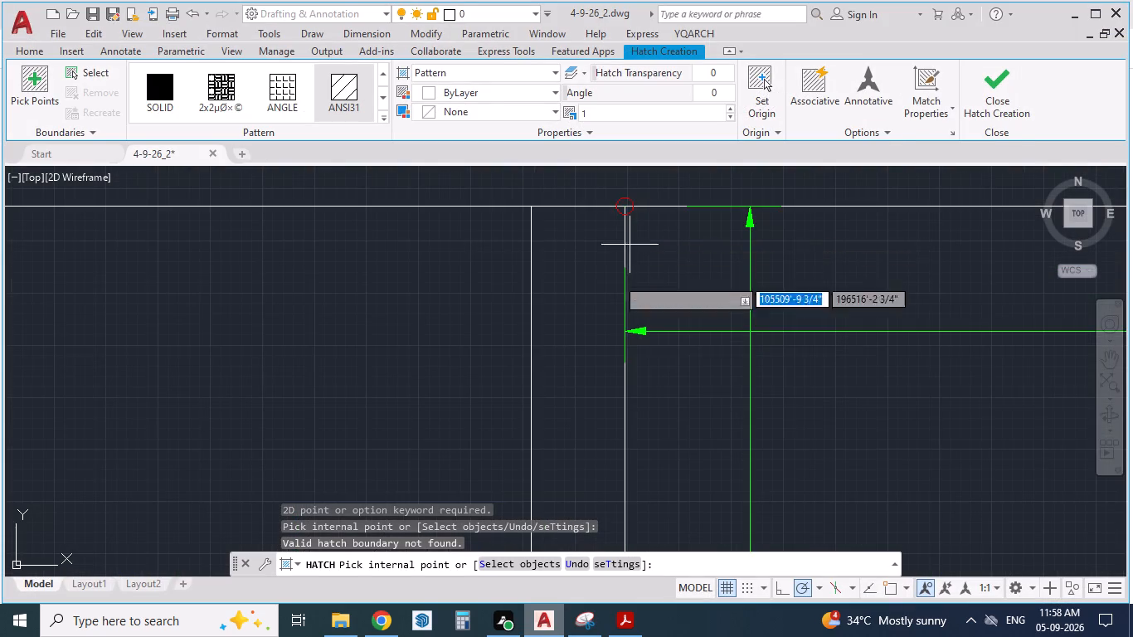
pyautogui.scroll(-1, 613, 318)
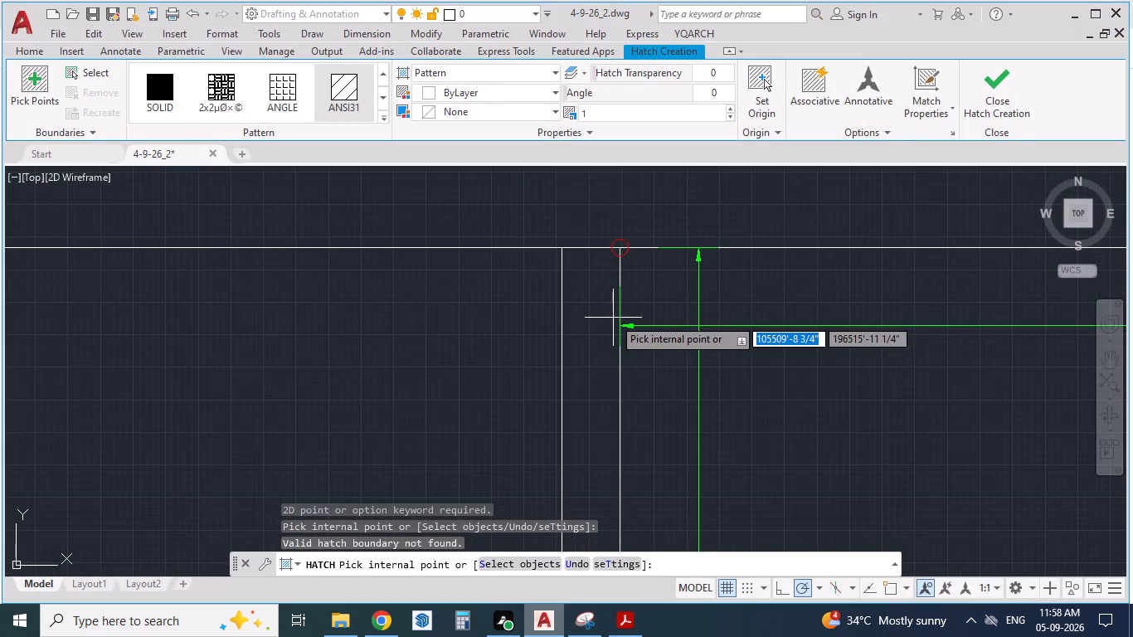
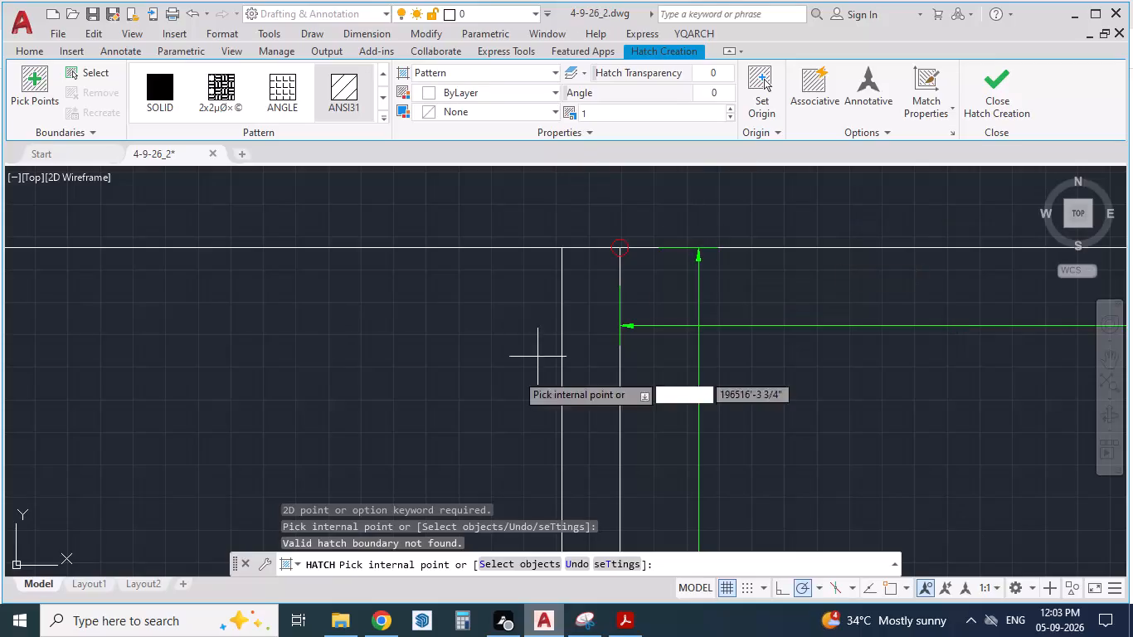
# Leave the Hatch command and view the whole redrawn house plan alongside the furnished Ground Floor Plan.
pyautogui.scroll(-2, 508, 350)
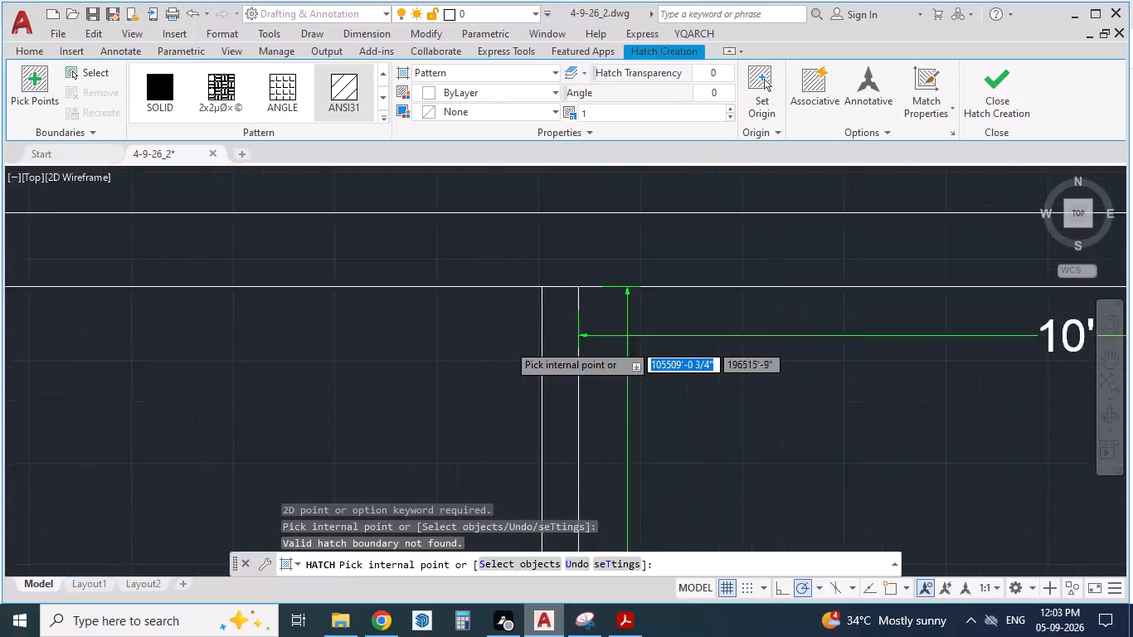
pyautogui.scroll(-1, 537, 315)
pyautogui.press('Escape')
pyautogui.scroll(-2, 591, 296)
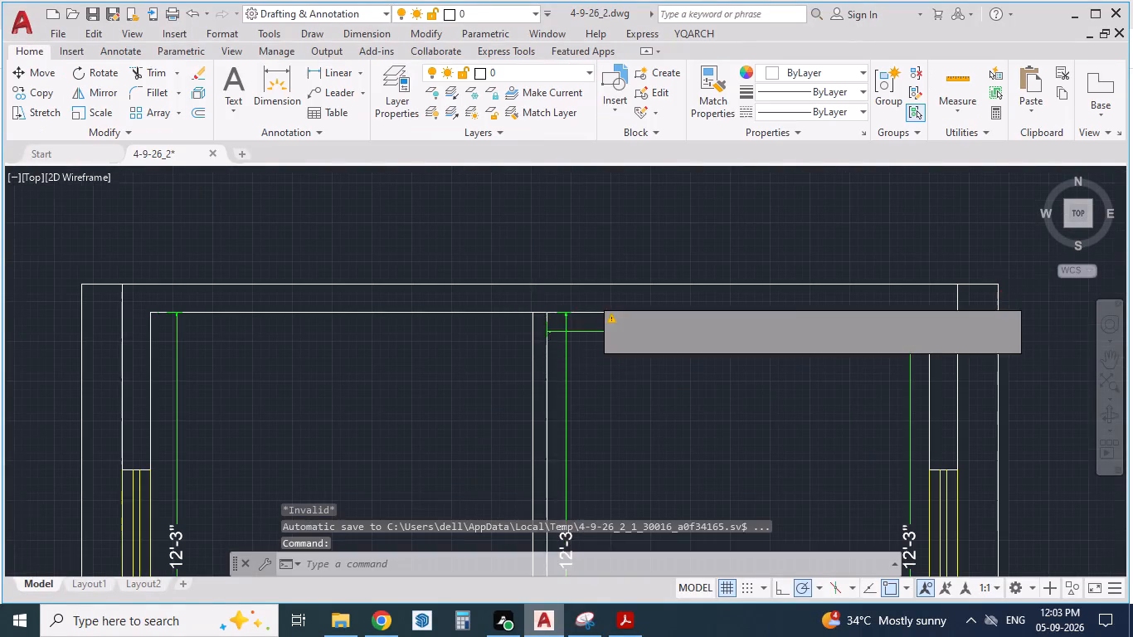
pyautogui.scroll(-2, 592, 299)
pyautogui.scroll(1, 627, 395)
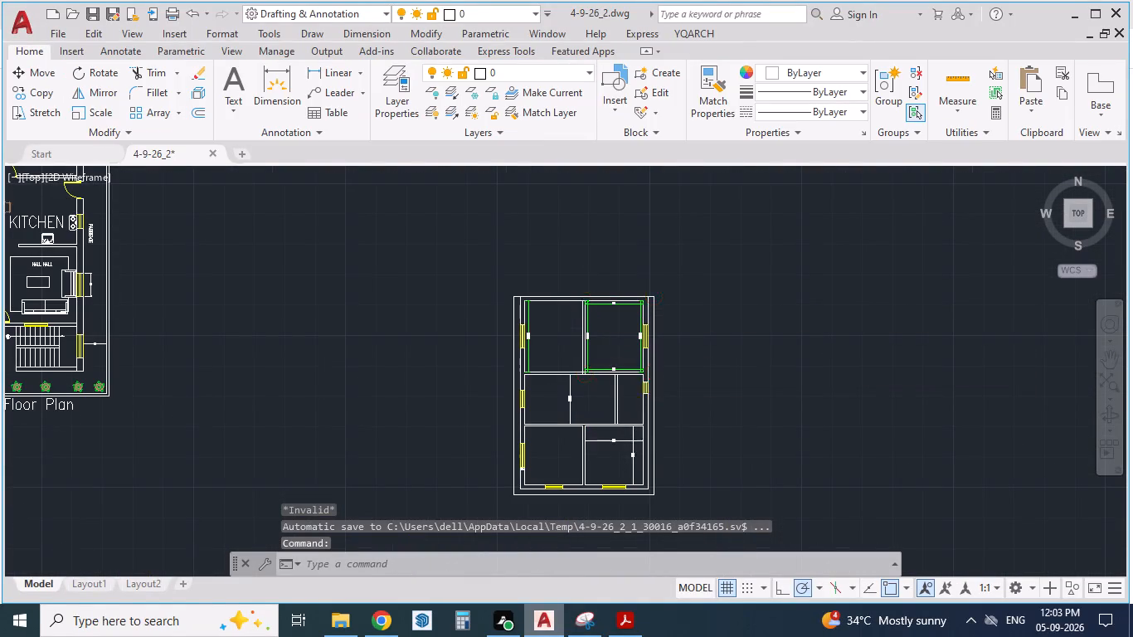
pyautogui.scroll(-3, 627, 395)
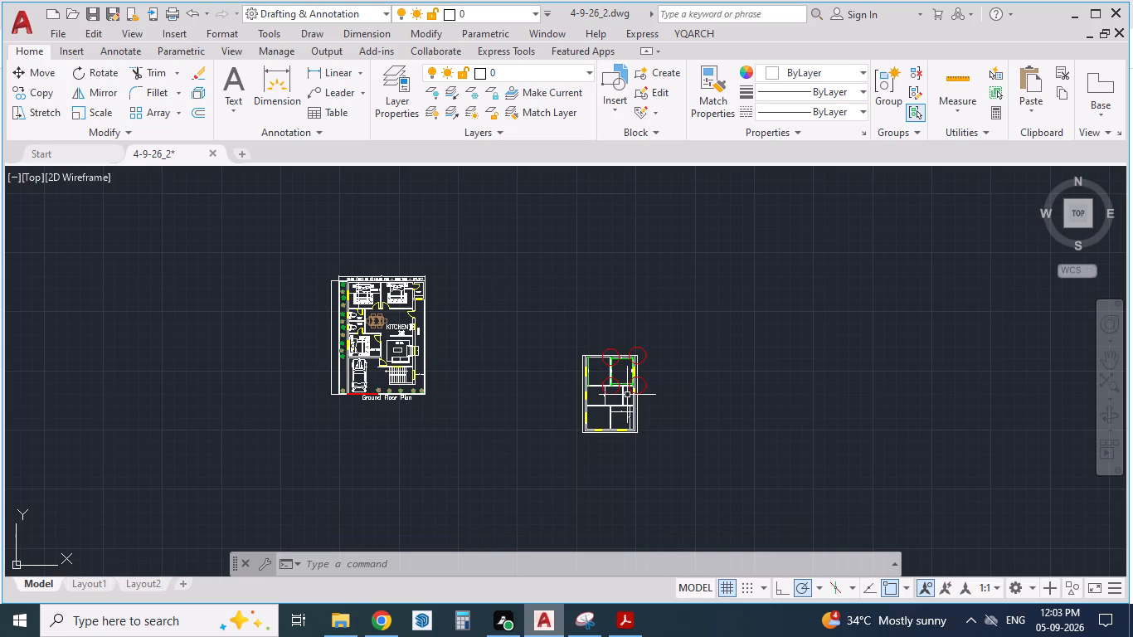
pyautogui.scroll(1, 627, 395)
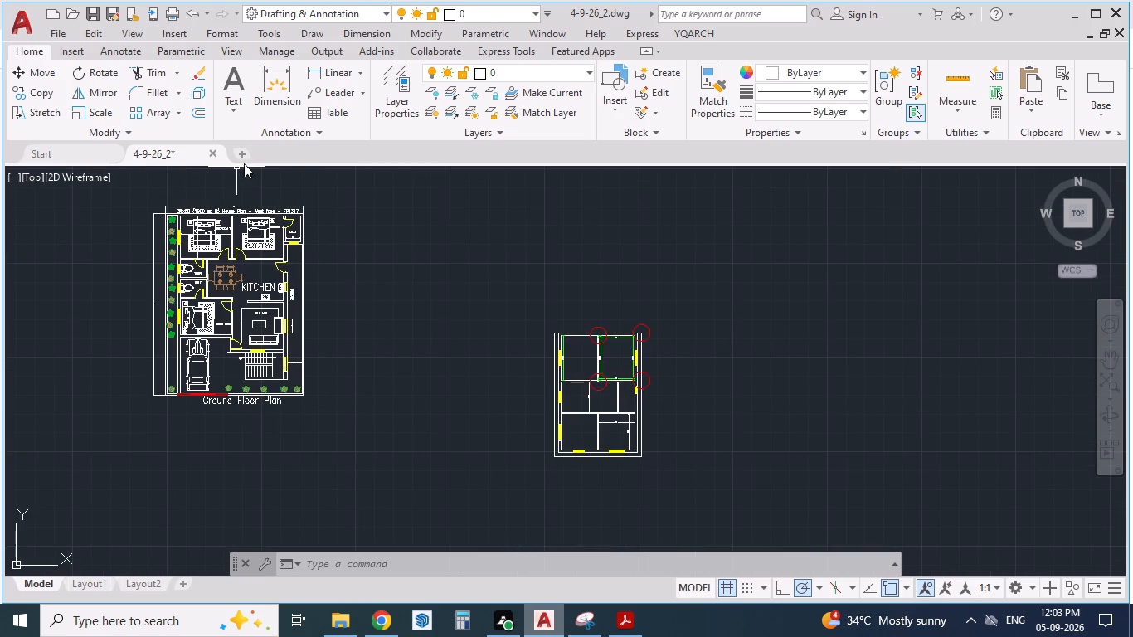
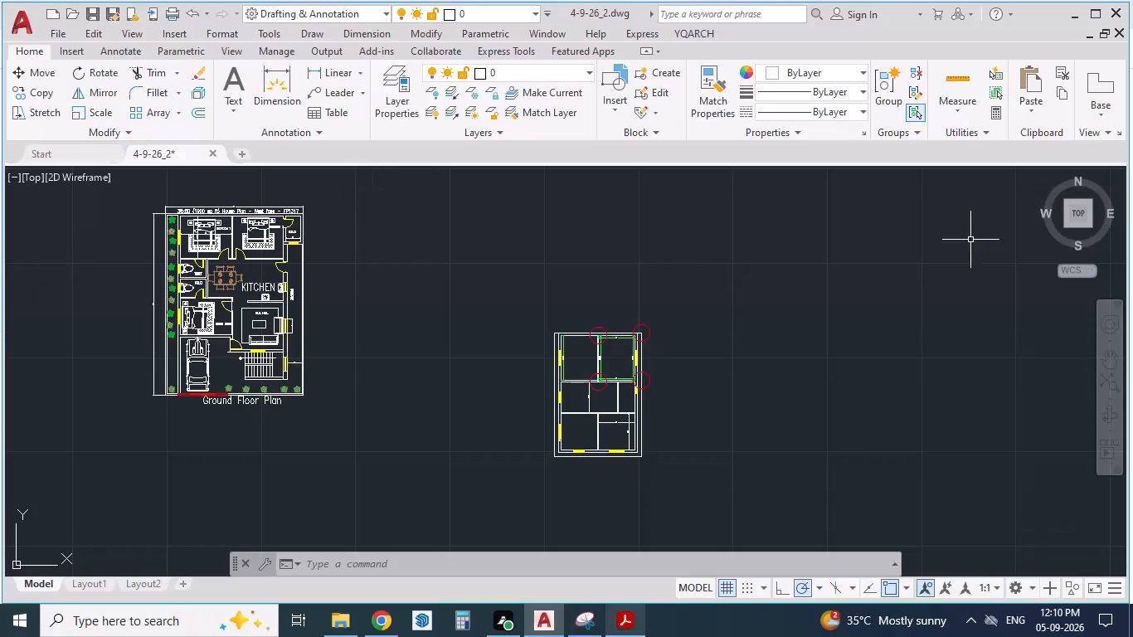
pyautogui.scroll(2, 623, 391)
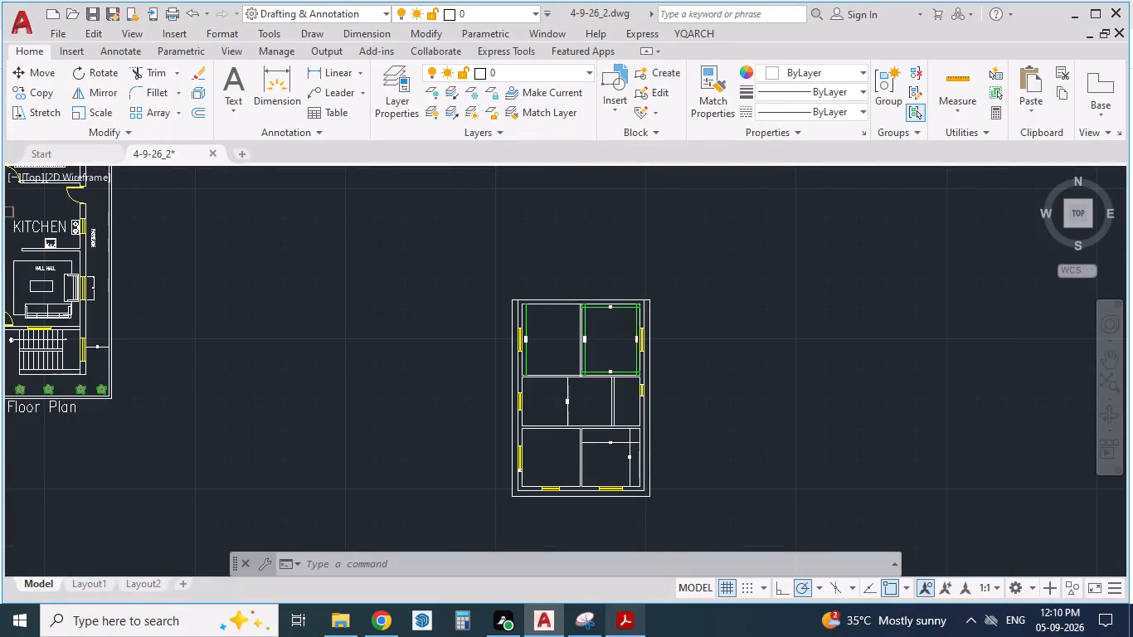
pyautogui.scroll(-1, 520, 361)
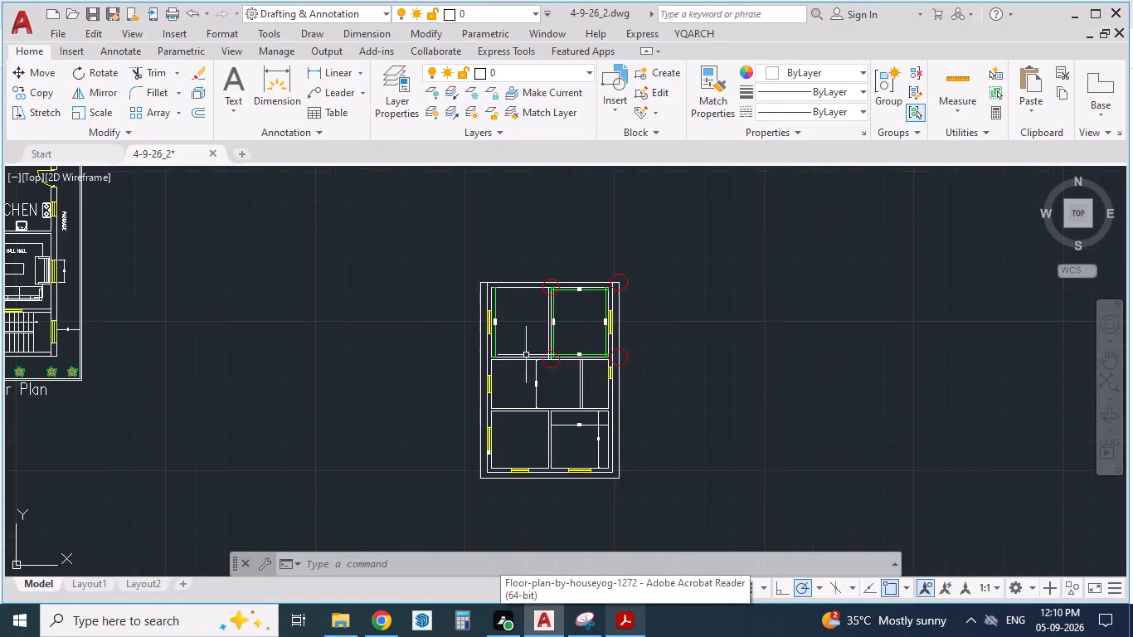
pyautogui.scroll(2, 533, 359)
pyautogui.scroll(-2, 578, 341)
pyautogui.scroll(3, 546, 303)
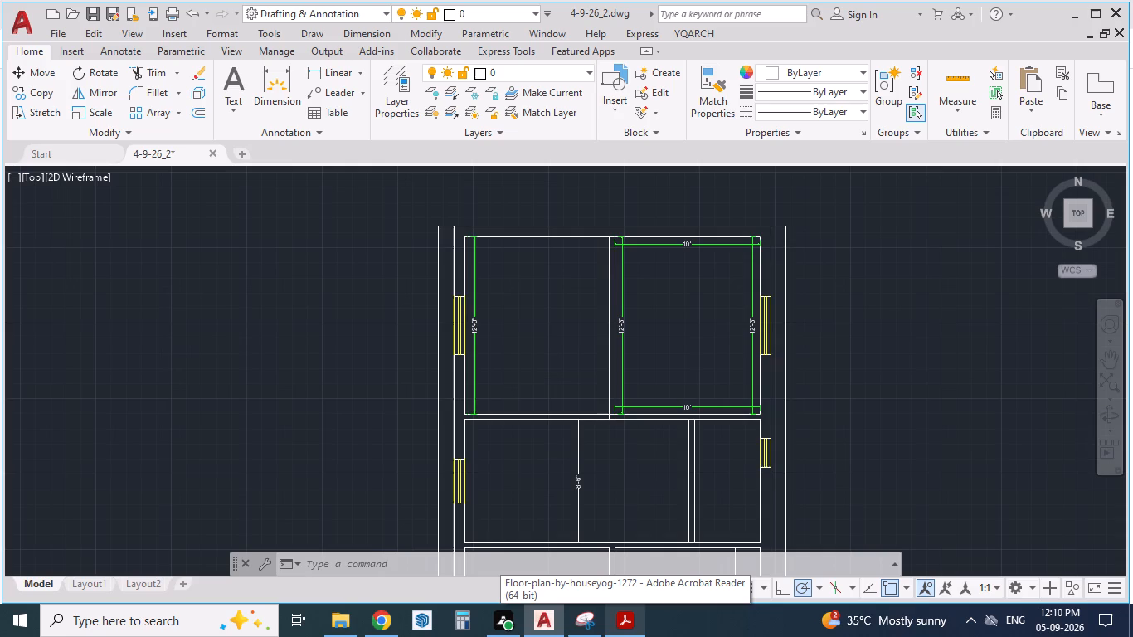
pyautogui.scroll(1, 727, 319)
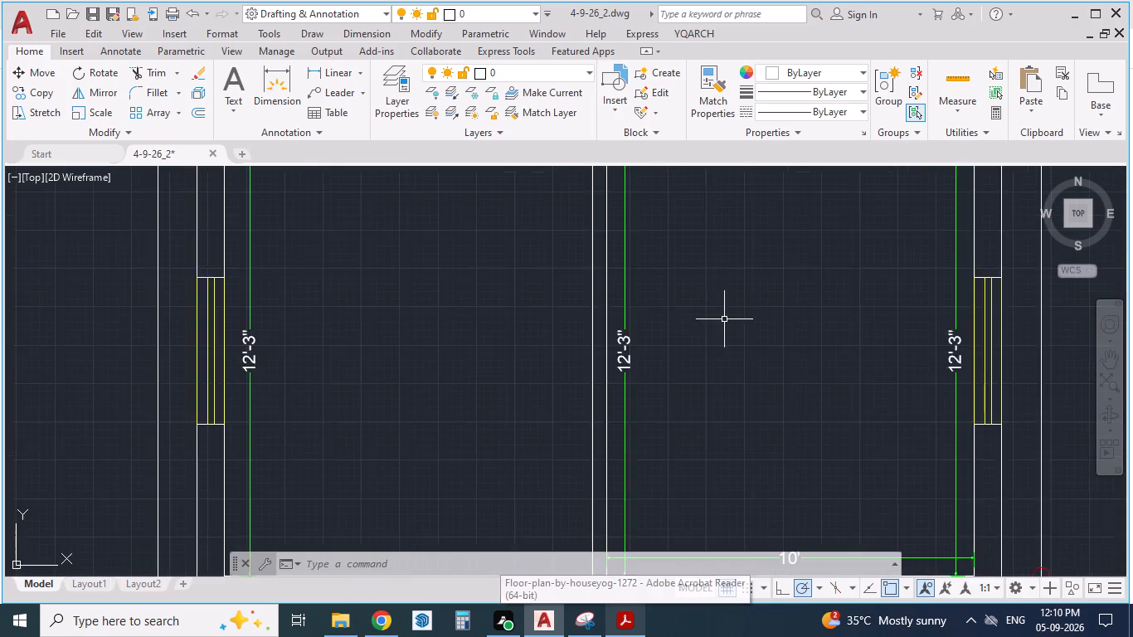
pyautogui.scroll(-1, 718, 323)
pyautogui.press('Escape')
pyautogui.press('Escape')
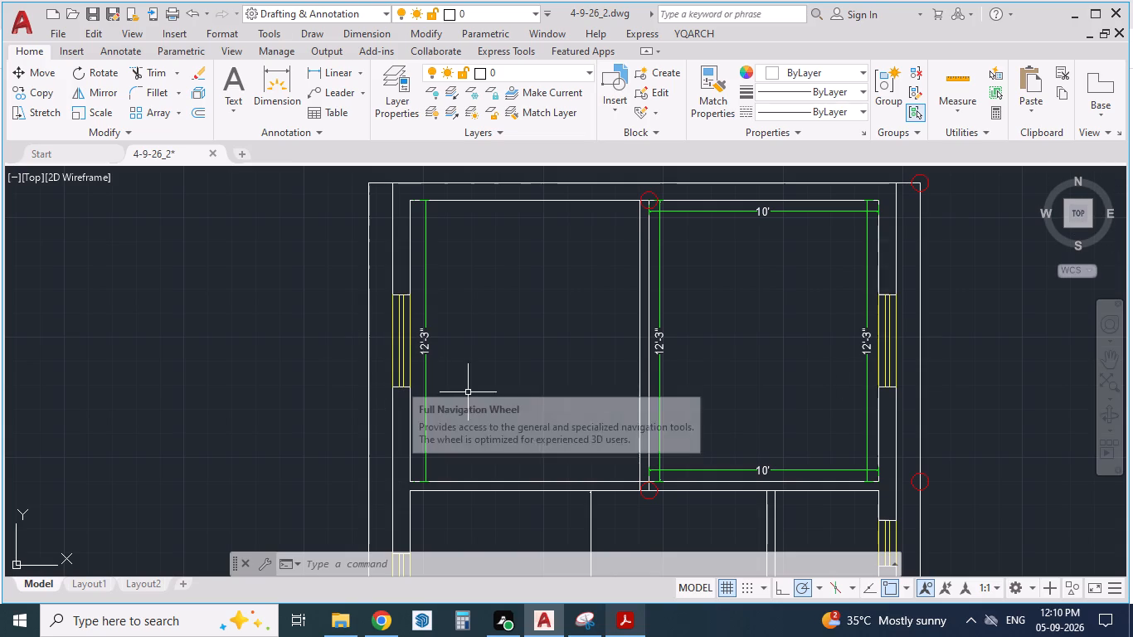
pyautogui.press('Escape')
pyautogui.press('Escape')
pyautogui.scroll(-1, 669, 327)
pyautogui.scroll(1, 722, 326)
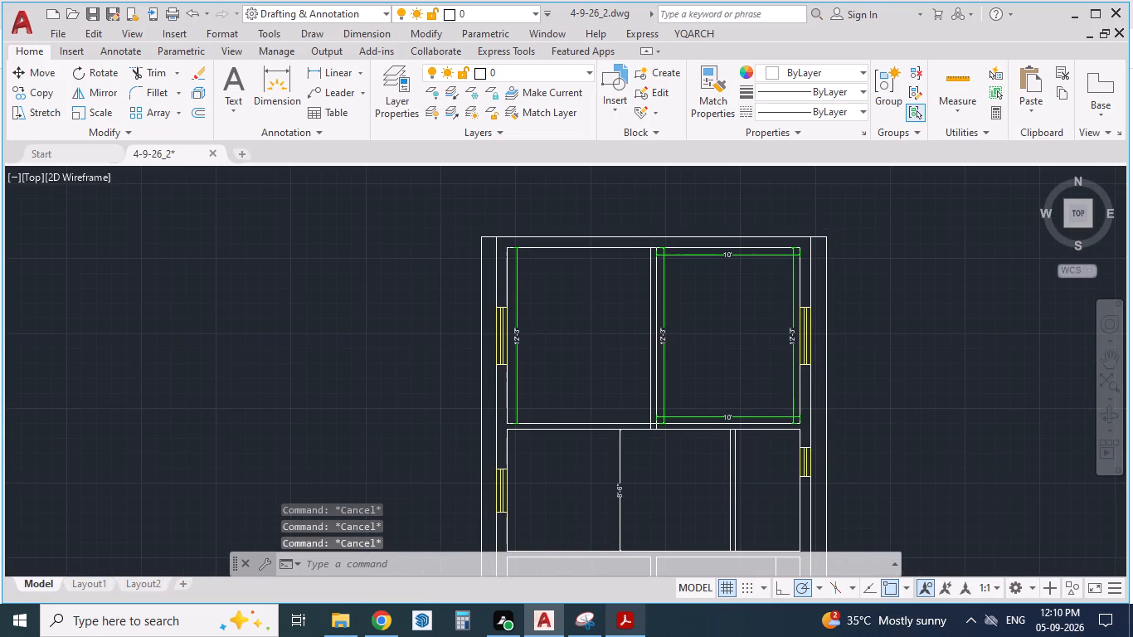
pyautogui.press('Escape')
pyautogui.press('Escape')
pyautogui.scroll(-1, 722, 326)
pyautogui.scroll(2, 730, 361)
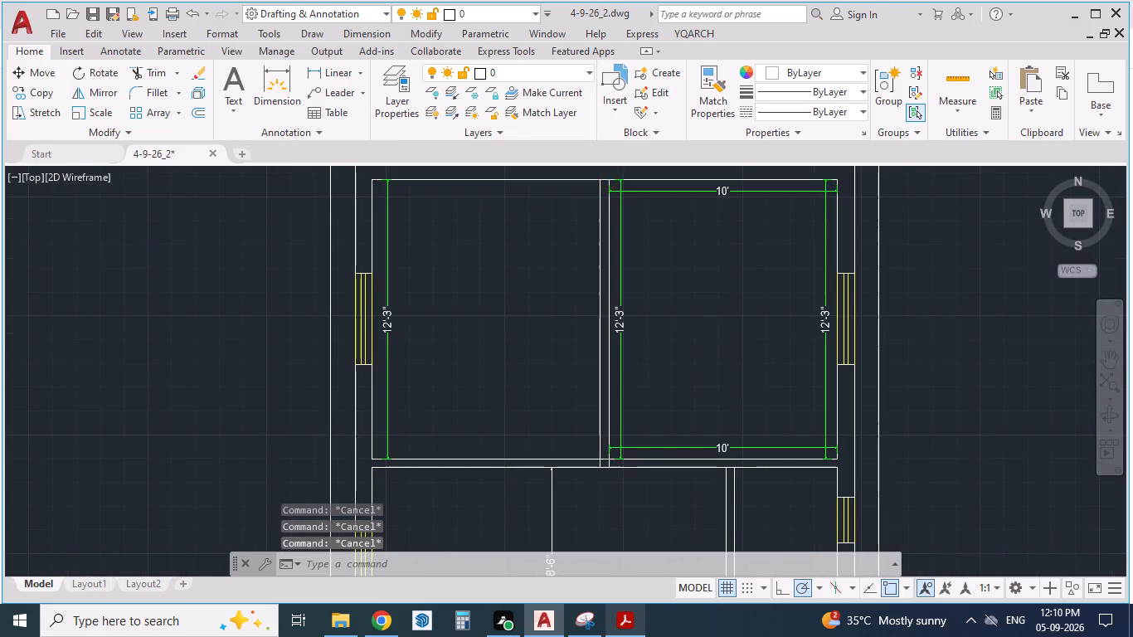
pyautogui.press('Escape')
# Delete the two 12'-3" and two 10' dimensions inside the Bedroom1 space of the redrawn plan.
pyautogui.scroll(-1, 631, 368)
pyautogui.scroll(3, 599, 456)
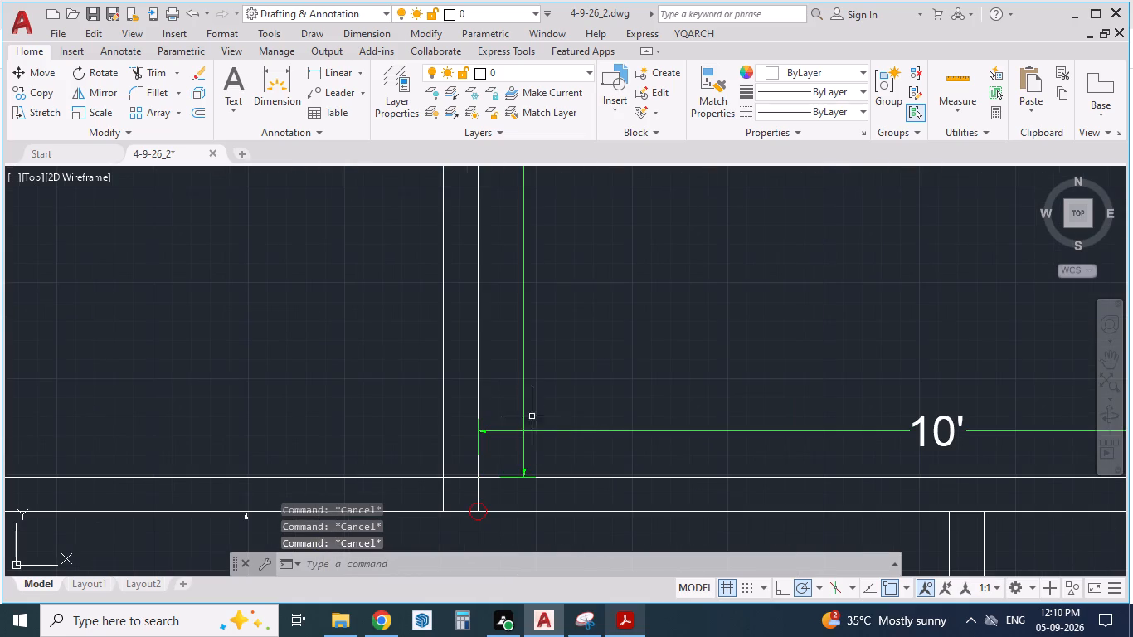
pyautogui.click(566, 414)
pyautogui.click(516, 445)
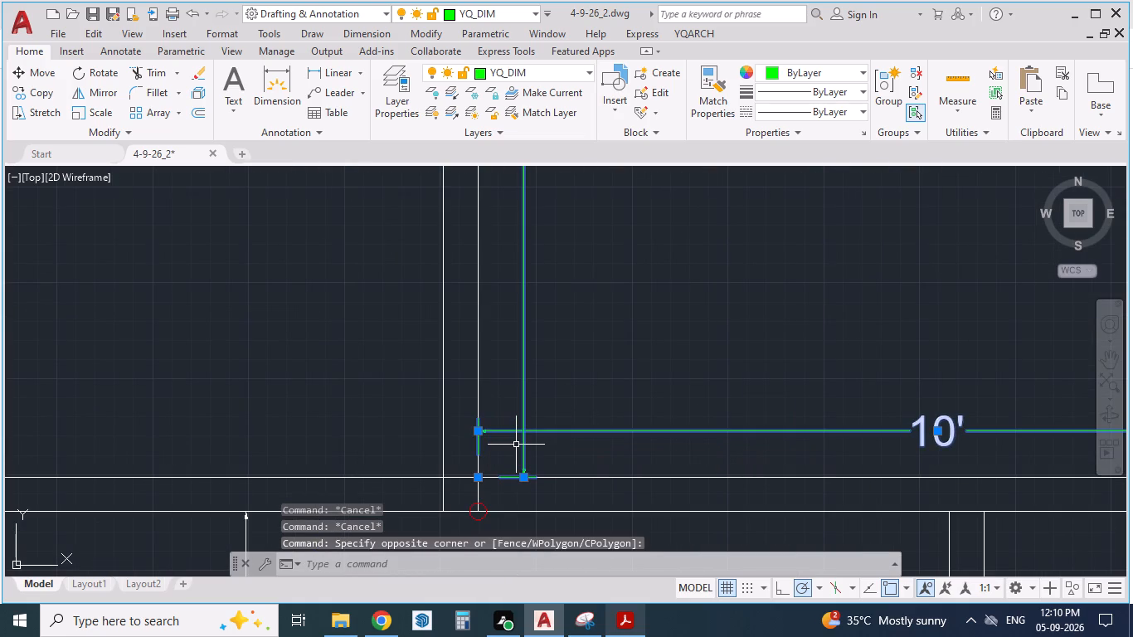
pyautogui.press('Delete')
pyautogui.scroll(-3, 516, 445)
pyautogui.scroll(1, 560, 241)
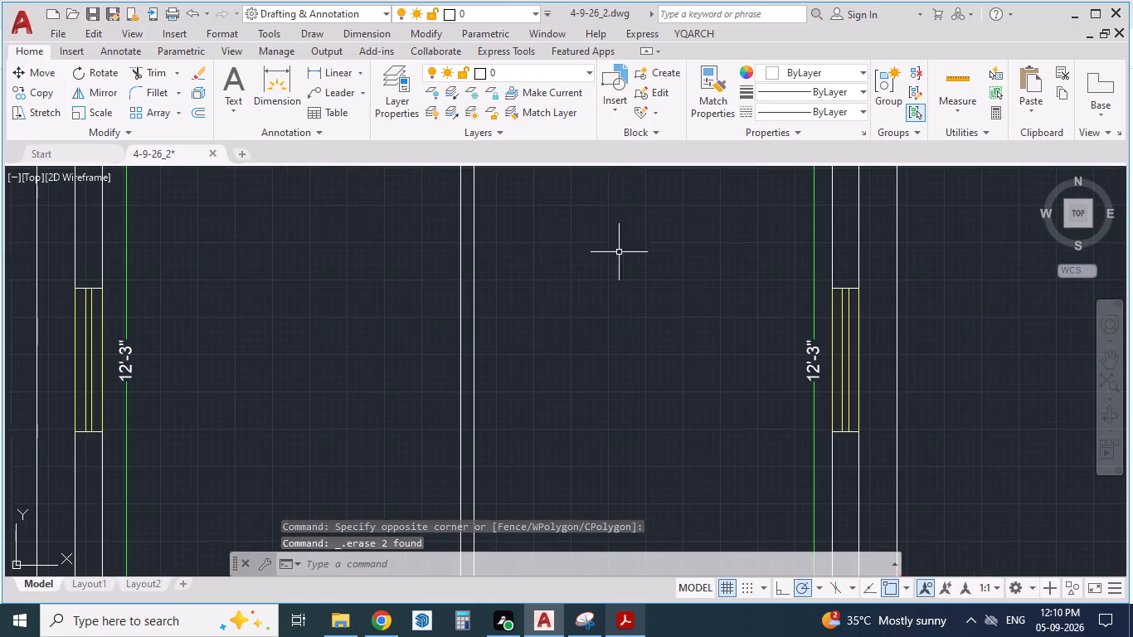
pyautogui.scroll(-1, 595, 394)
pyautogui.scroll(3, 745, 260)
pyautogui.click(714, 221)
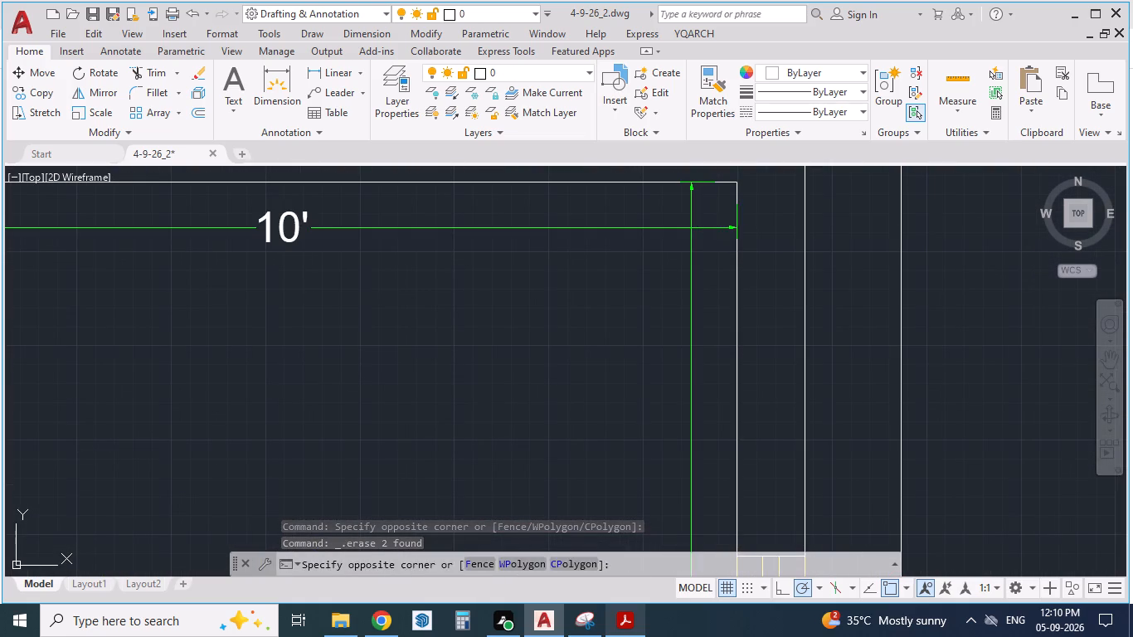
pyautogui.click(658, 251)
pyautogui.press('Delete')
pyautogui.scroll(-1, 691, 246)
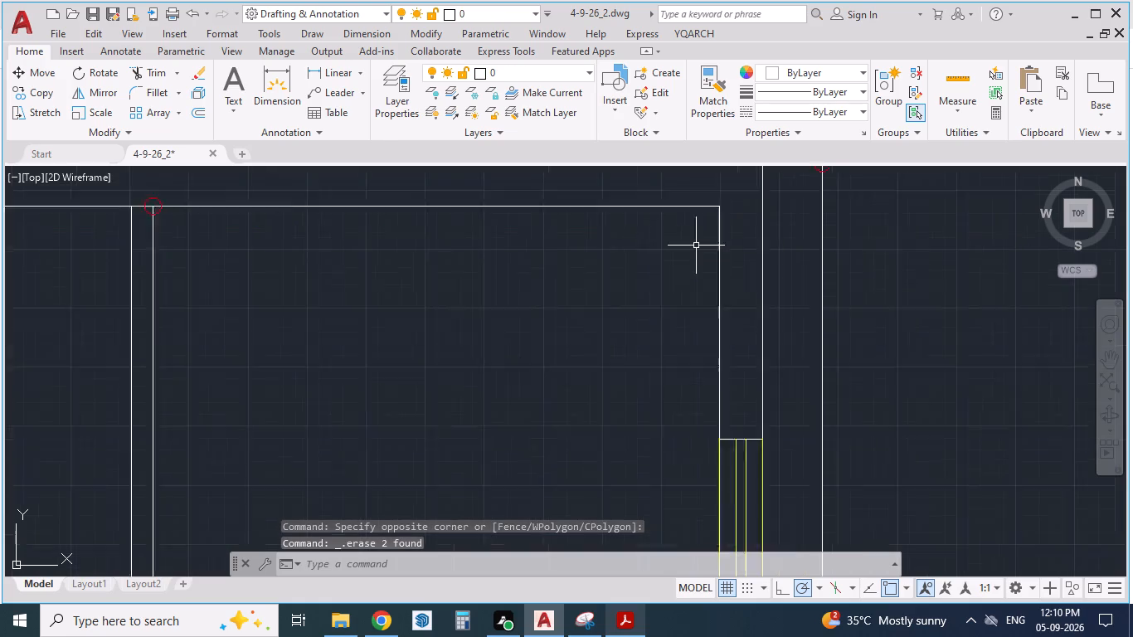
pyautogui.scroll(-2, 696, 246)
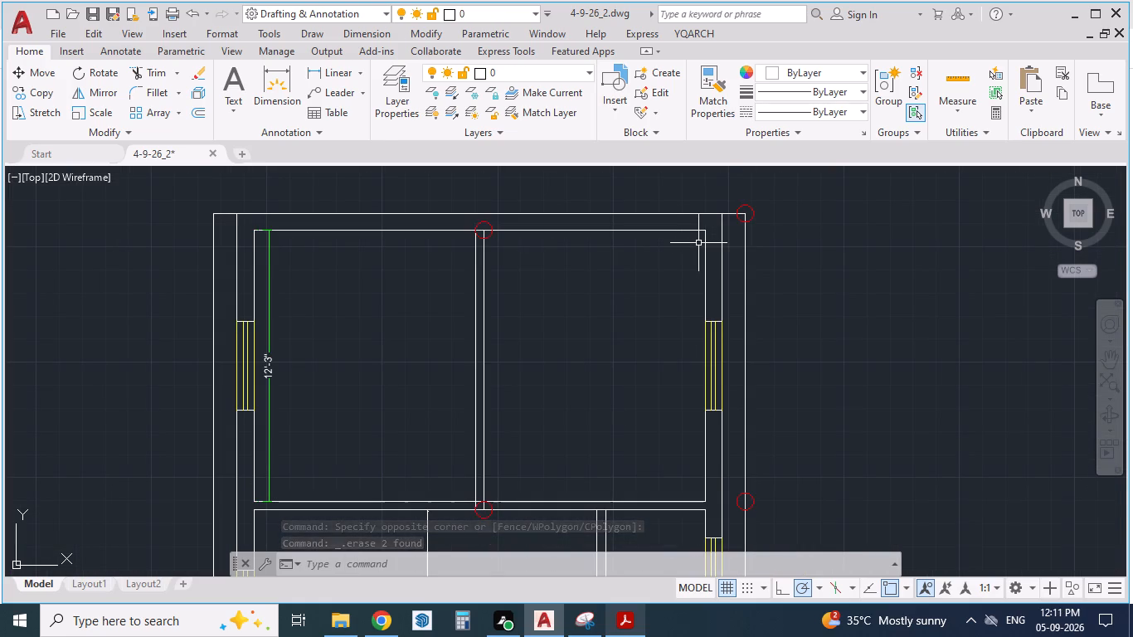
# Trim the outer wall's inner line where it crosses the end of the partition between the kitchen and Bedroom1.
pyautogui.scroll(2, 471, 518)
pyautogui.scroll(-2, 528, 353)
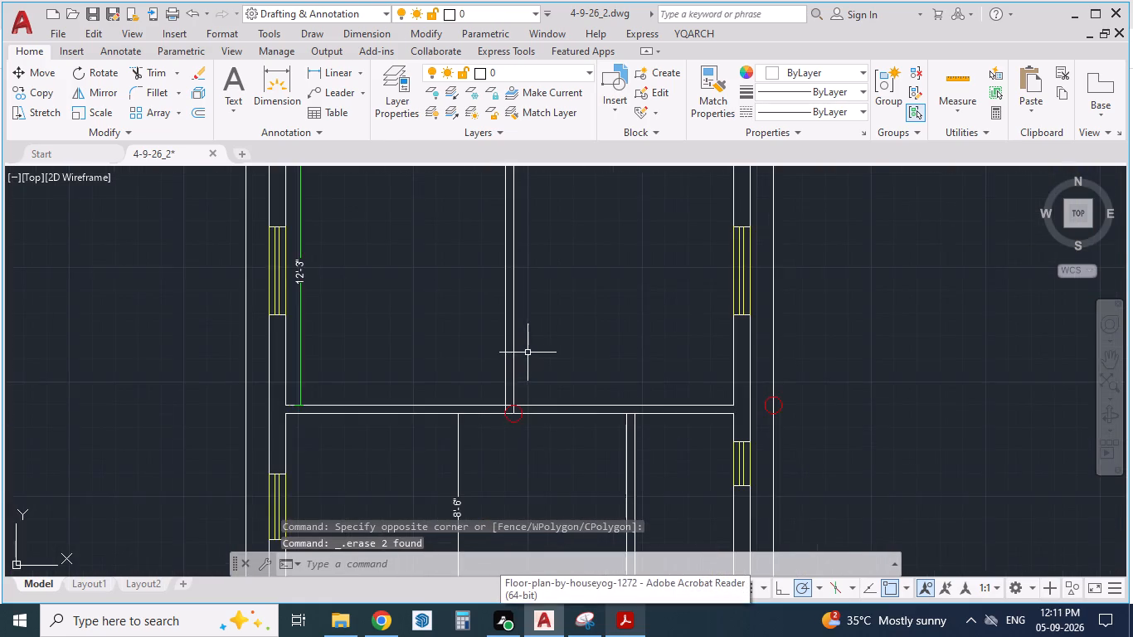
pyautogui.scroll(3, 508, 436)
pyautogui.scroll(1, 504, 325)
pyautogui.scroll(-3, 512, 425)
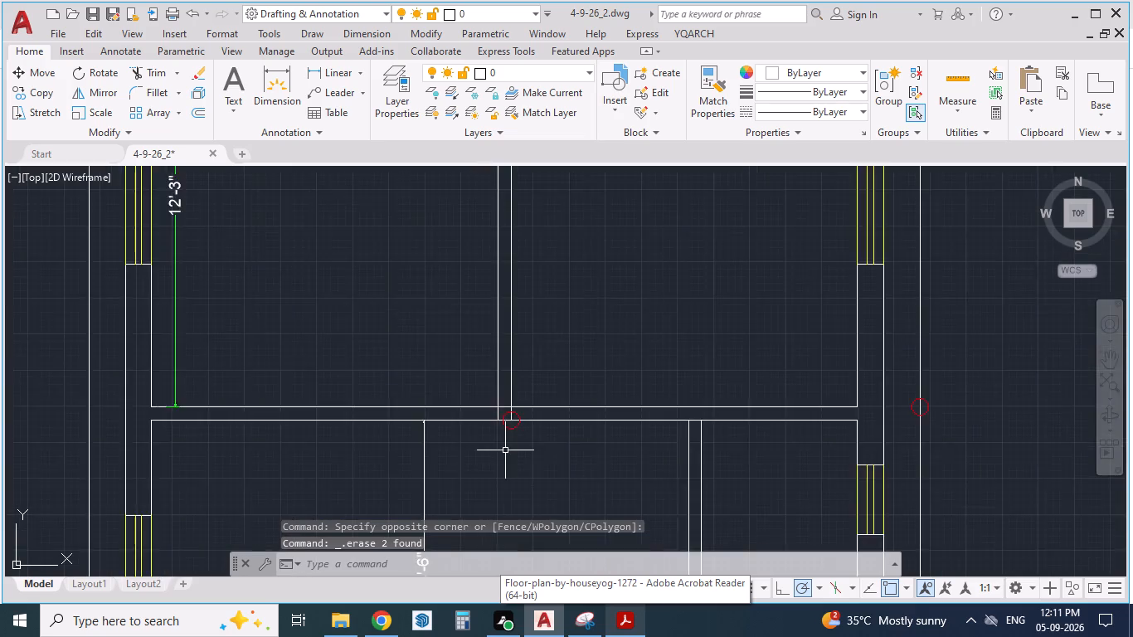
pyautogui.scroll(-2, 505, 450)
pyautogui.scroll(1, 587, 320)
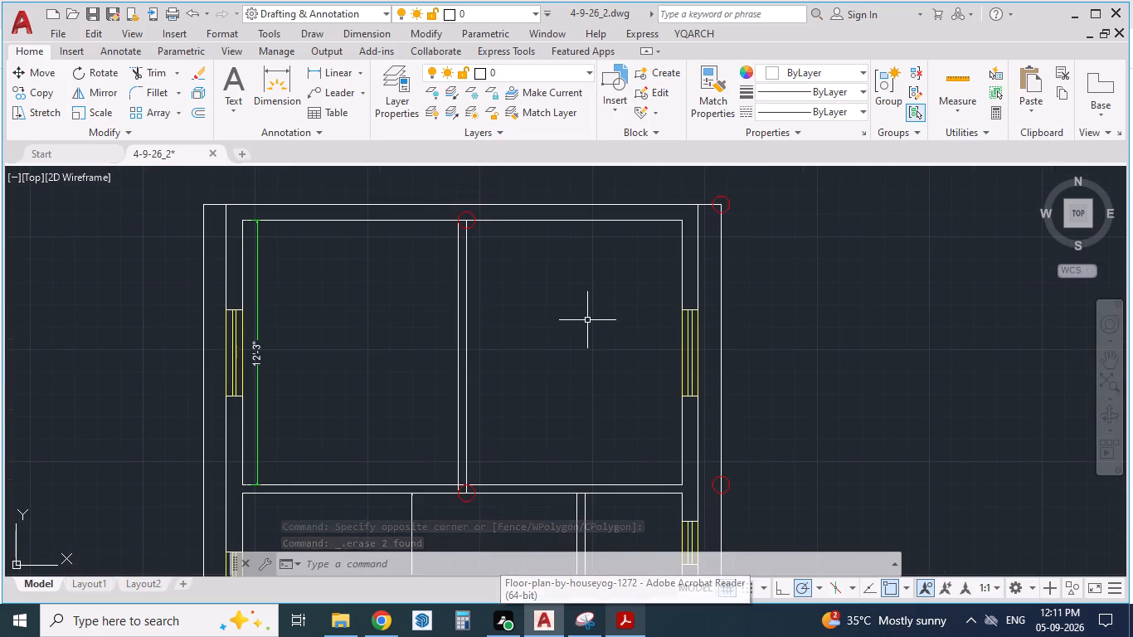
pyautogui.press('Escape')
pyautogui.scroll(3, 466, 223)
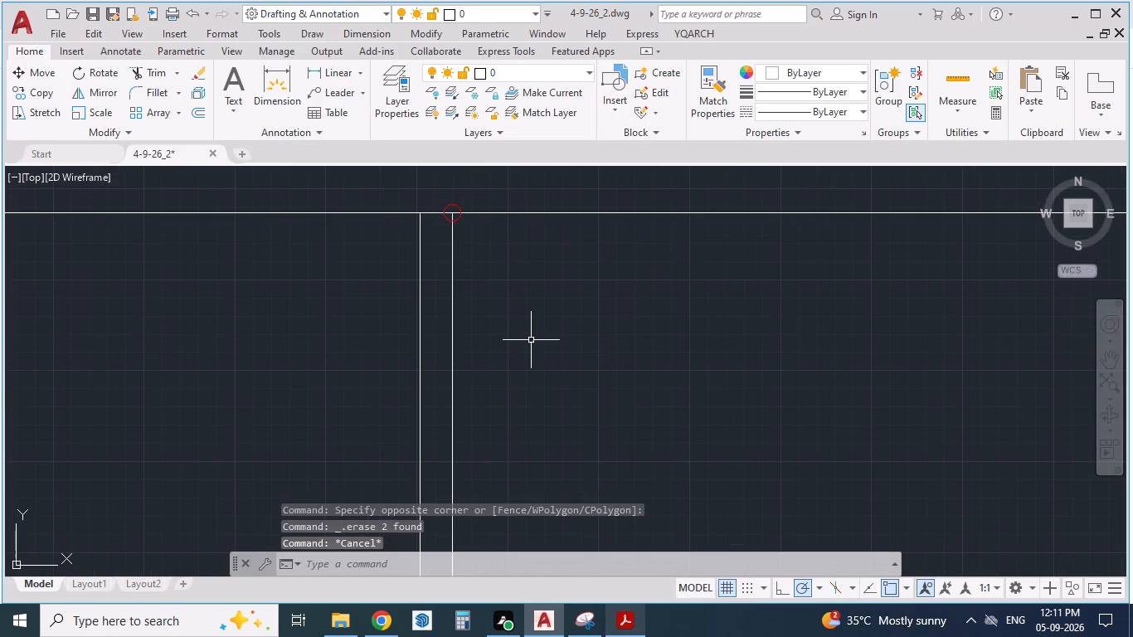
pyautogui.write('TR')
pyautogui.press('Return')
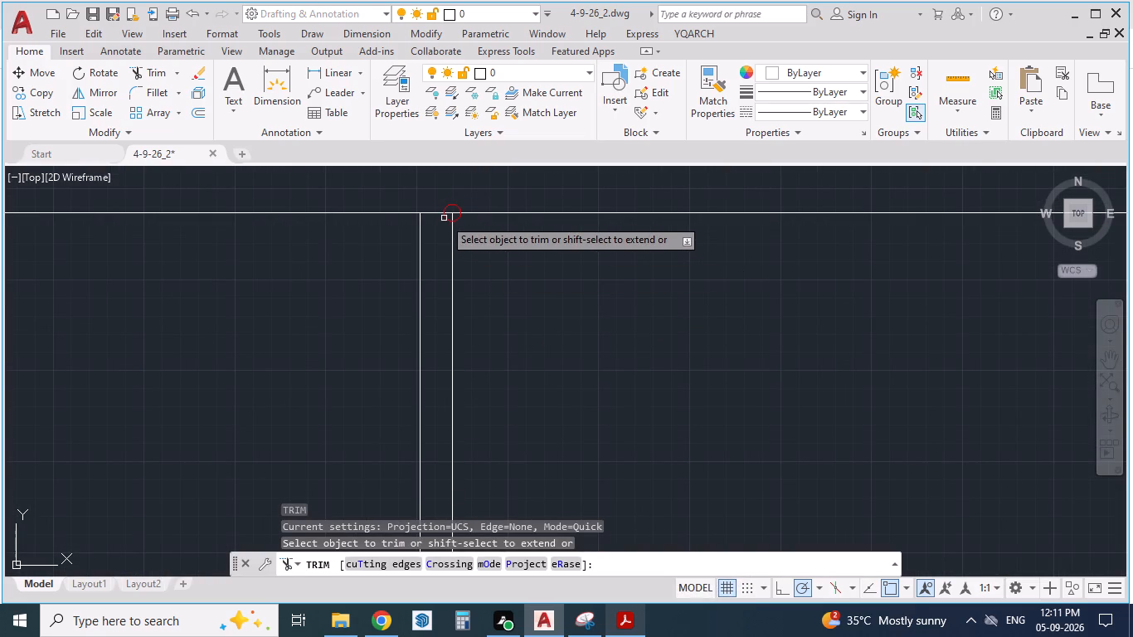
pyautogui.click(436, 215)
pyautogui.scroll(-4, 436, 215)
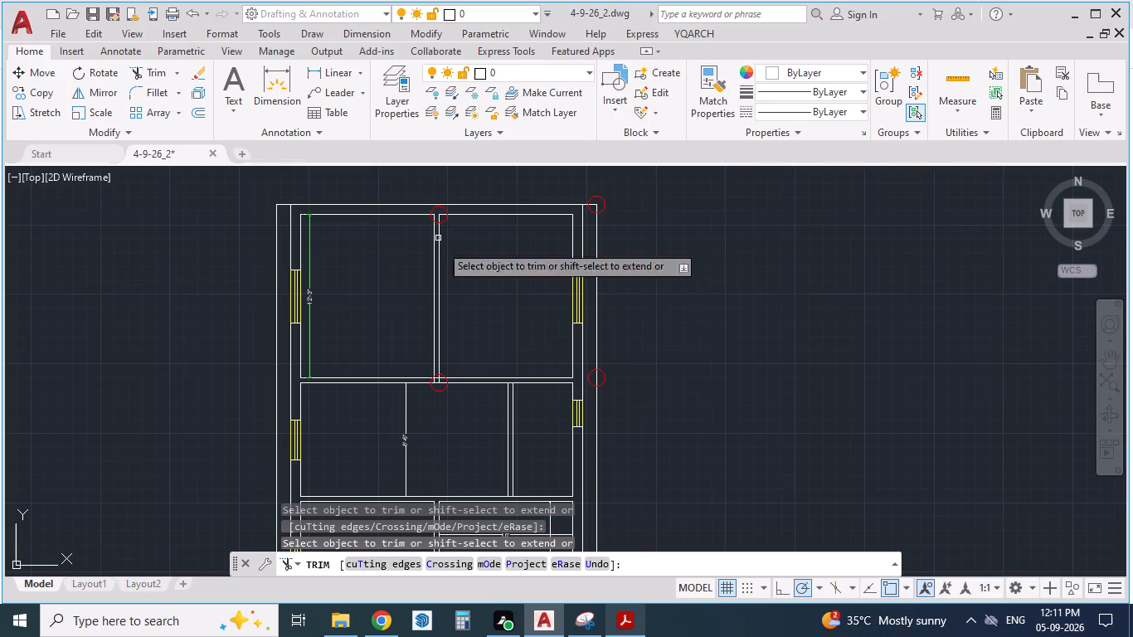
# Trim the wall lines crossing the junctions of the horizontal wall with the kitchen–Bedroom1 partition and the toilet partition.
pyautogui.scroll(3, 443, 353)
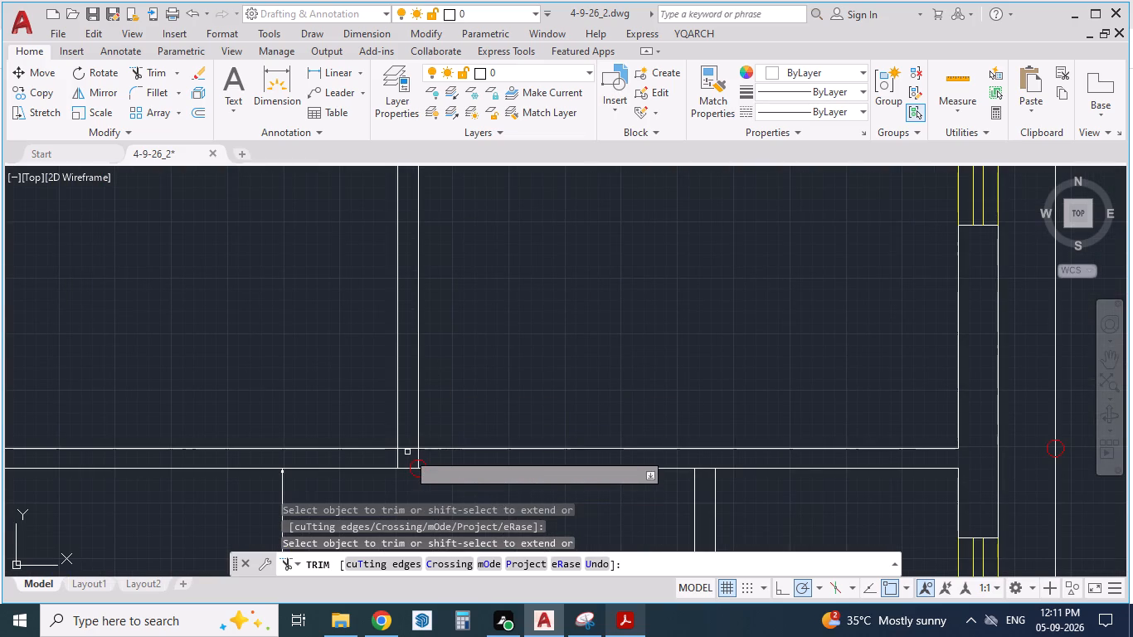
pyautogui.click(410, 447)
pyautogui.click(397, 459)
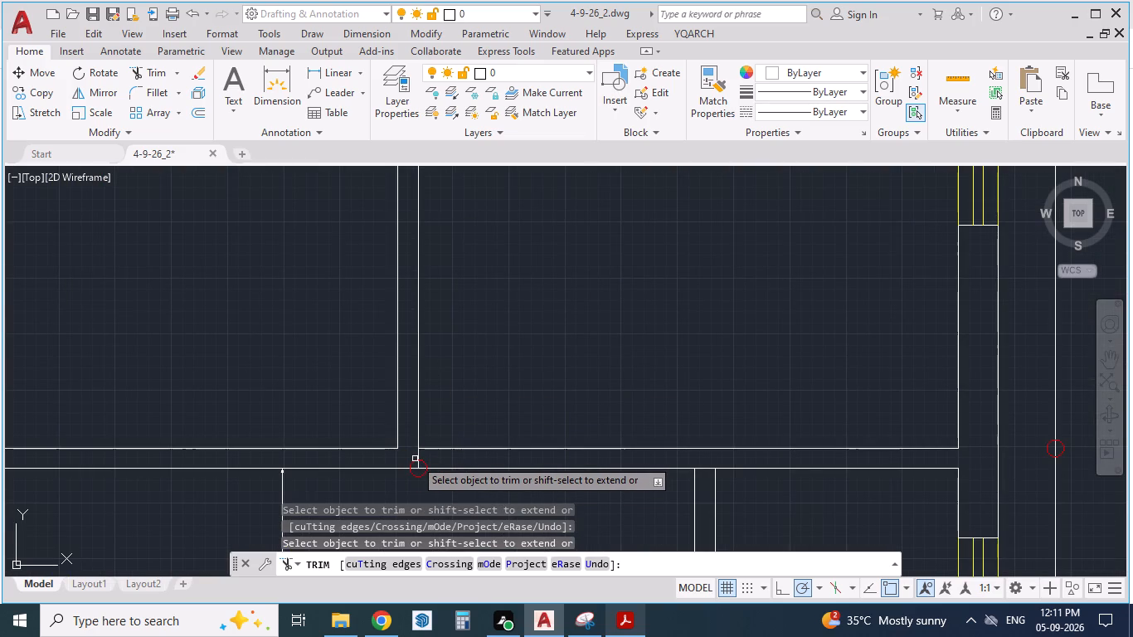
pyautogui.click(416, 459)
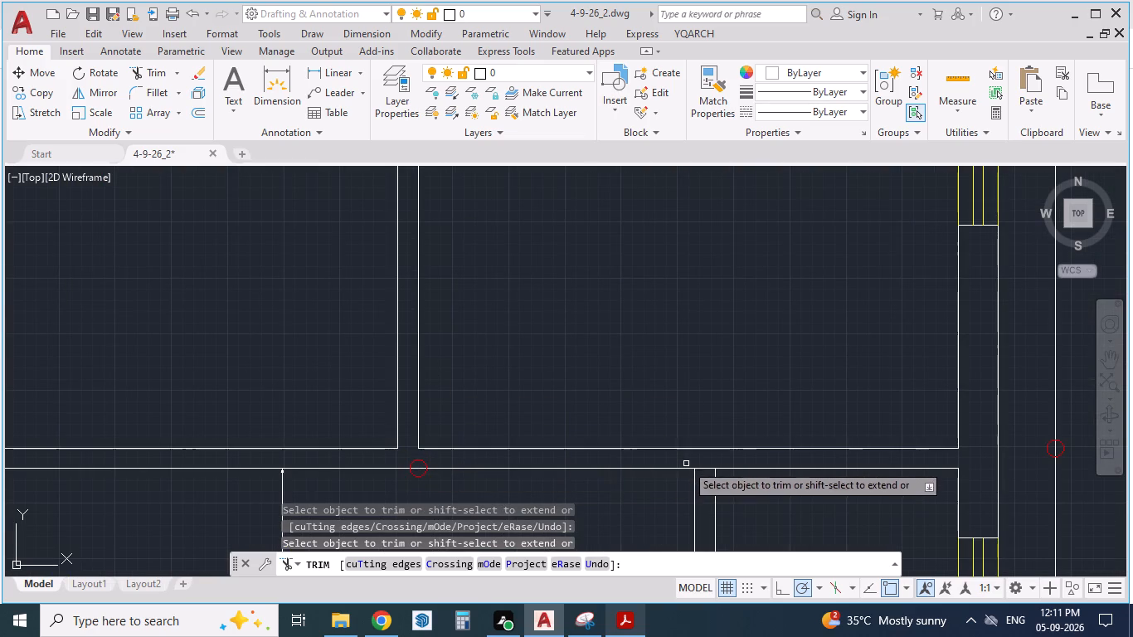
pyautogui.click(707, 471)
pyautogui.scroll(-2, 681, 404)
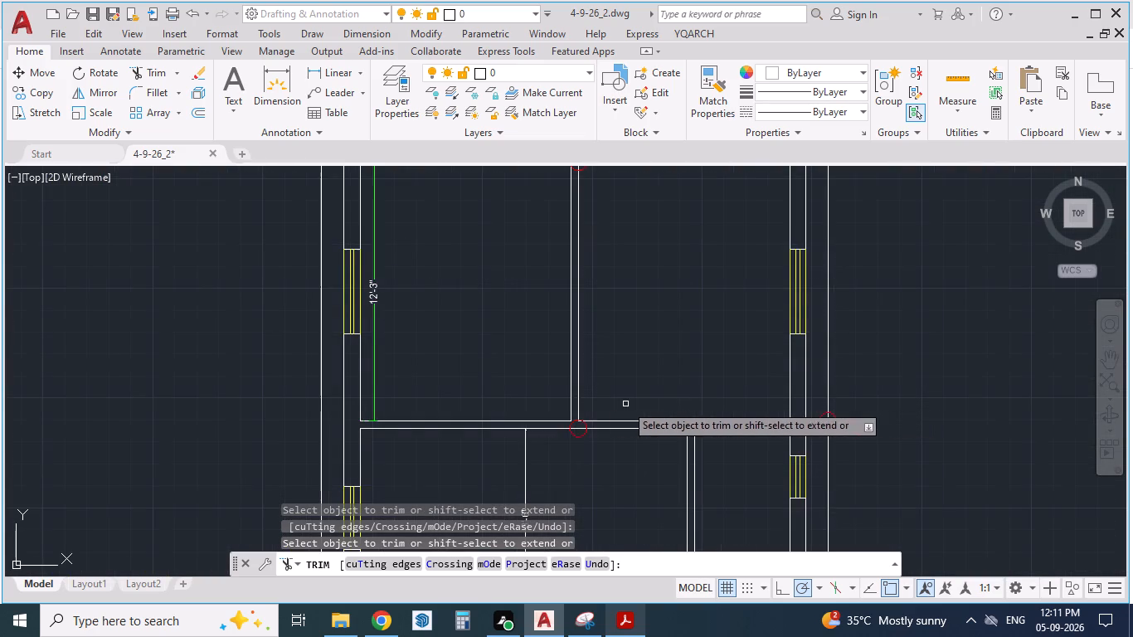
pyautogui.scroll(-2, 469, 420)
pyautogui.scroll(2, 482, 326)
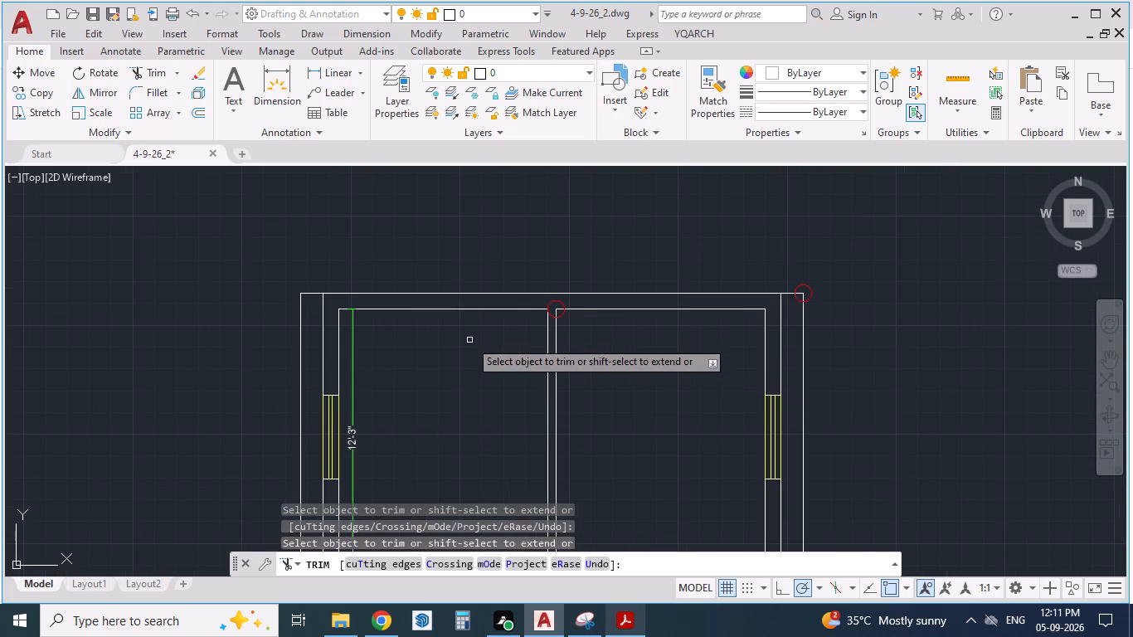
pyautogui.press('Escape')
pyautogui.press('Escape')
pyautogui.scroll(-2, 455, 351)
pyautogui.scroll(1, 484, 396)
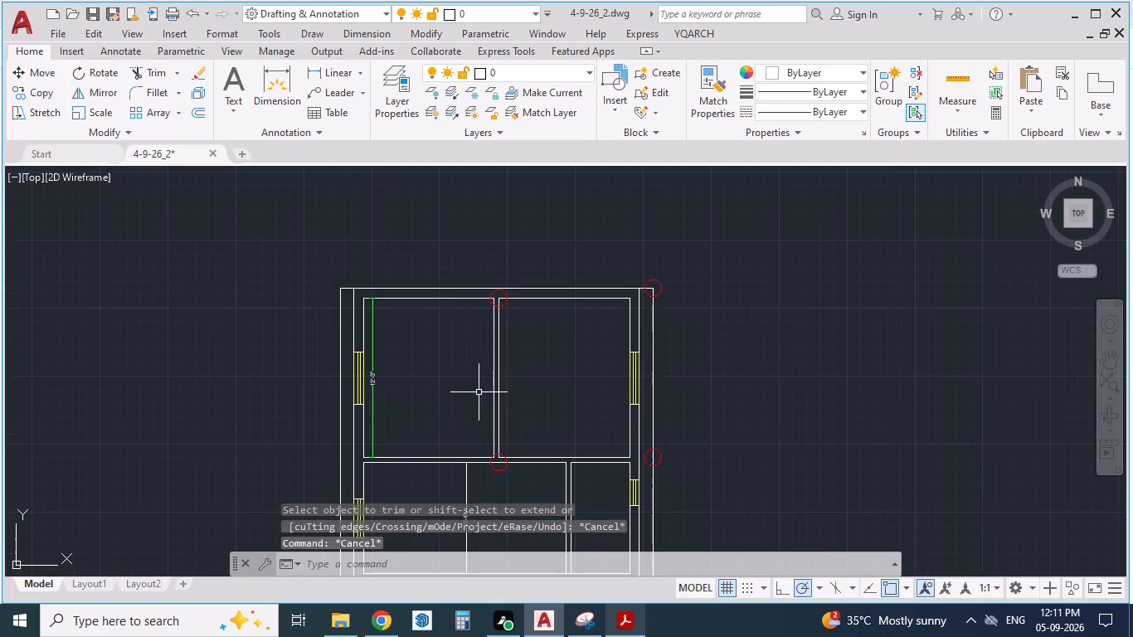
# Compare the redrawn plan with the reference PDF in Acrobat, examining the openings below the kitchen and Bedroom1.
pyautogui.hotkey('alt', 'Tab')
pyautogui.hotkey('alt', 'Tab')
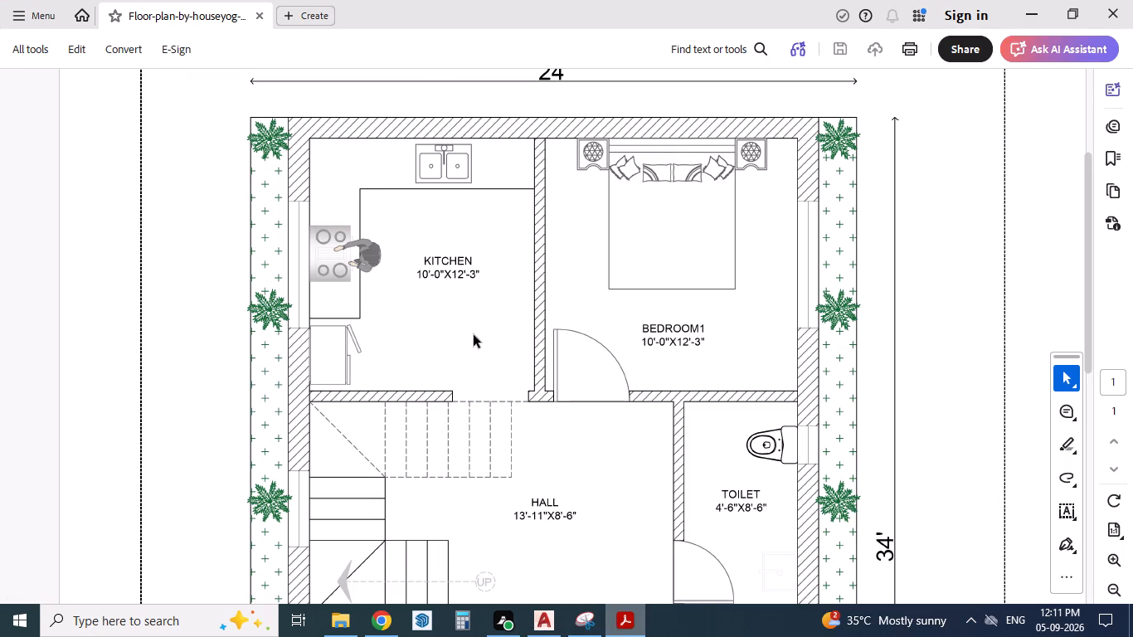
pyautogui.scroll(-1, 493, 321)
pyautogui.scroll(2, 480, 348)
pyautogui.scroll(-1, 488, 338)
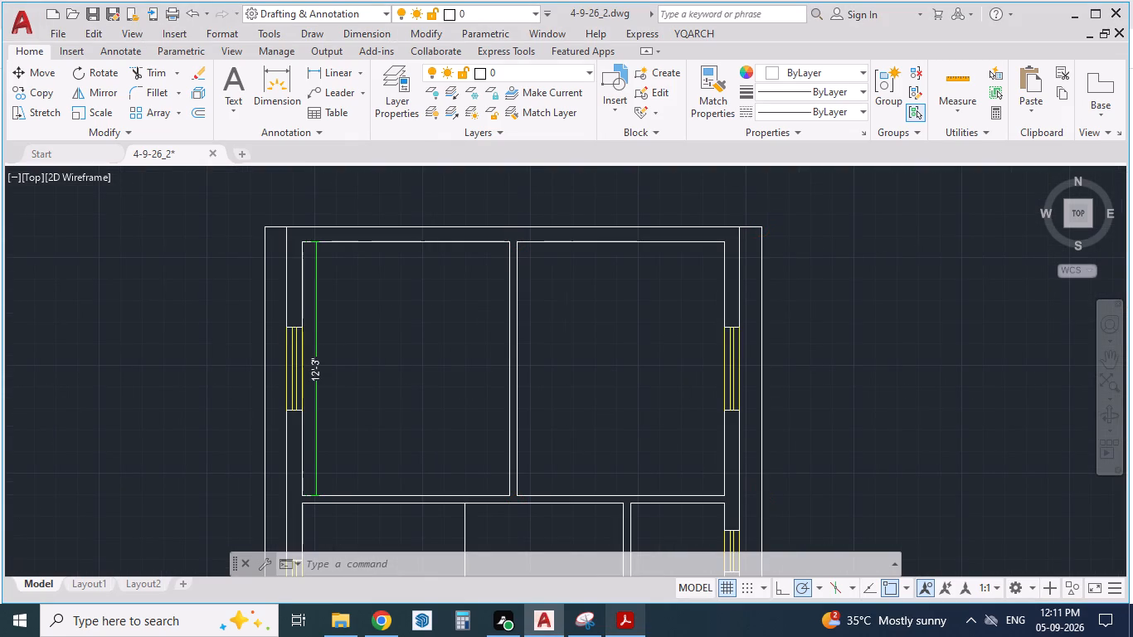
pyautogui.scroll(-1, 488, 338)
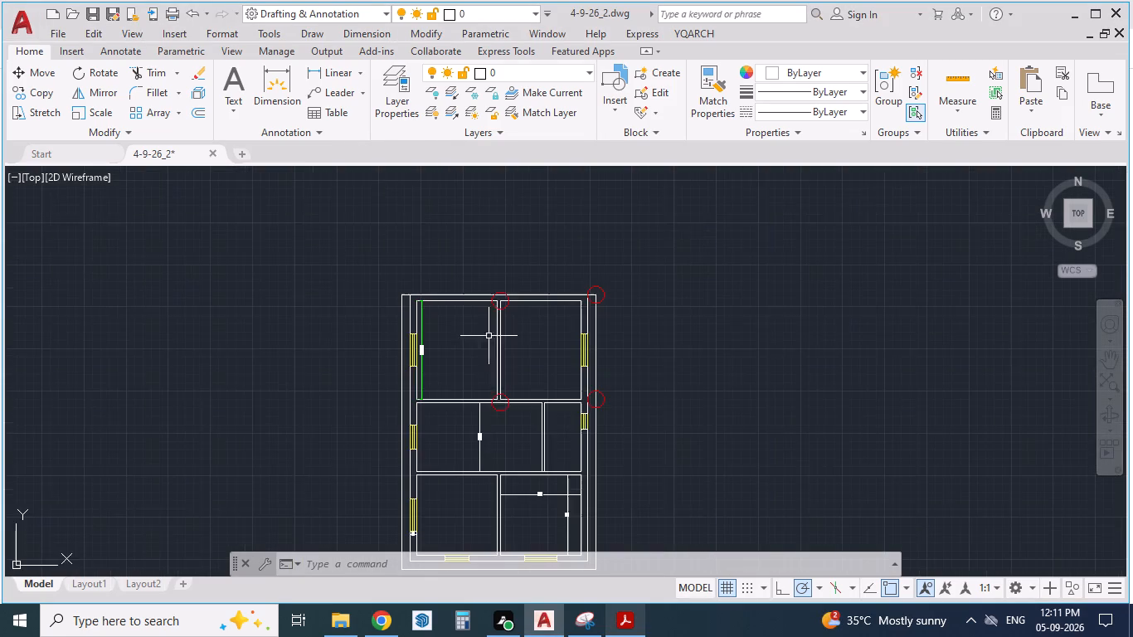
pyautogui.scroll(1, 484, 375)
pyautogui.hotkey('alt', 'Tab')
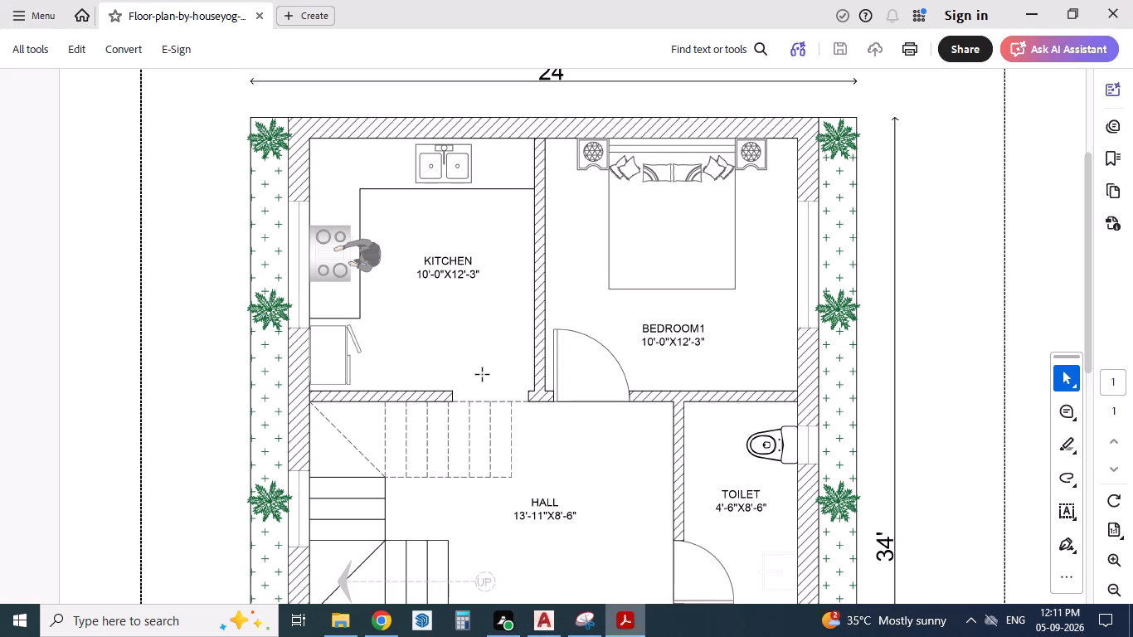
pyautogui.hotkey('alt', 'Tab')
pyautogui.scroll(1, 531, 427)
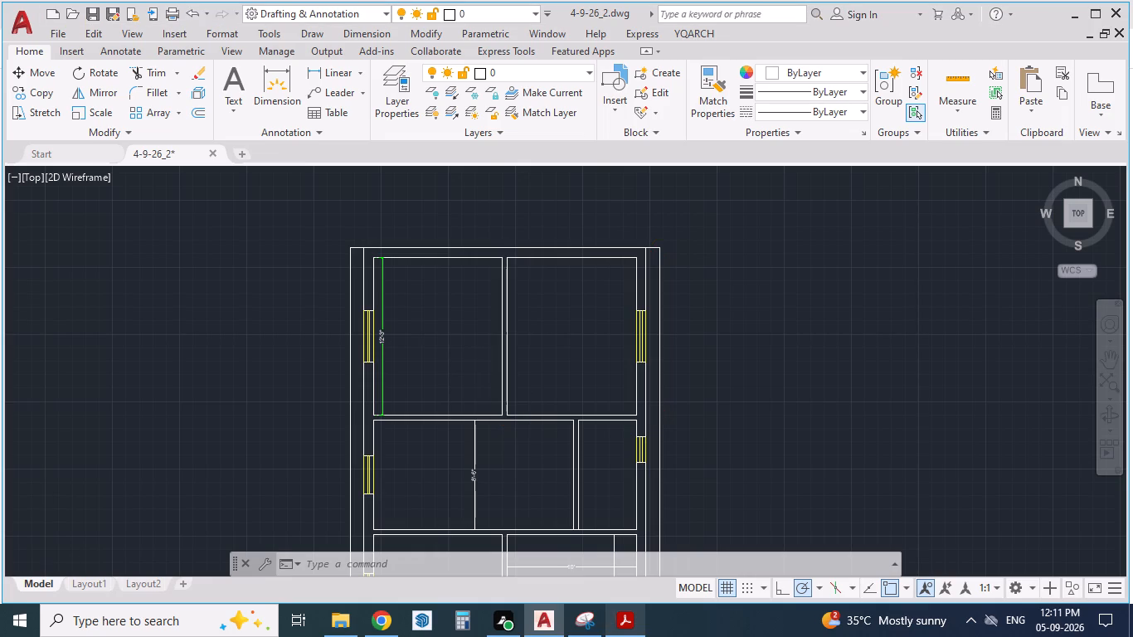
pyautogui.scroll(1, 531, 427)
pyautogui.press('Escape')
pyautogui.press('Escape')
pyautogui.hotkey('alt', 'Tab')
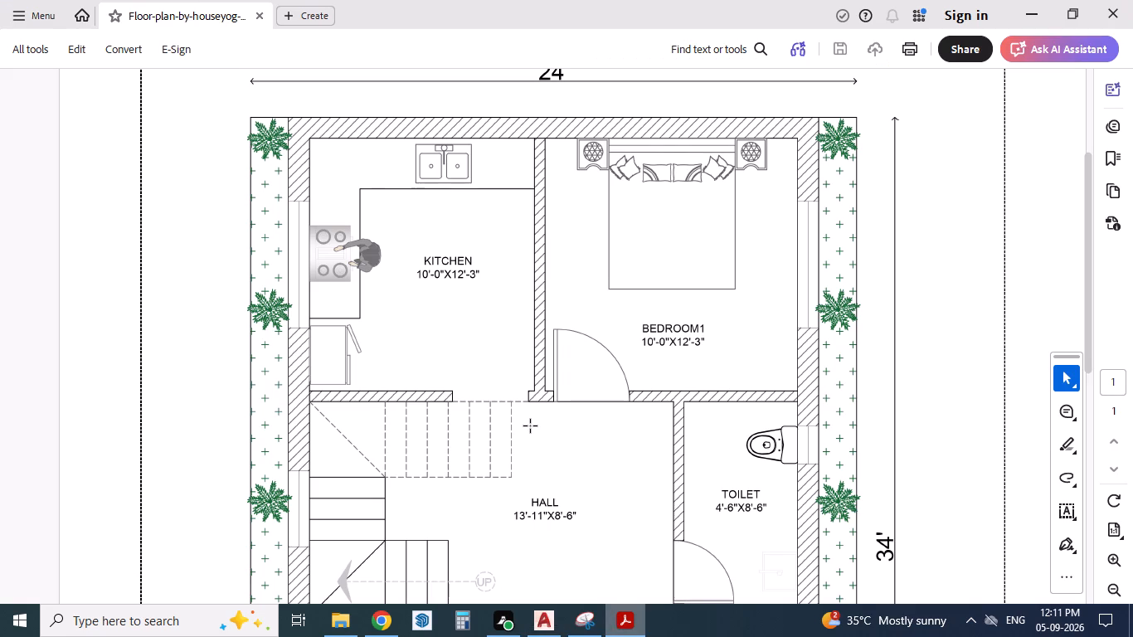
pyautogui.hotkey('alt', 'Tab')
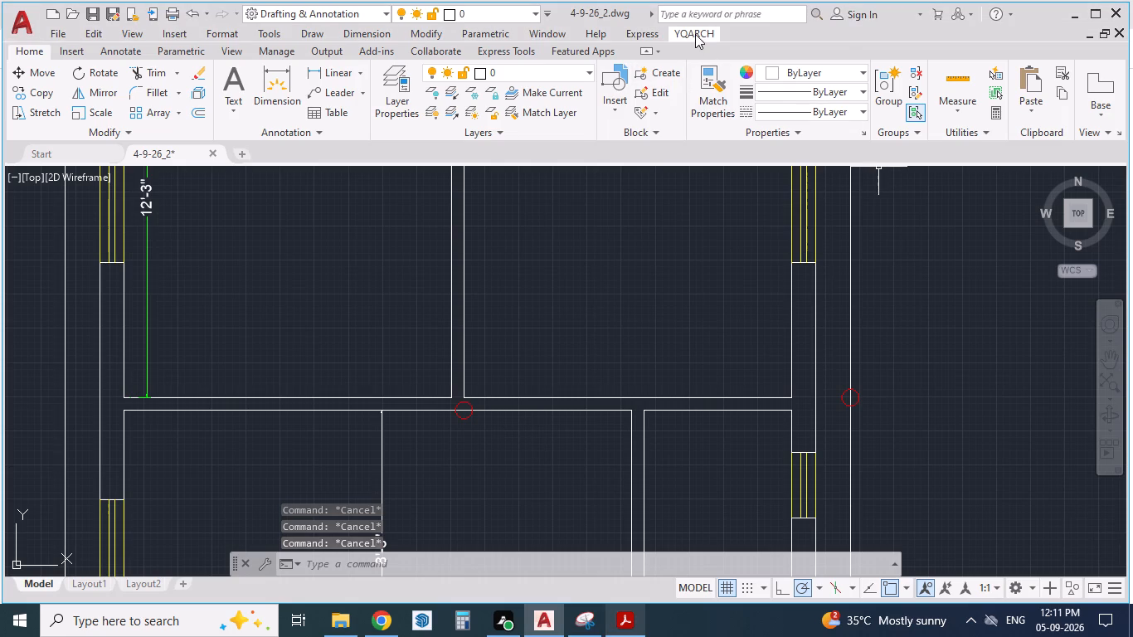
# Insert a 36-wide door in the wall between Bedroom1 and the hall, beside the kitchen partition and swinging into Bedroom1.
pyautogui.click(695, 34)
pyautogui.click(739, 93)
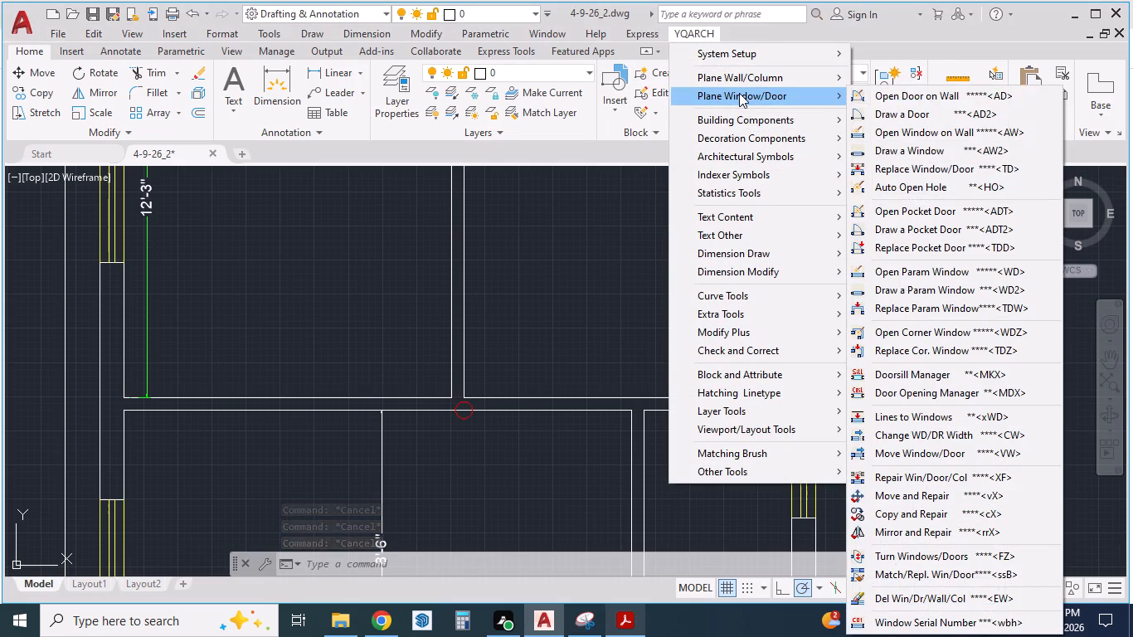
pyautogui.click(926, 94)
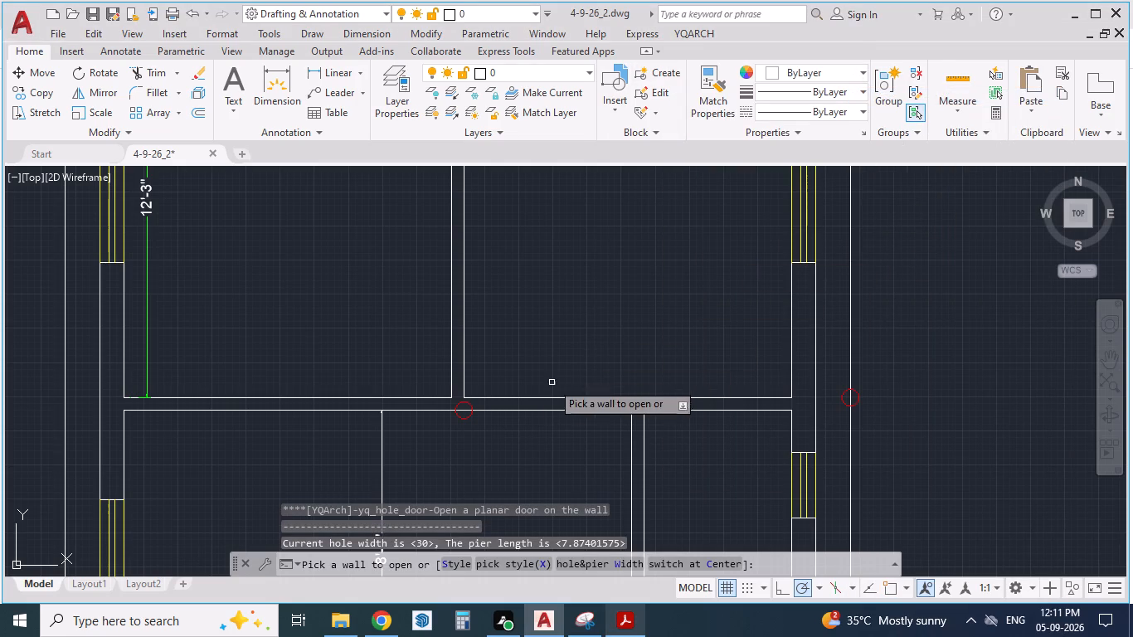
pyautogui.click(586, 566)
pyautogui.moveTo(543, 386); pyautogui.dragTo(483, 391)
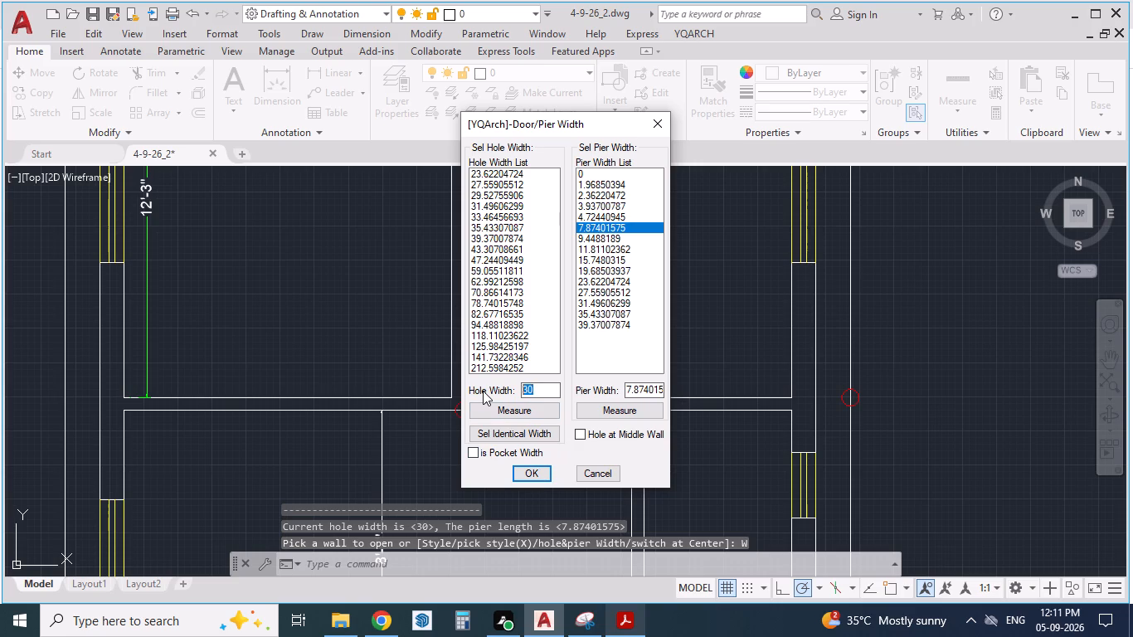
pyautogui.write('36')
pyautogui.click(535, 476)
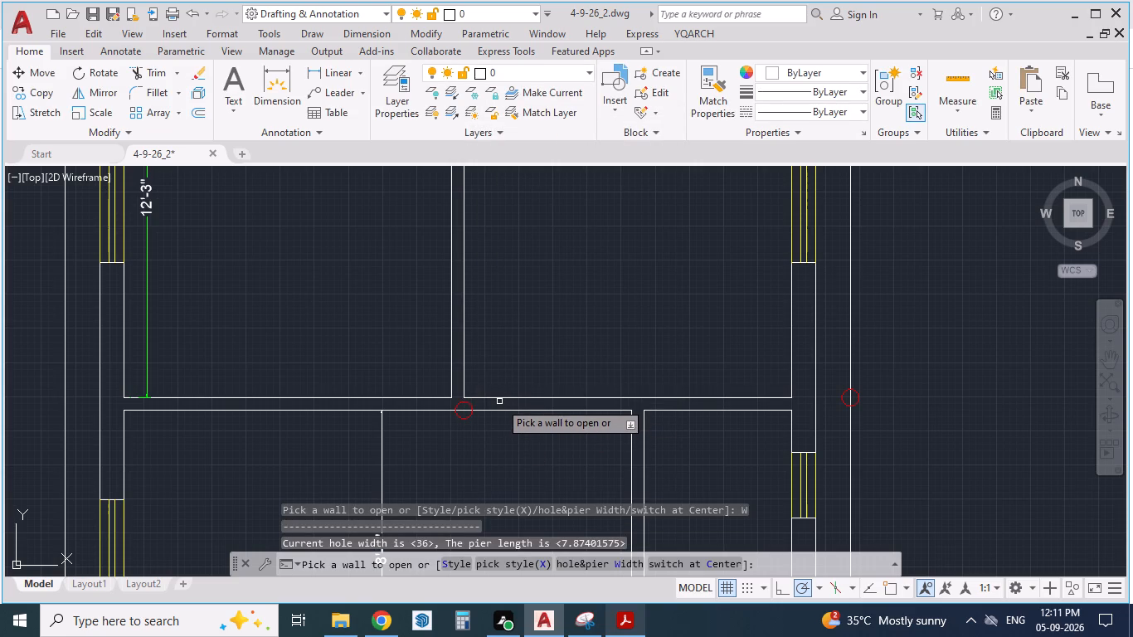
pyautogui.click(498, 399)
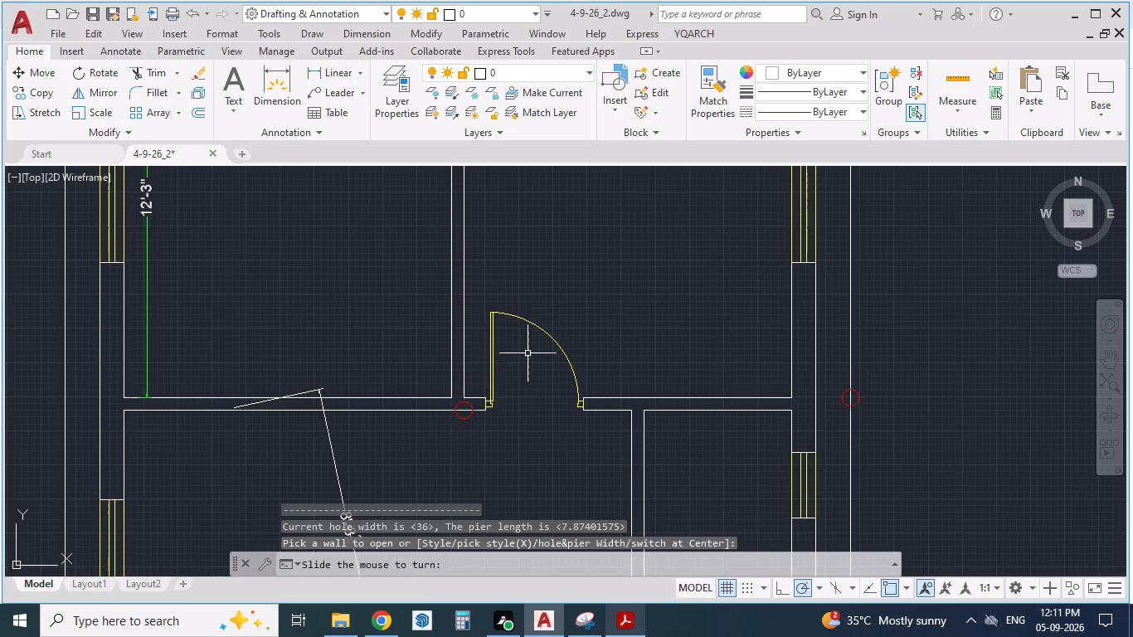
pyautogui.click(528, 353)
pyautogui.press('Return')
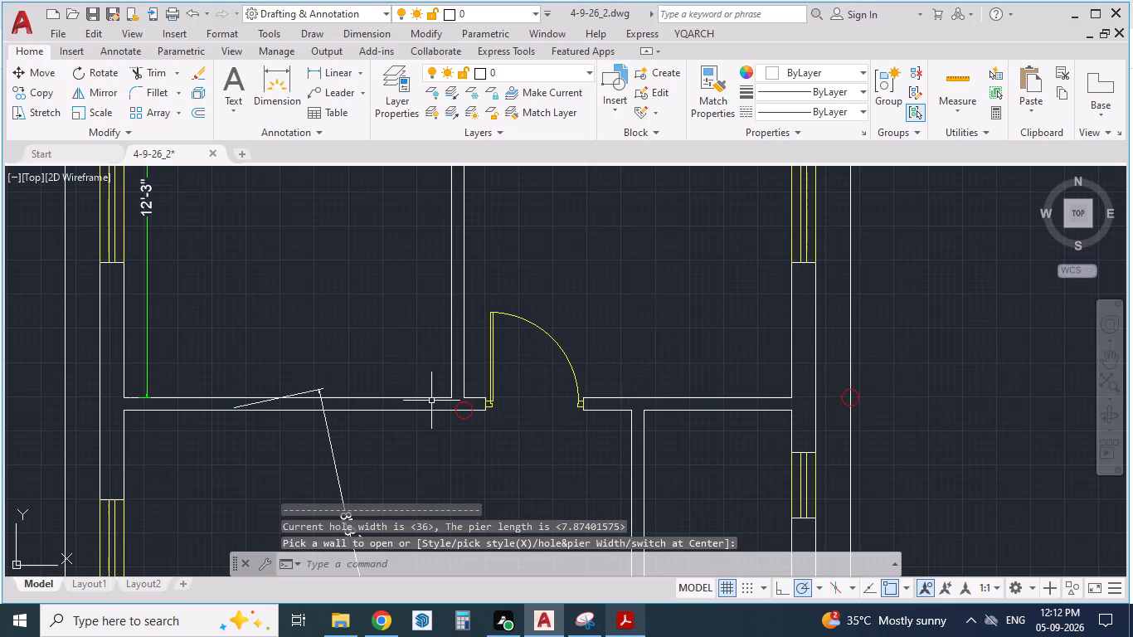
pyautogui.press('Escape')
pyautogui.press('Escape')
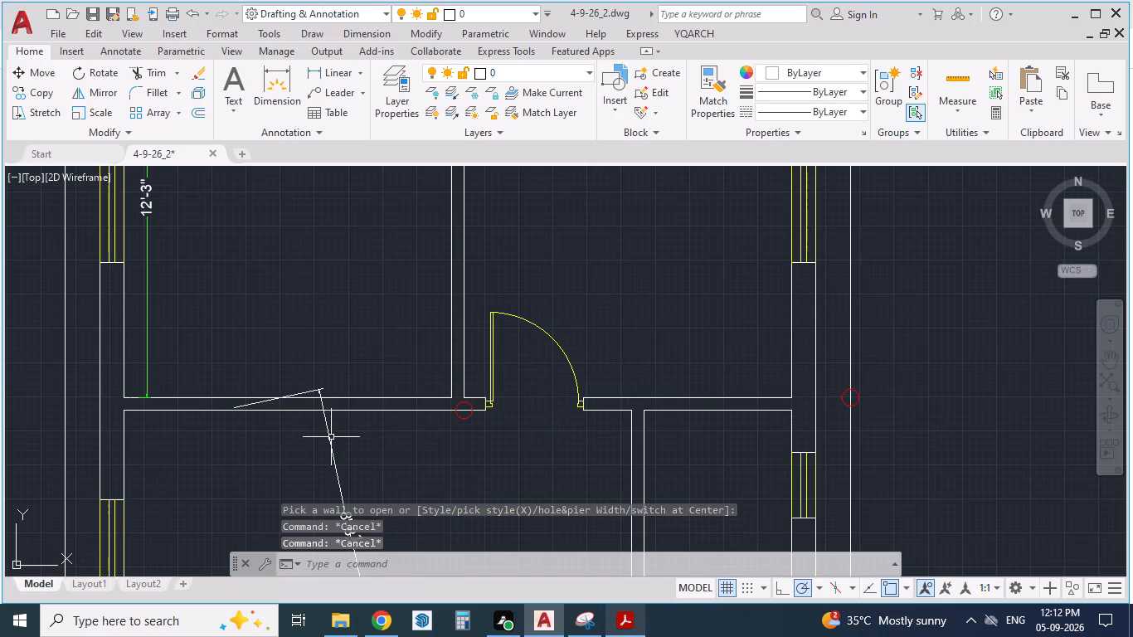
# Delete the skewed dimension that crosses the hall and the wall below the kitchen.
pyautogui.click(331, 437)
pyautogui.press('Delete')
# Cut a 36-wide opening in the kitchen–hall wall beside the Bedroom1 partition, inserting a door there and deleting its door symbol.
pyautogui.scroll(-2, 398, 274)
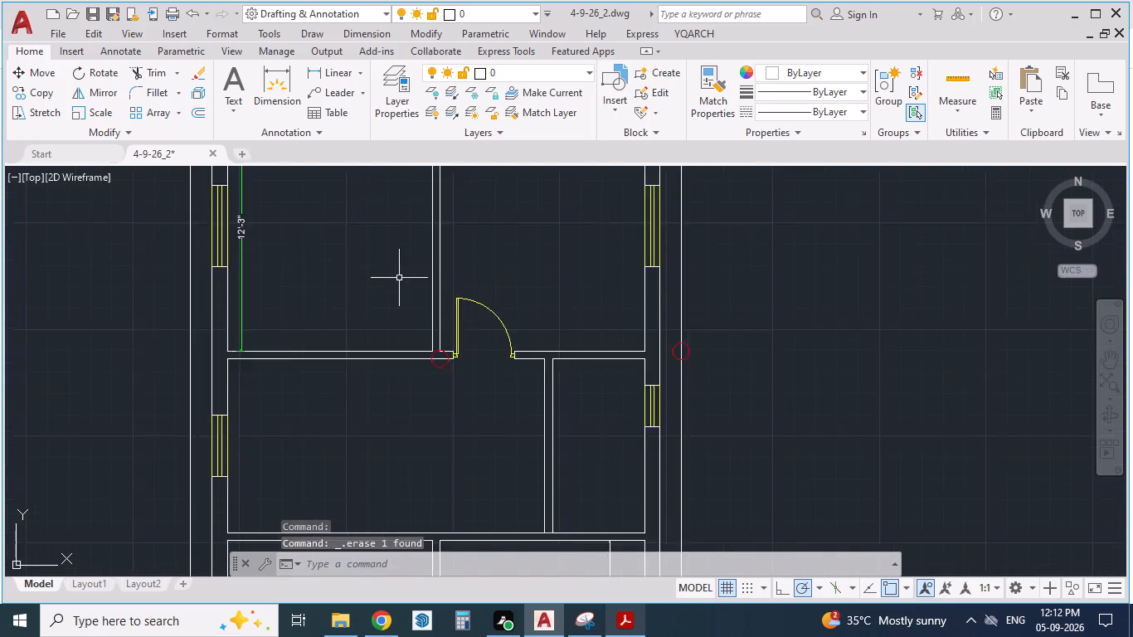
pyautogui.scroll(-1, 489, 385)
pyautogui.scroll(1, 380, 384)
pyautogui.hotkey('alt', 'Tab')
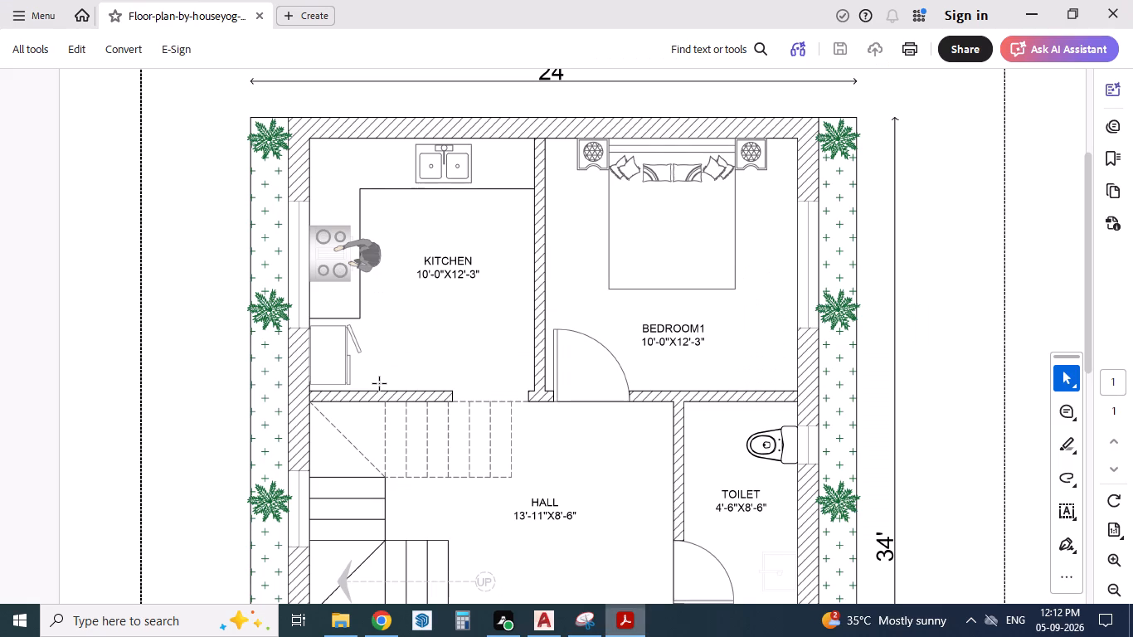
pyautogui.hotkey('alt', 'Tab')
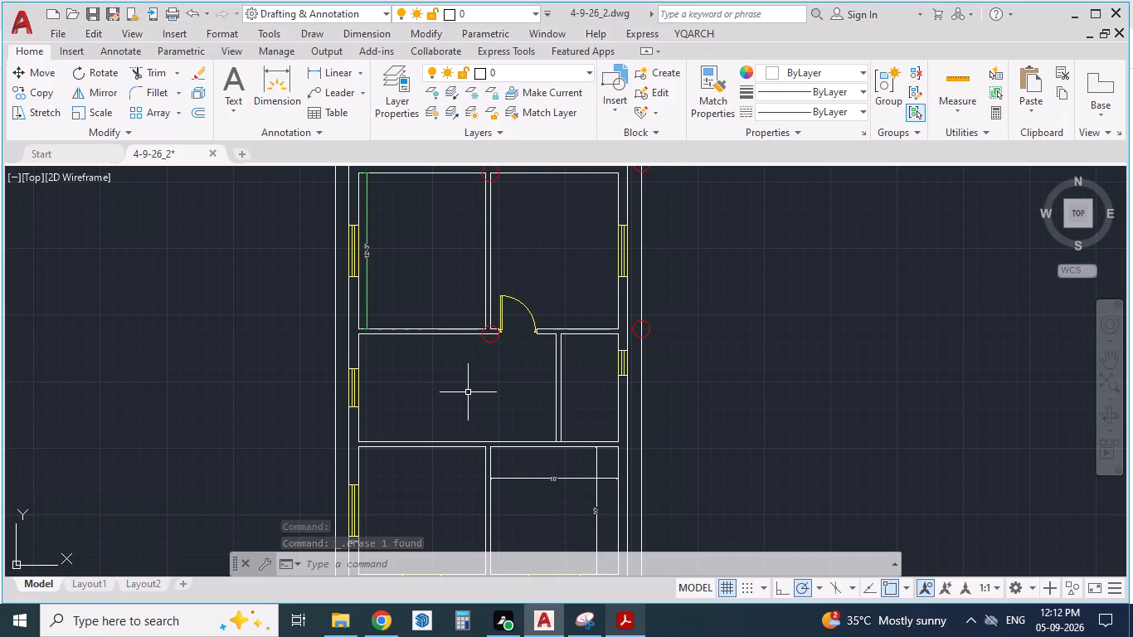
pyautogui.scroll(2, 419, 301)
pyautogui.click(687, 35)
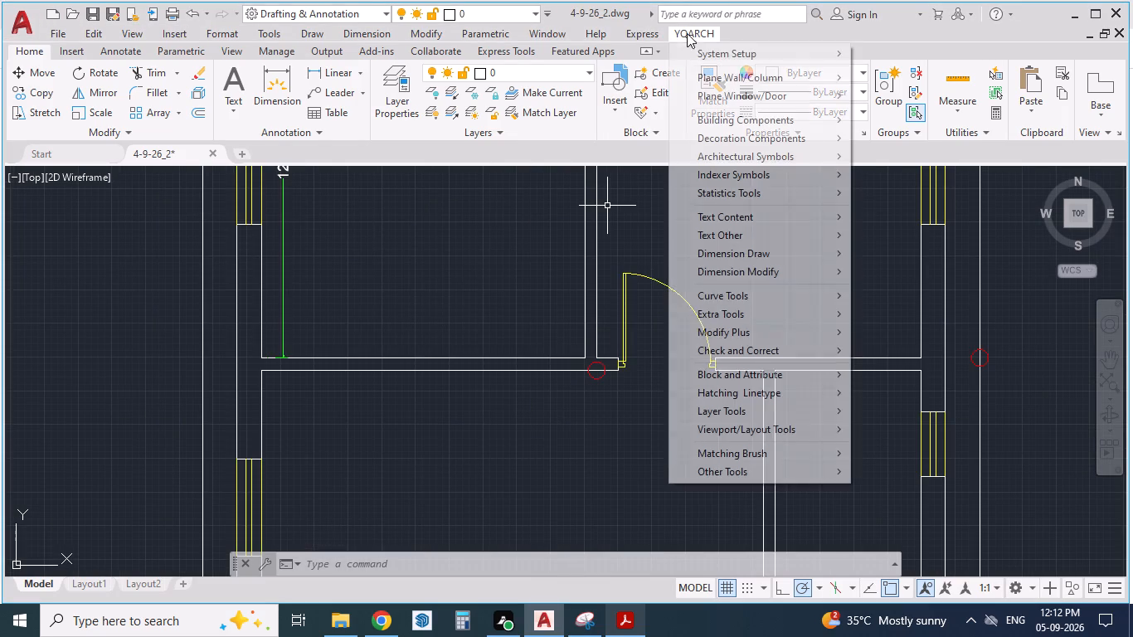
pyautogui.click(728, 92)
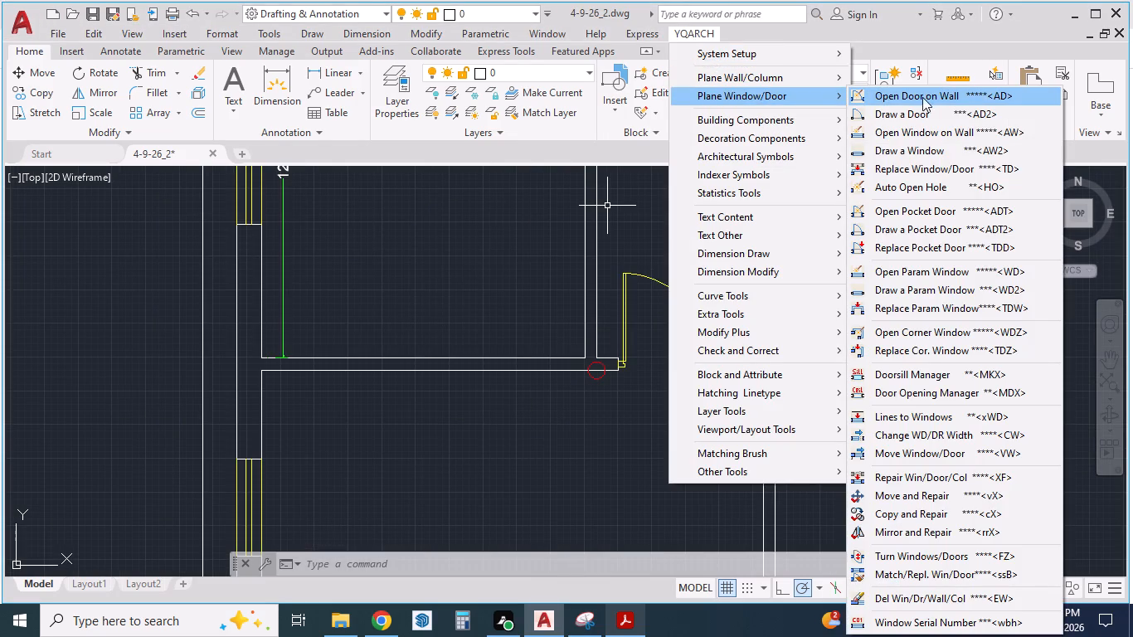
pyautogui.click(925, 95)
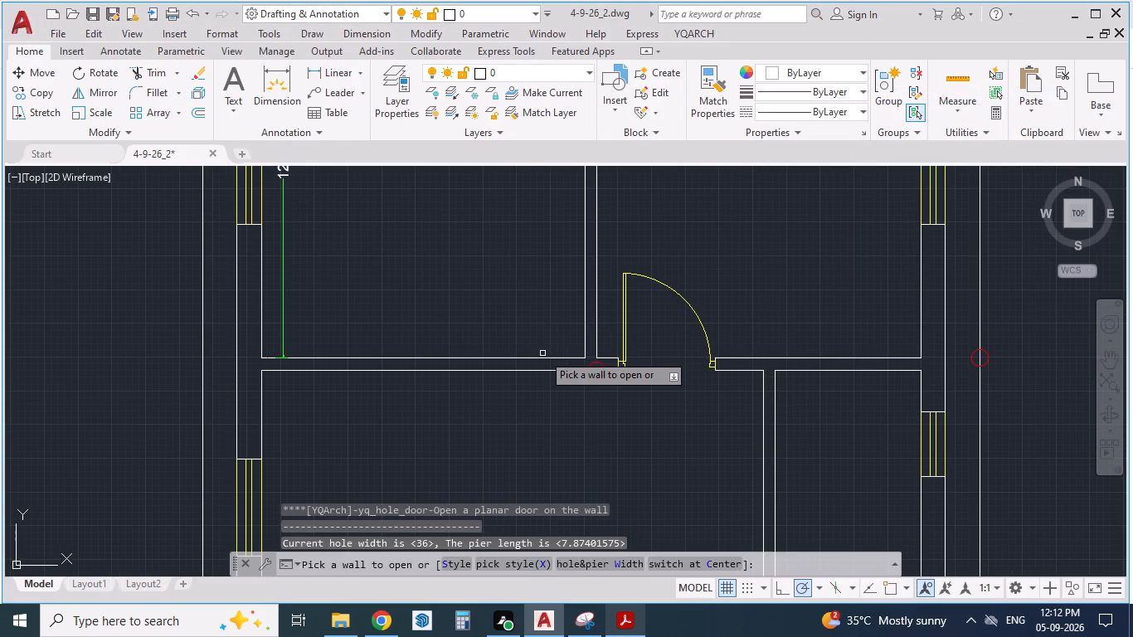
pyautogui.click(520, 357)
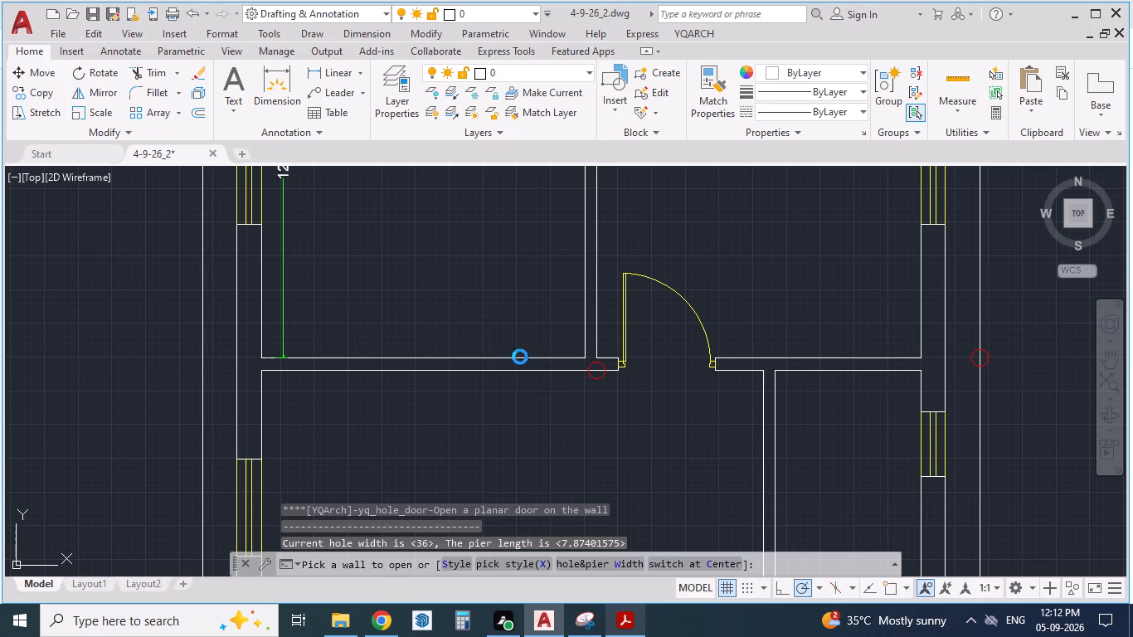
pyautogui.click(520, 317)
pyautogui.press('Escape')
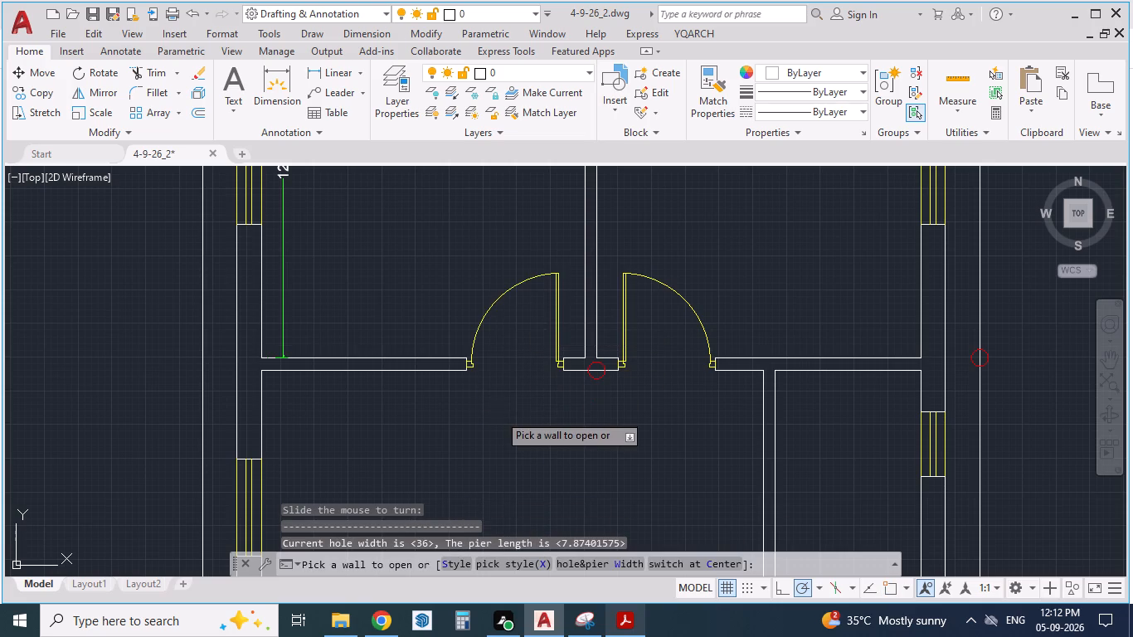
pyautogui.press('Escape')
pyautogui.click(494, 299)
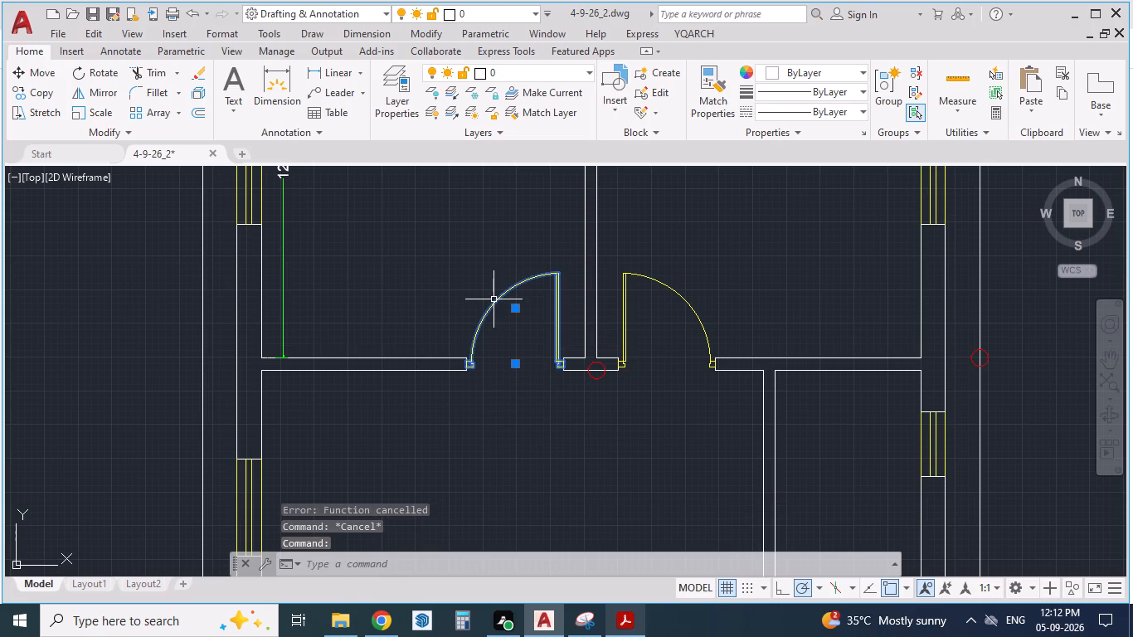
pyautogui.press('Delete')
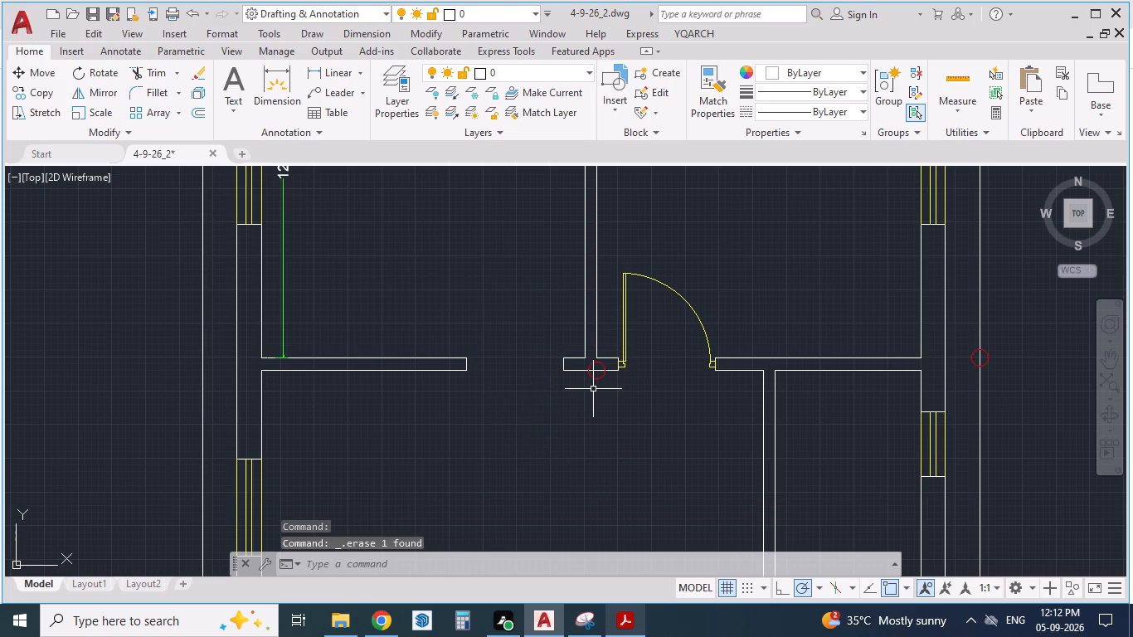
# Extend the hall-side line of the kitchen wall across the new kitchen opening.
pyautogui.hotkey('alt', 'Tab')
pyautogui.hotkey('alt', 'Tab')
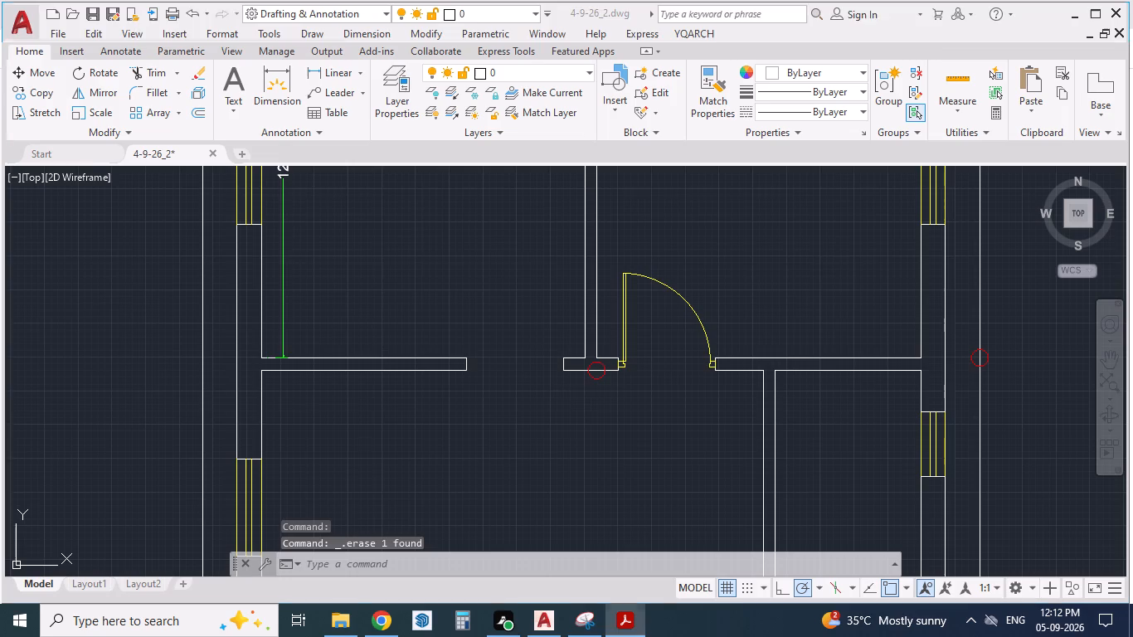
pyautogui.scroll(1, 541, 387)
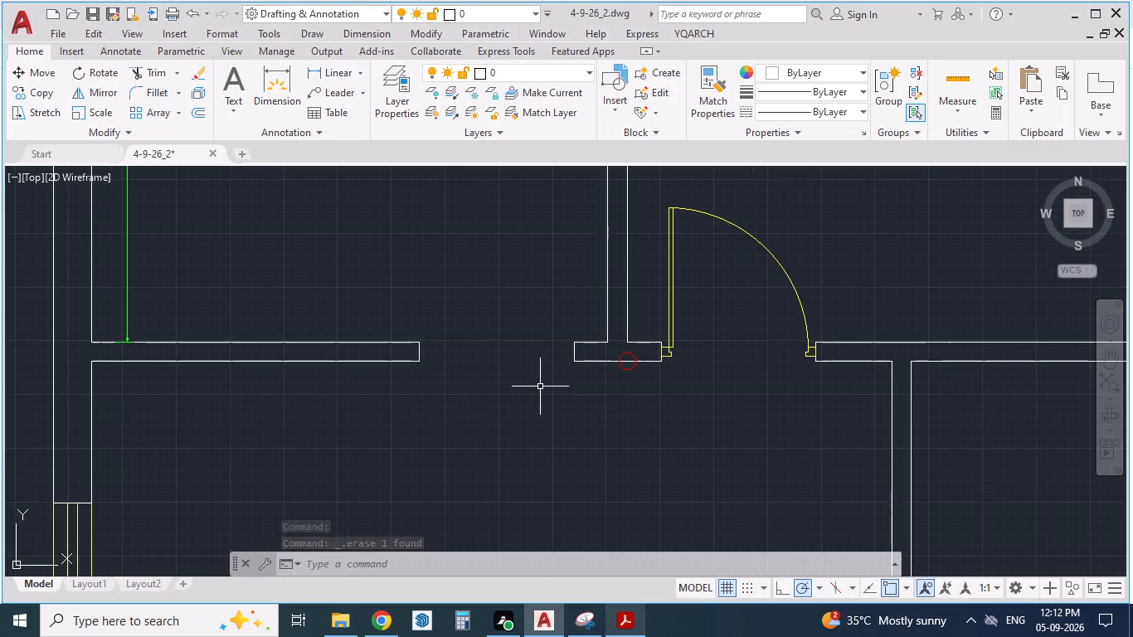
pyautogui.write('EX')
pyautogui.press('Return')
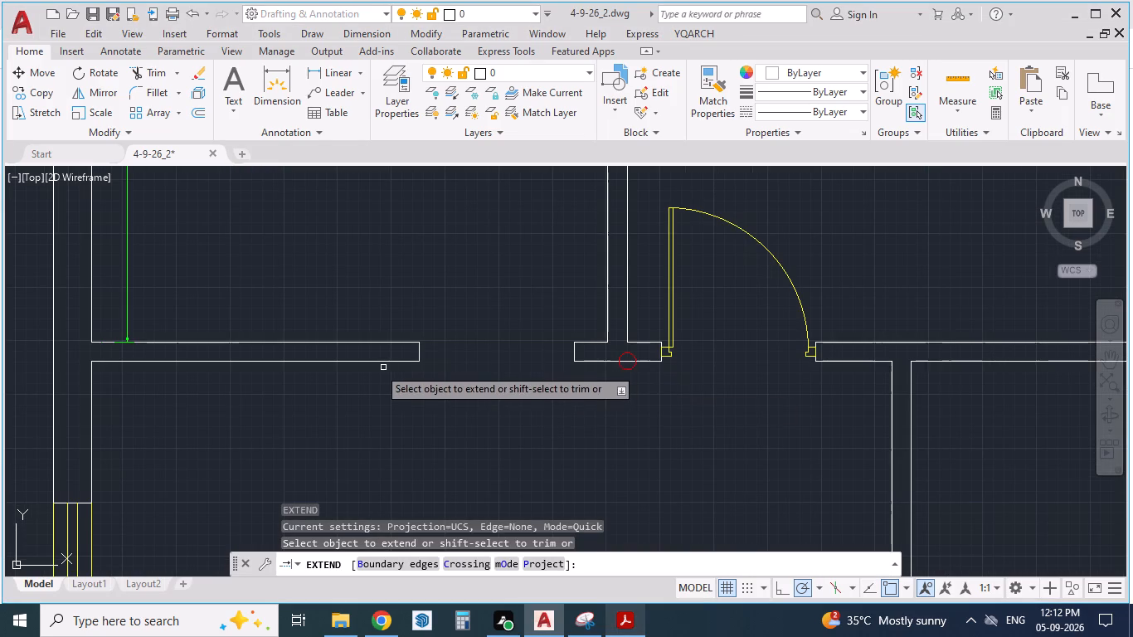
pyautogui.click(371, 361)
pyautogui.scroll(-1, 529, 381)
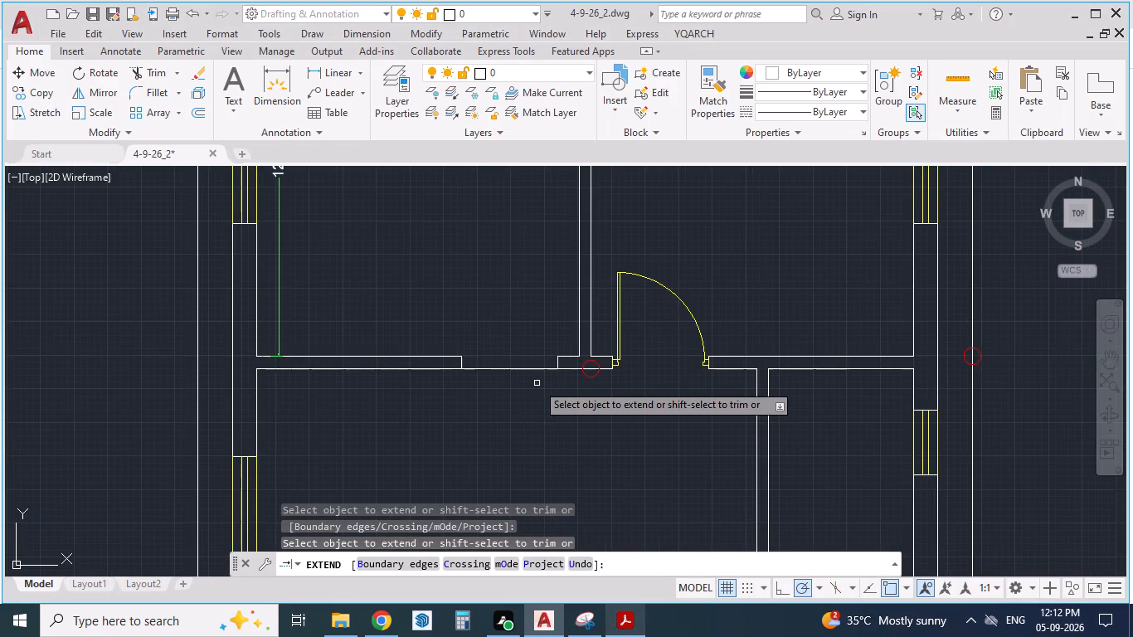
pyautogui.press('Escape')
pyautogui.press('Escape')
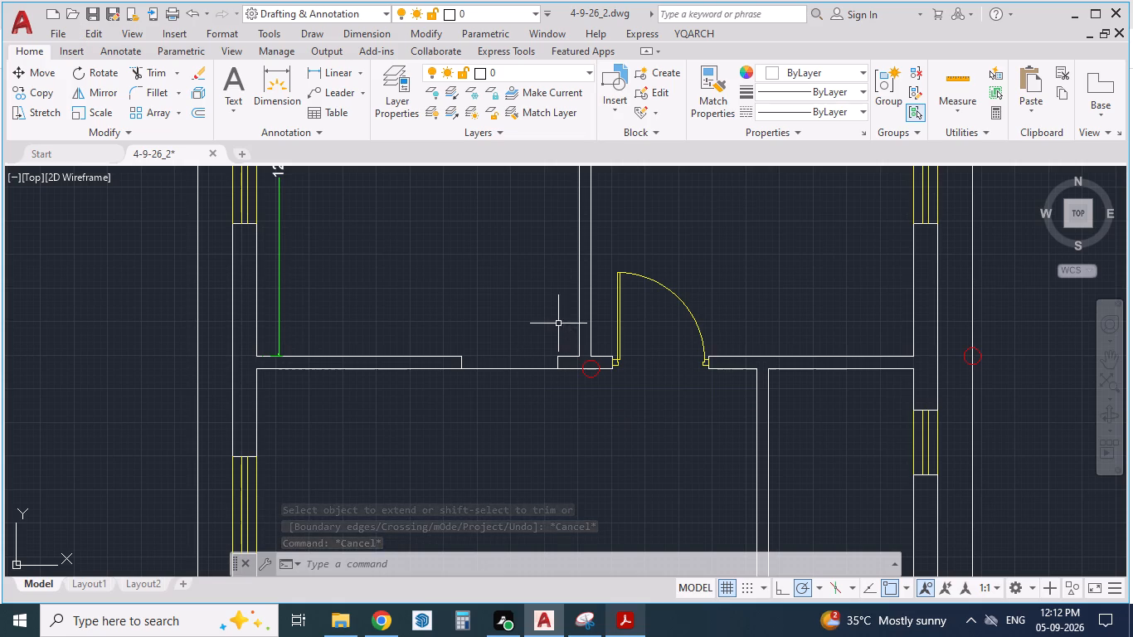
# Insert a 36-wide door in the wall between the hall and Bedroom2, beside the drawing room partition and swinging into Bedroom2.
pyautogui.scroll(-1, 373, 297)
pyautogui.scroll(1, 412, 430)
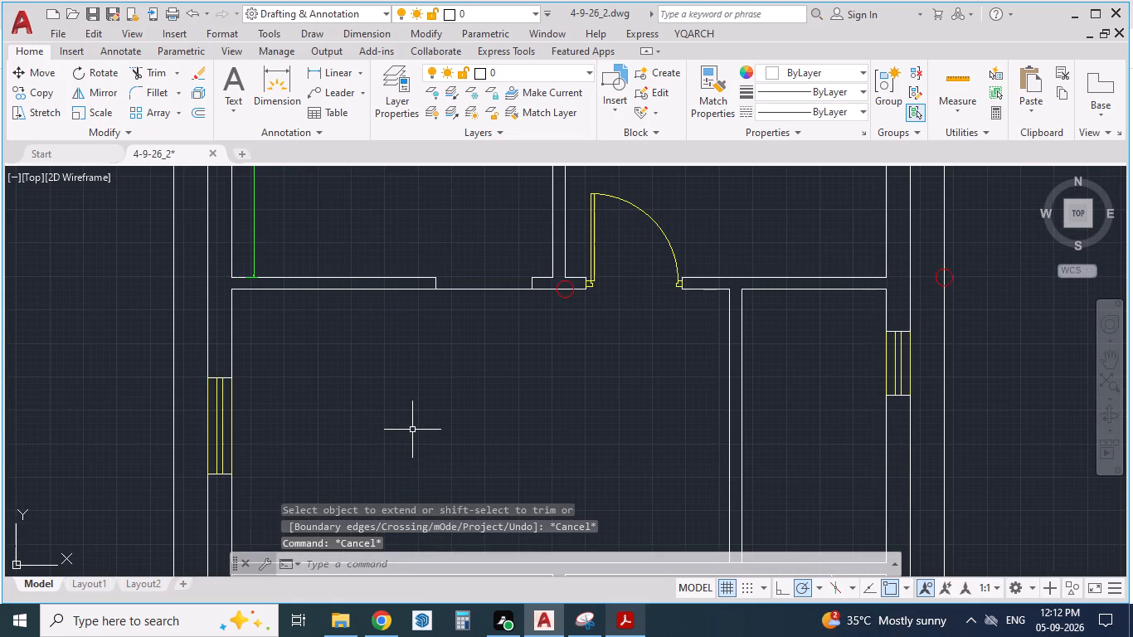
pyautogui.press('Tab')
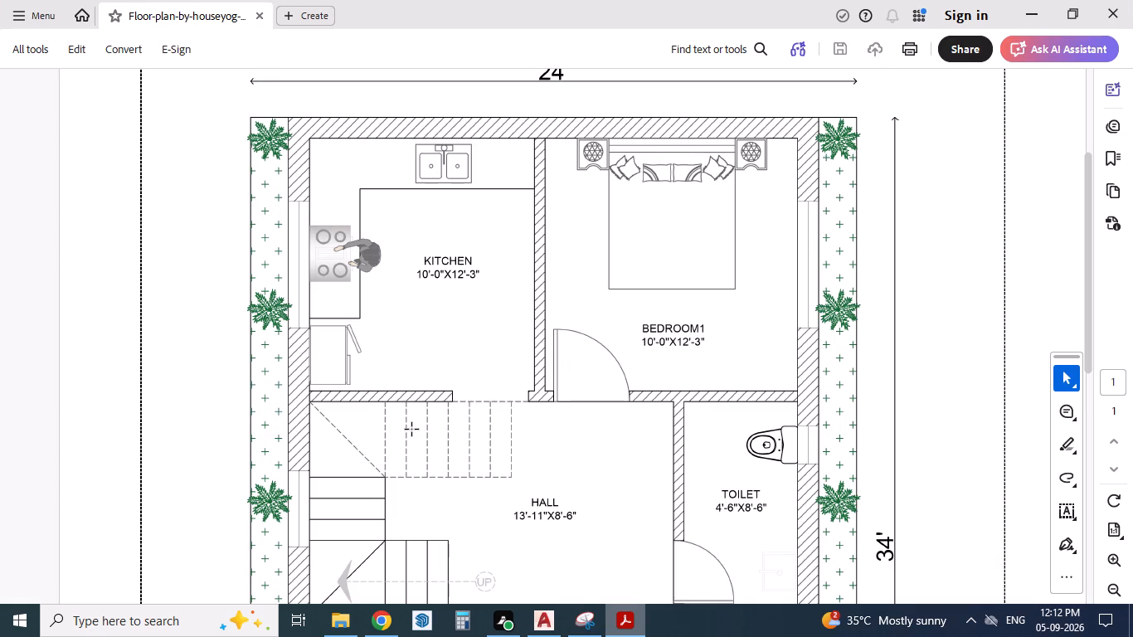
pyautogui.scroll(-1, 416, 336)
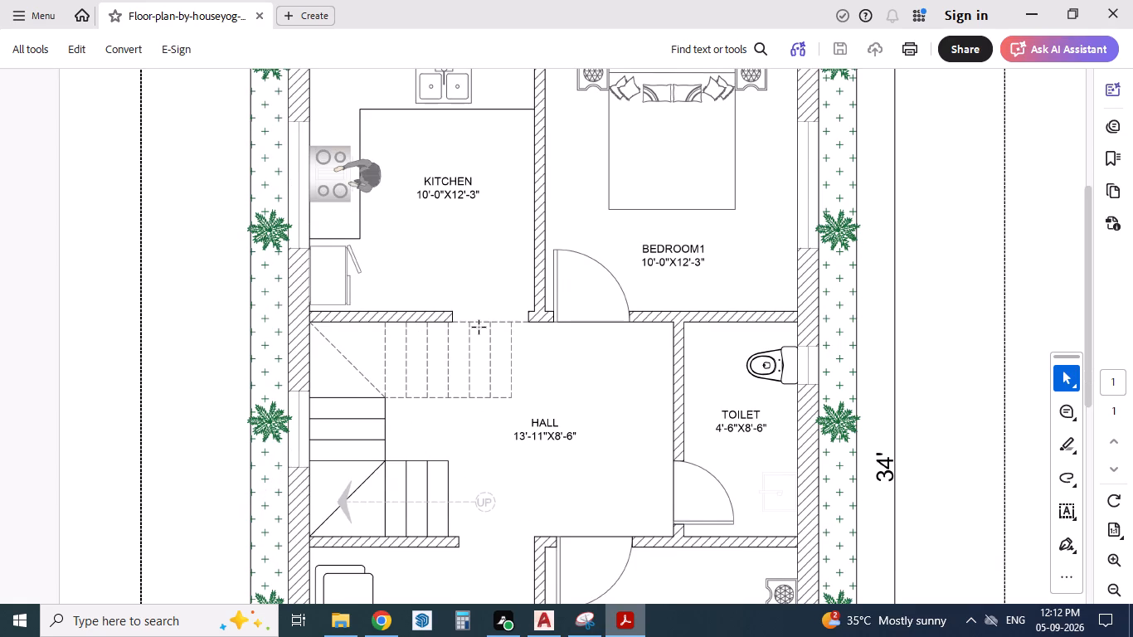
pyautogui.scroll(-1, 479, 328)
pyautogui.hotkey('alt', 'Tab')
pyautogui.scroll(-2, 488, 312)
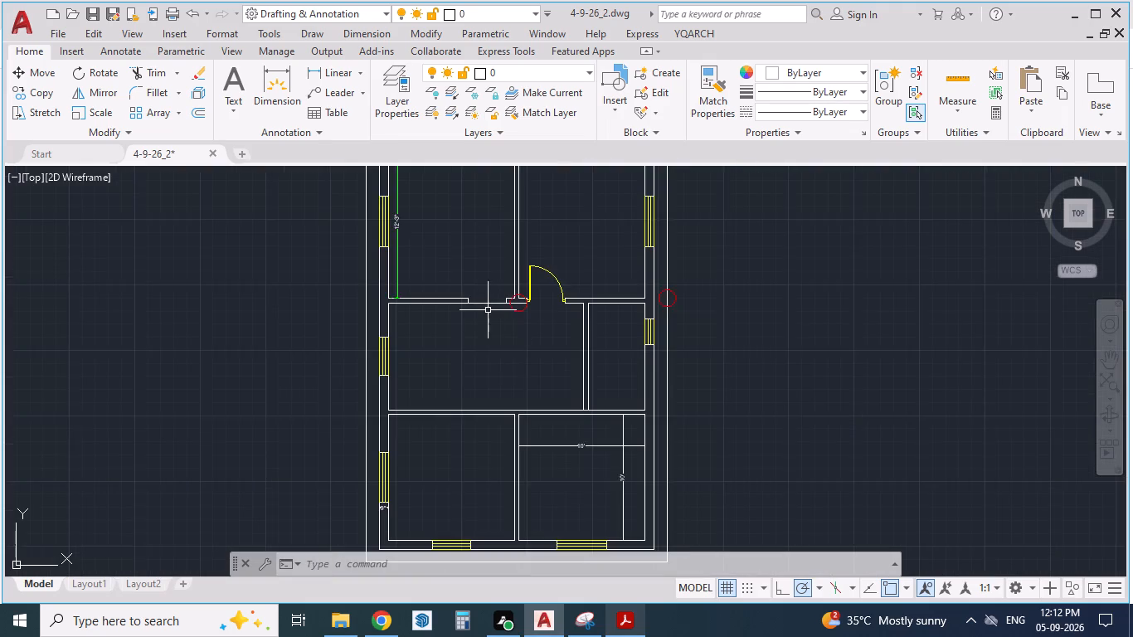
pyautogui.scroll(2, 521, 416)
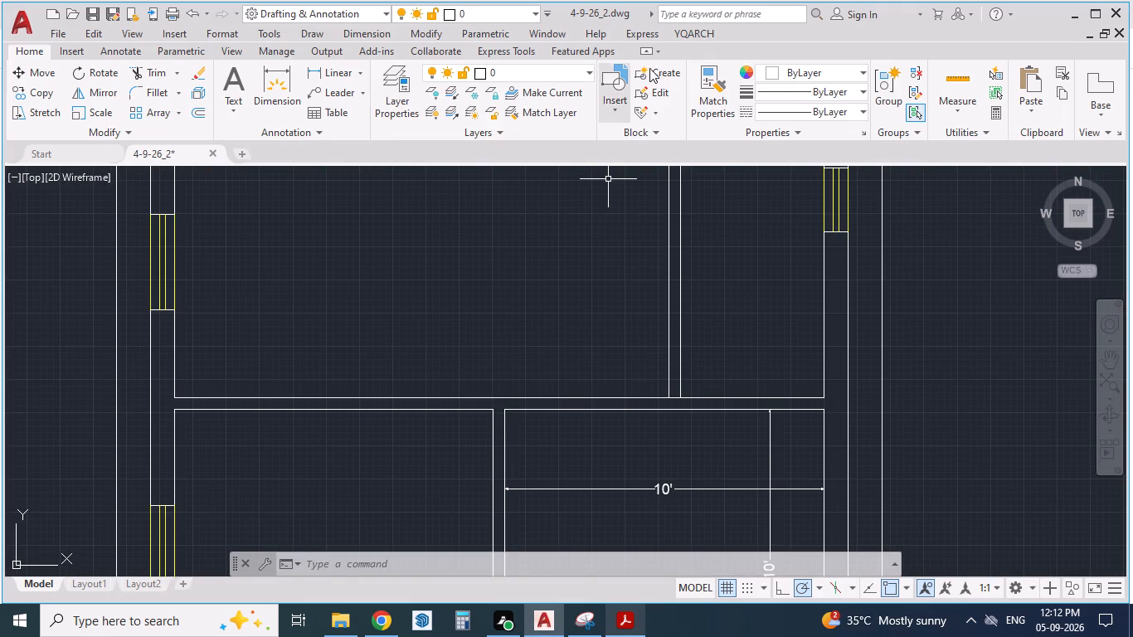
pyautogui.click(695, 32)
pyautogui.click(735, 97)
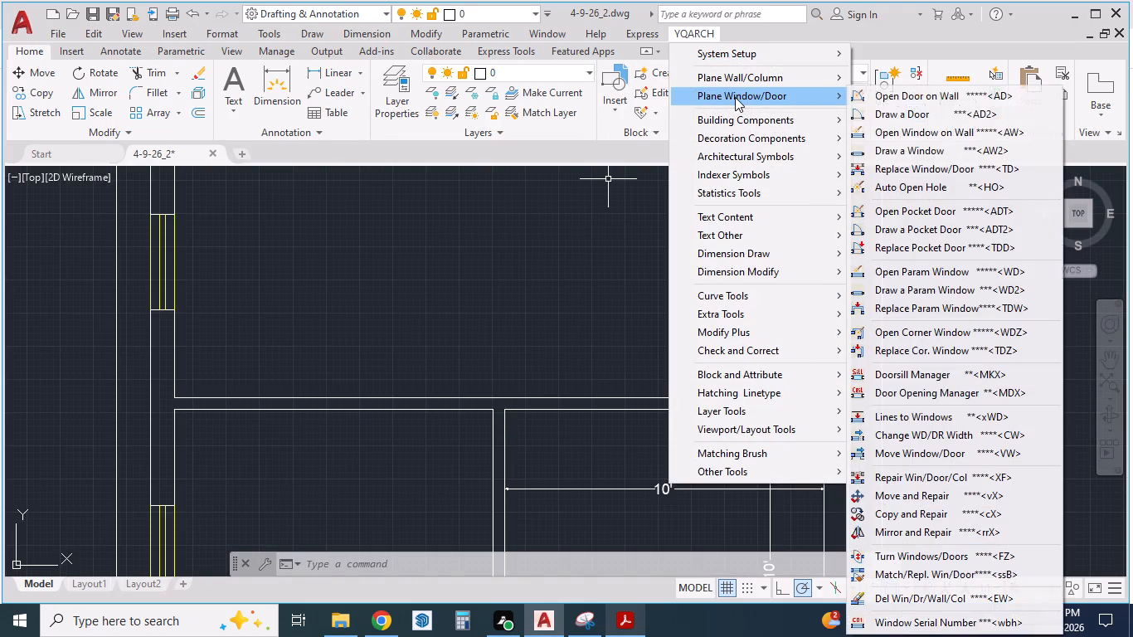
pyautogui.click(943, 97)
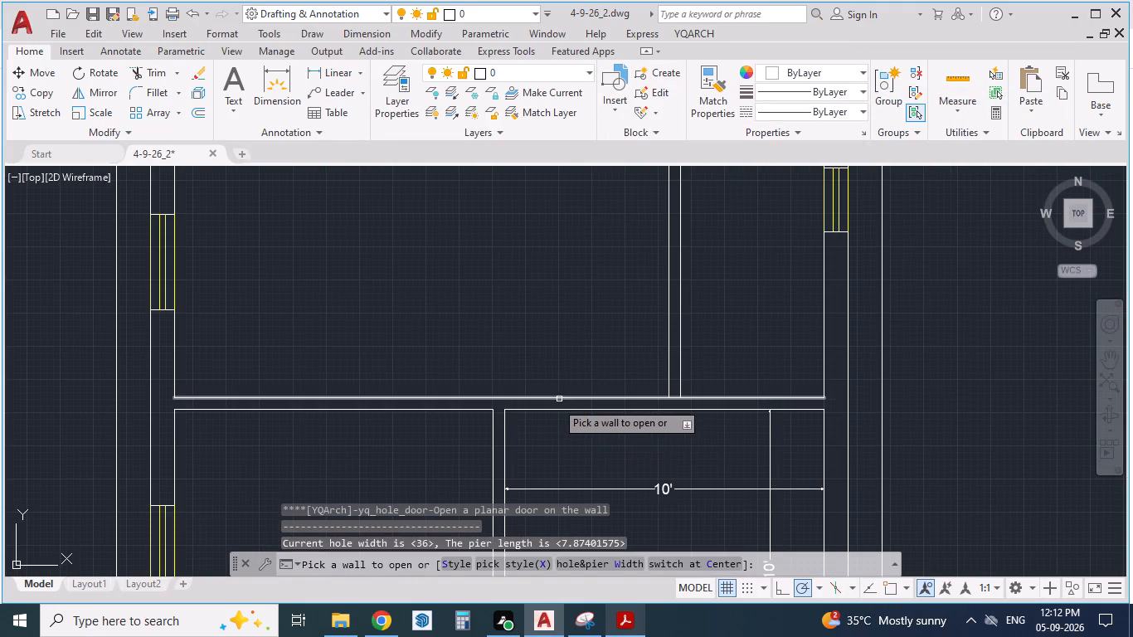
pyautogui.click(548, 411)
pyautogui.click(549, 430)
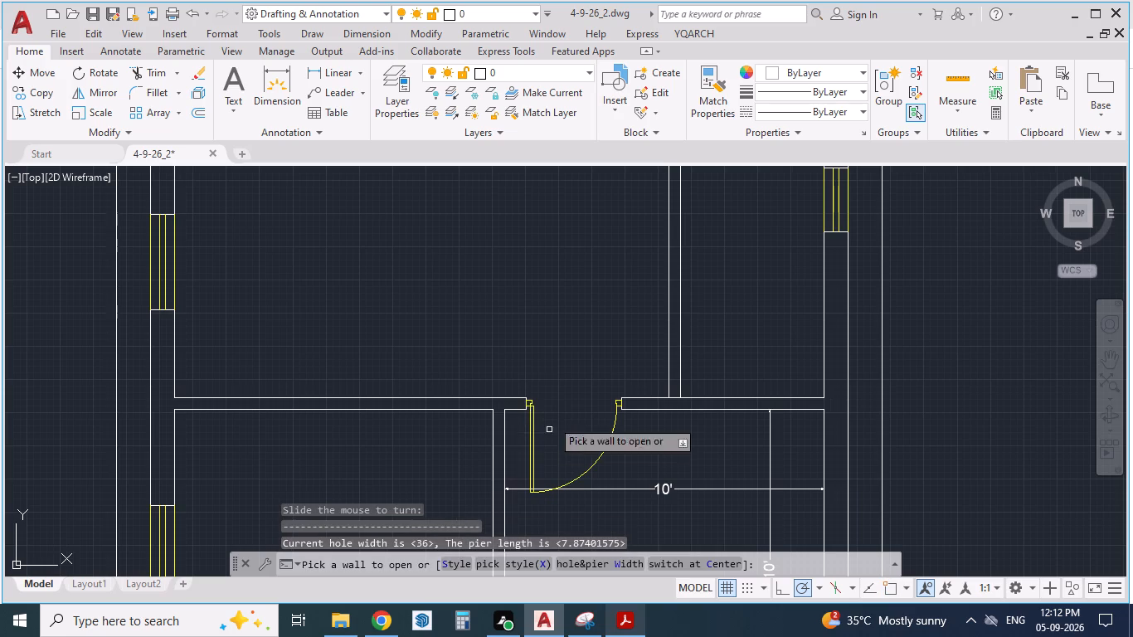
# Compare the toilet, hall and Bedroom2 doors and the drawing room gate in the reference PDF with the AutoCAD plan.
pyautogui.scroll(-2, 580, 338)
pyautogui.hotkey('alt', 'Tab')
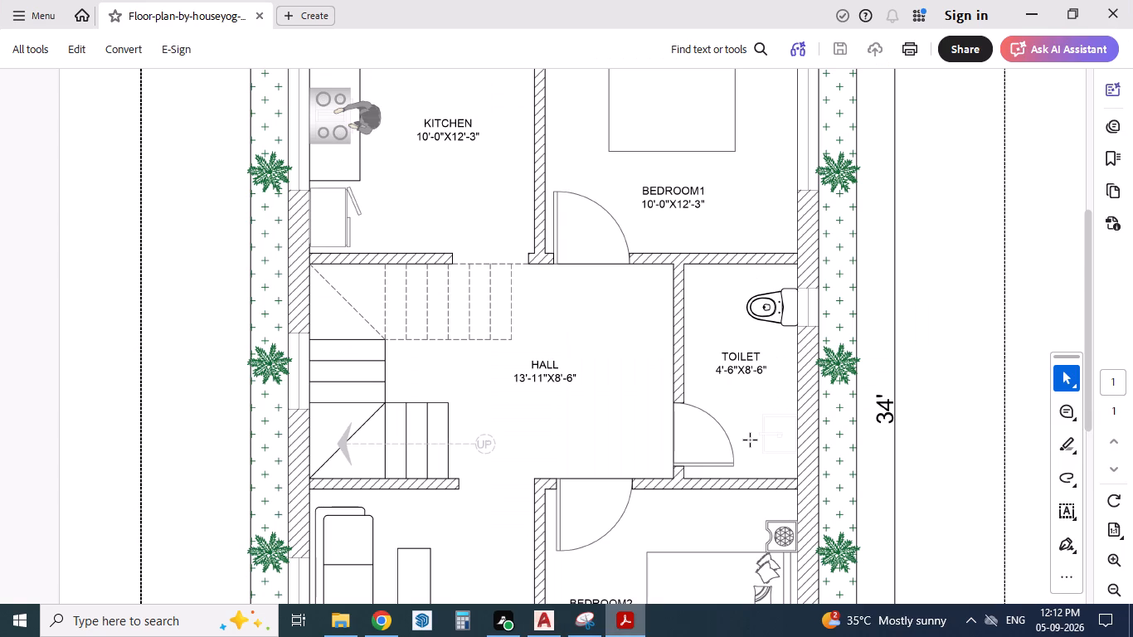
pyautogui.hotkey('alt', 'Tab')
pyautogui.scroll(1, 680, 320)
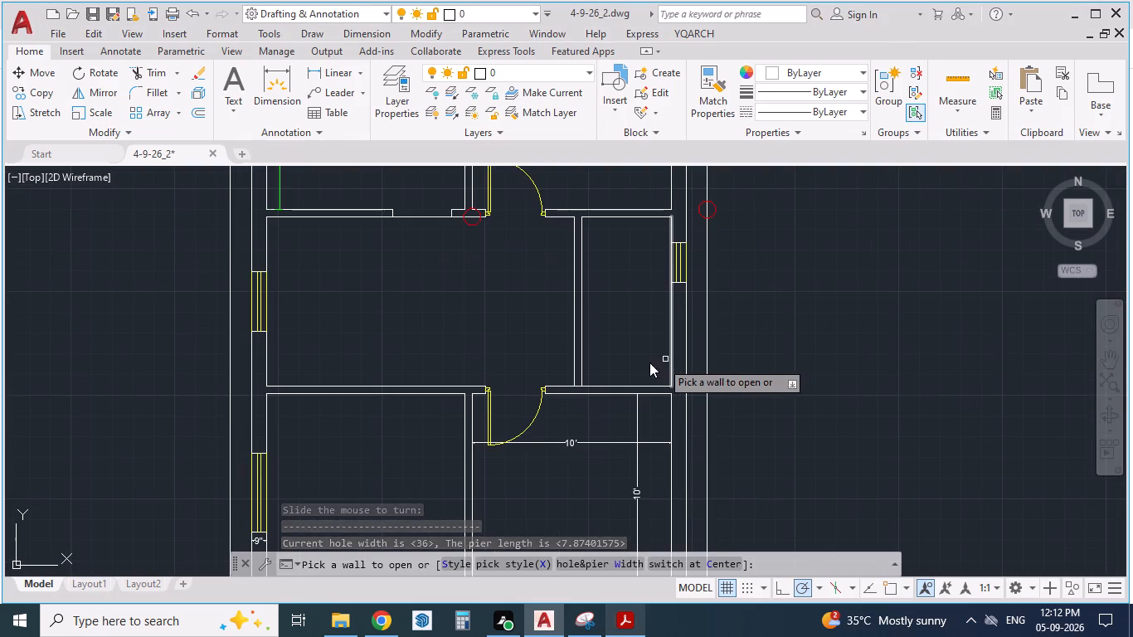
pyautogui.hotkey('alt', 'Tab')
pyautogui.scroll(-1, 700, 296)
pyautogui.hotkey('alt', 'Tab')
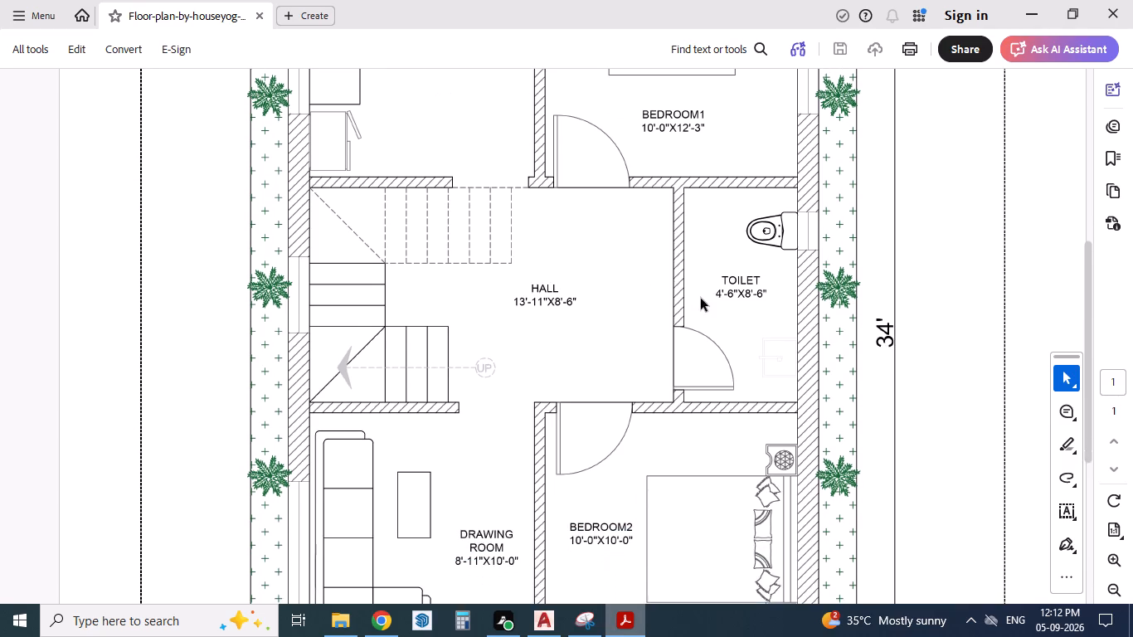
pyautogui.scroll(-1, 701, 299)
pyautogui.scroll(1, 655, 336)
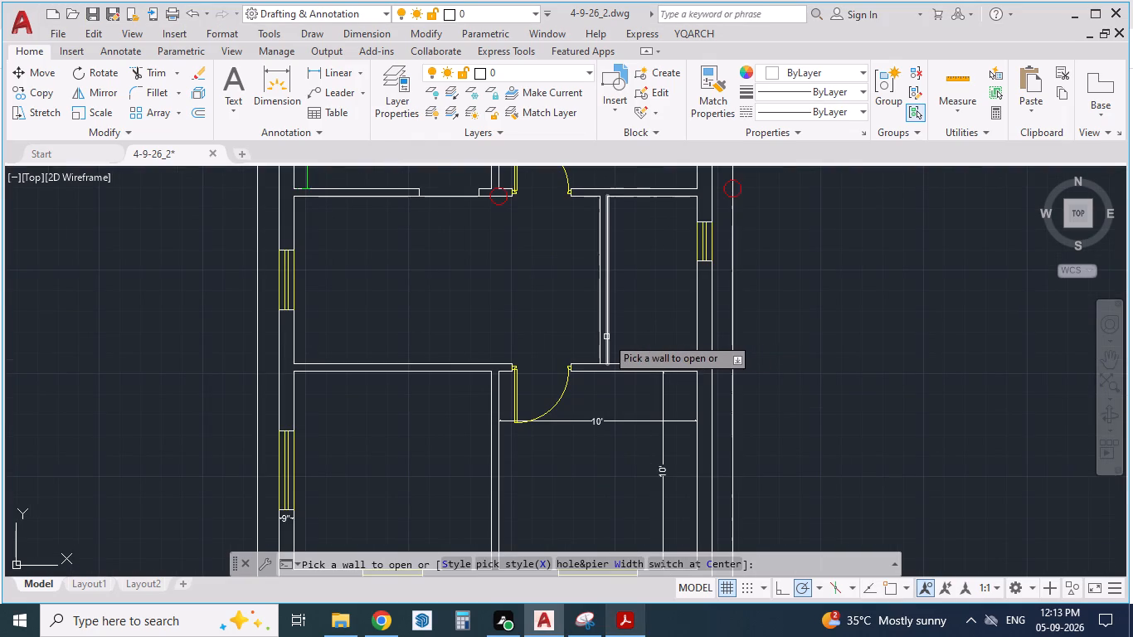
pyautogui.hotkey('alt', 'Tab')
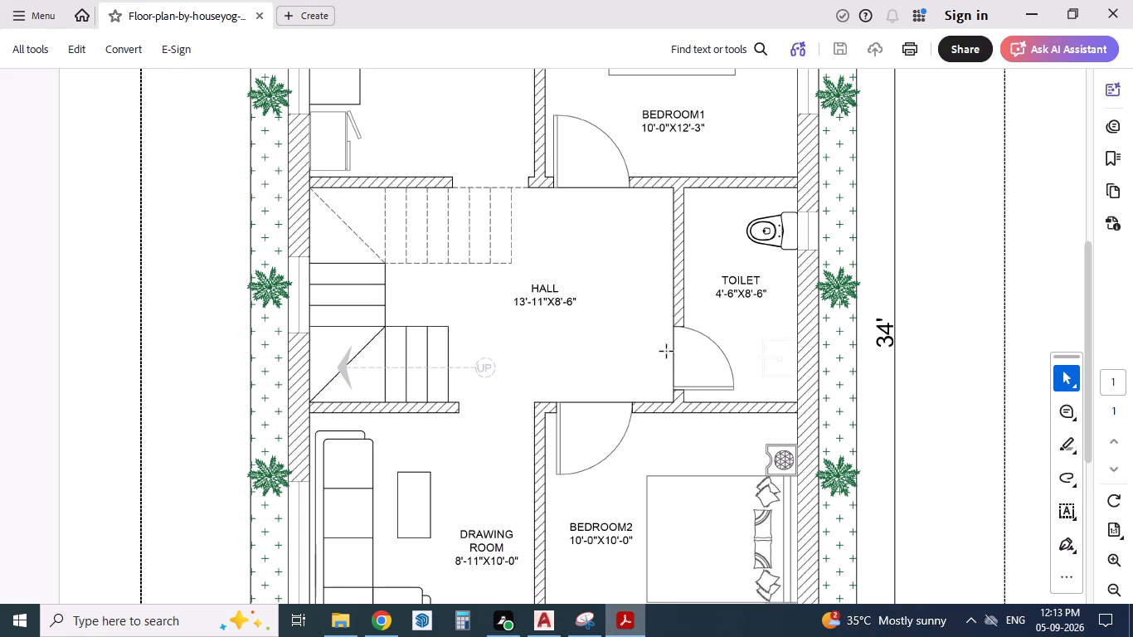
pyautogui.keyDown('ctrl'); pyautogui.scroll(-1, 698, 338); pyautogui.keyUp('ctrl')
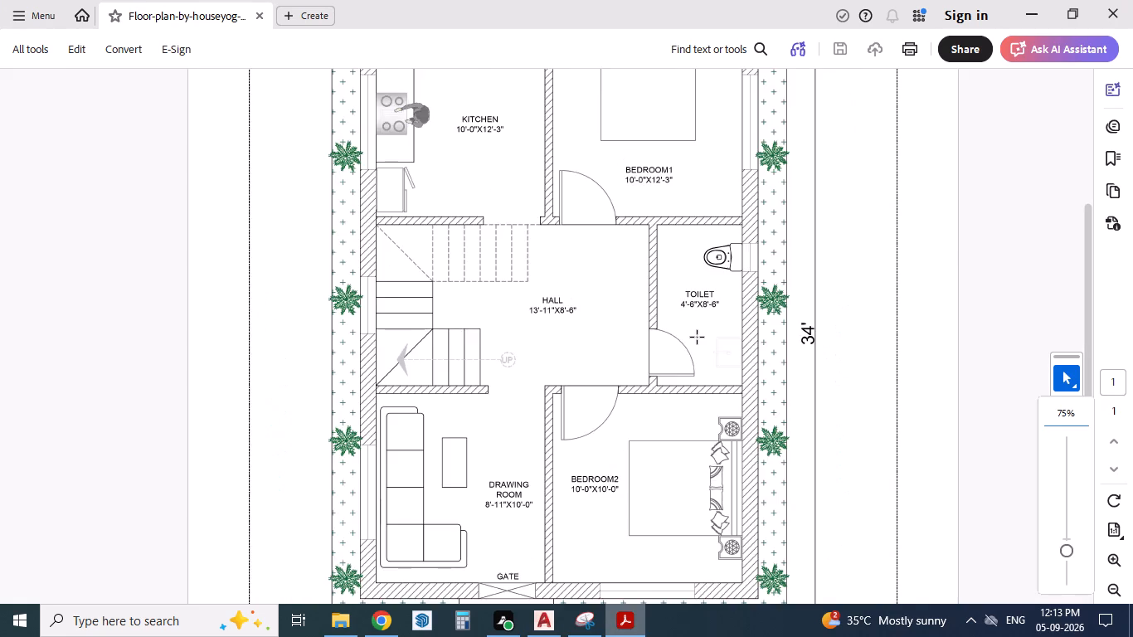
pyautogui.keyDown('ctrl'); pyautogui.scroll(-1, 698, 338); pyautogui.keyUp('ctrl')
pyautogui.scroll(-1, 698, 338)
pyautogui.hotkey('alt', 'Tab')
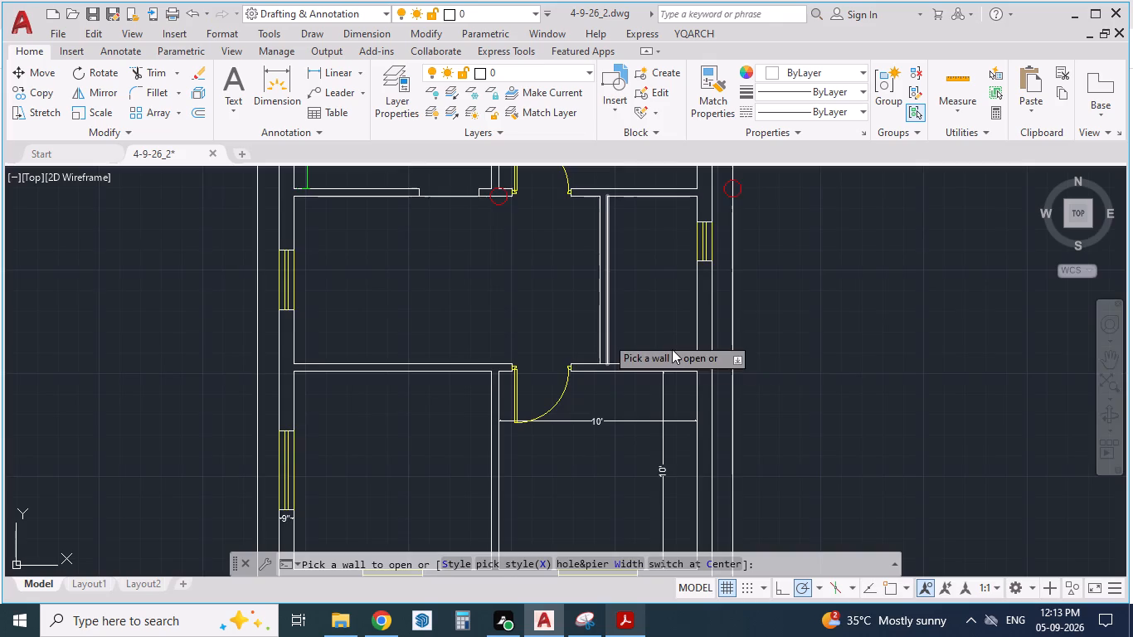
# Cut a 36-wide opening in the drawing room's front wall beside the Bedroom2 partition, inserting a door there and deleting its door symbol.
pyautogui.scroll(-2, 671, 347)
pyautogui.scroll(2, 624, 445)
pyautogui.scroll(1, 474, 415)
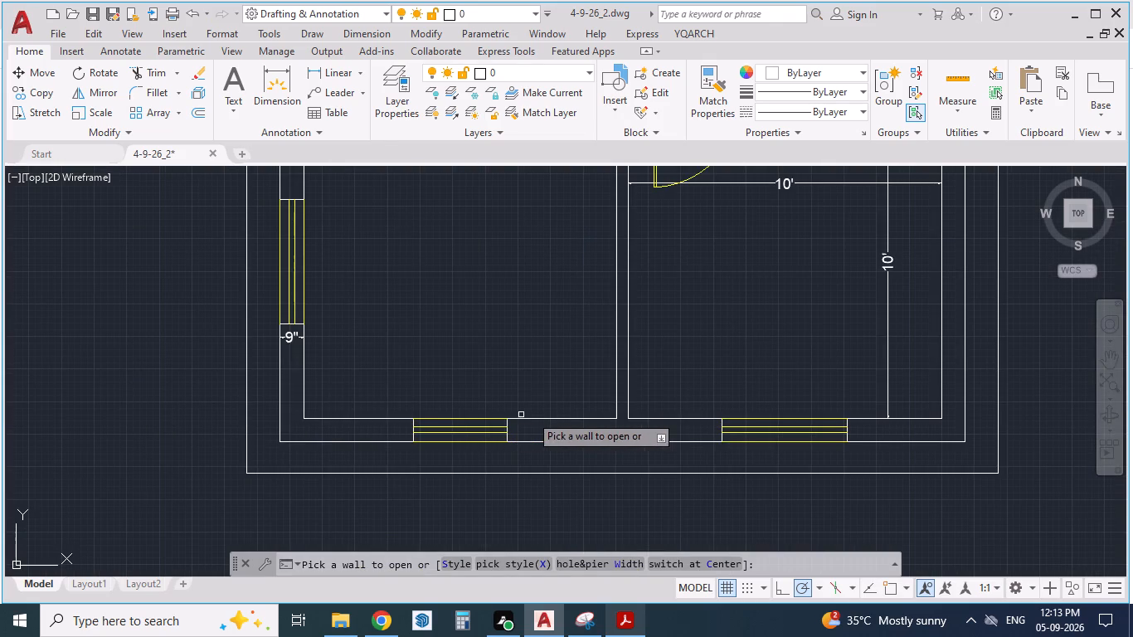
pyautogui.click(561, 417)
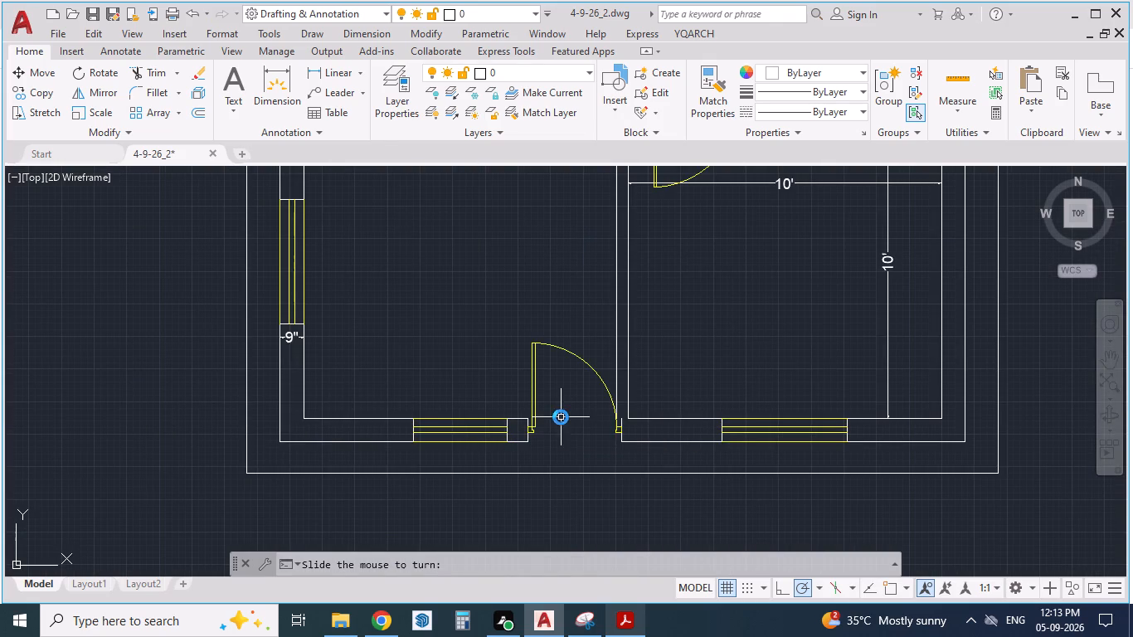
pyautogui.click(579, 299)
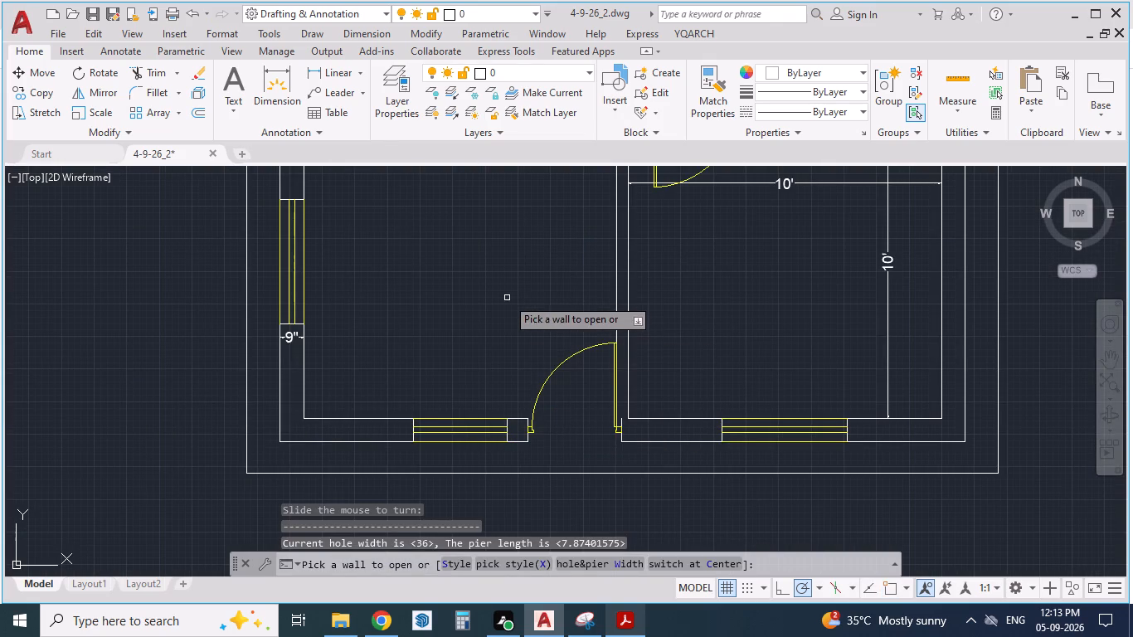
pyautogui.hotkey('alt', 'Tab')
pyautogui.hotkey('alt', 'Tab')
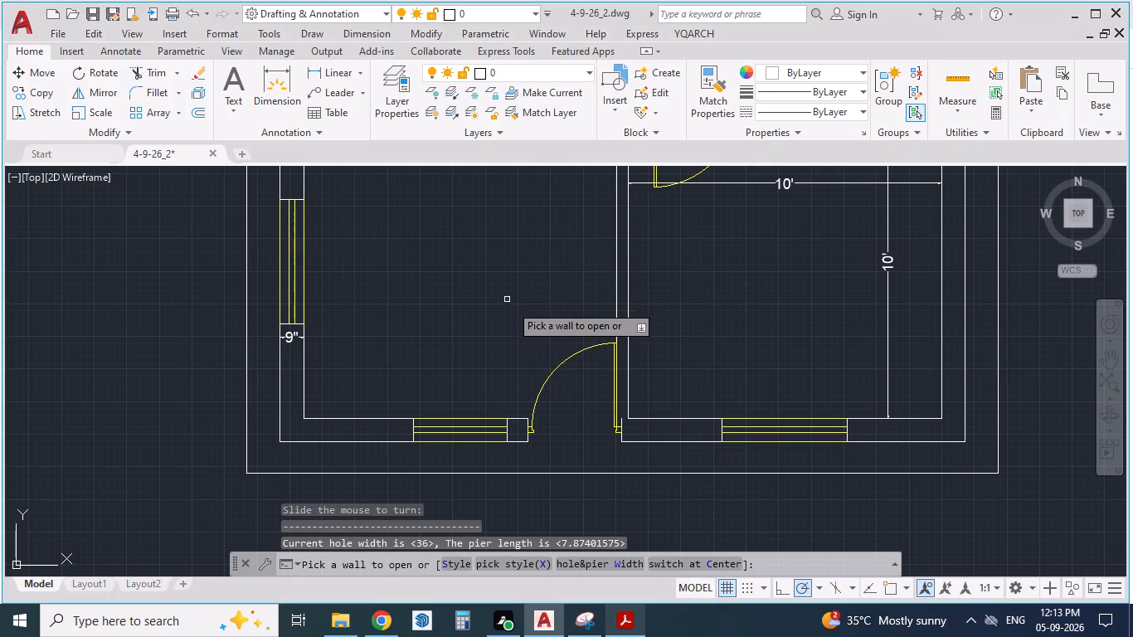
pyautogui.press('Escape')
pyautogui.click(559, 367)
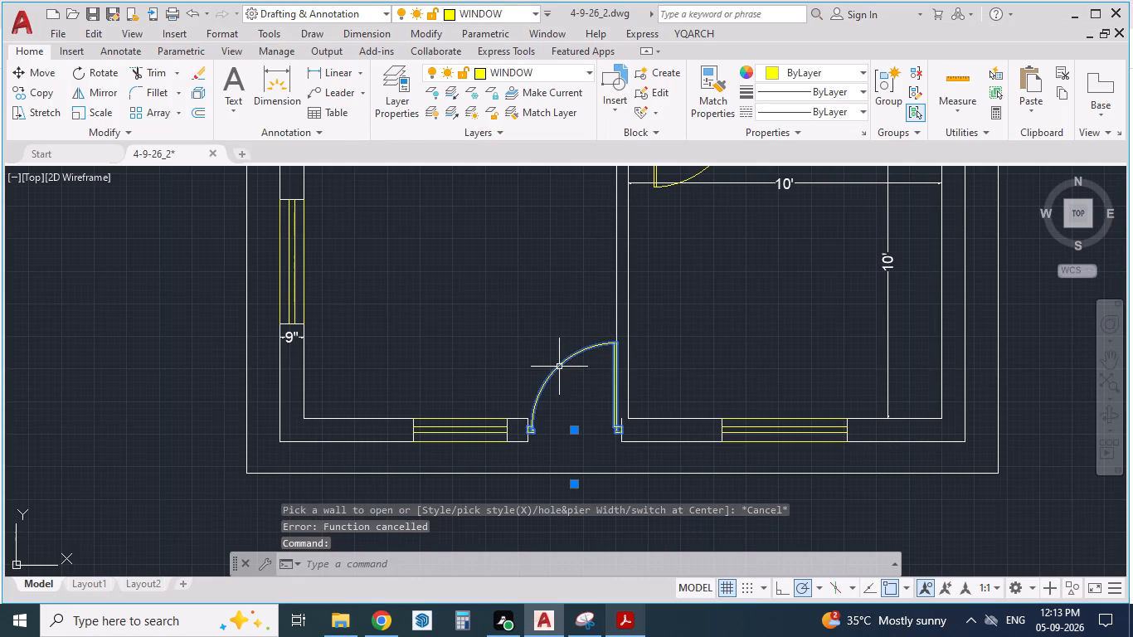
pyautogui.press('Delete')
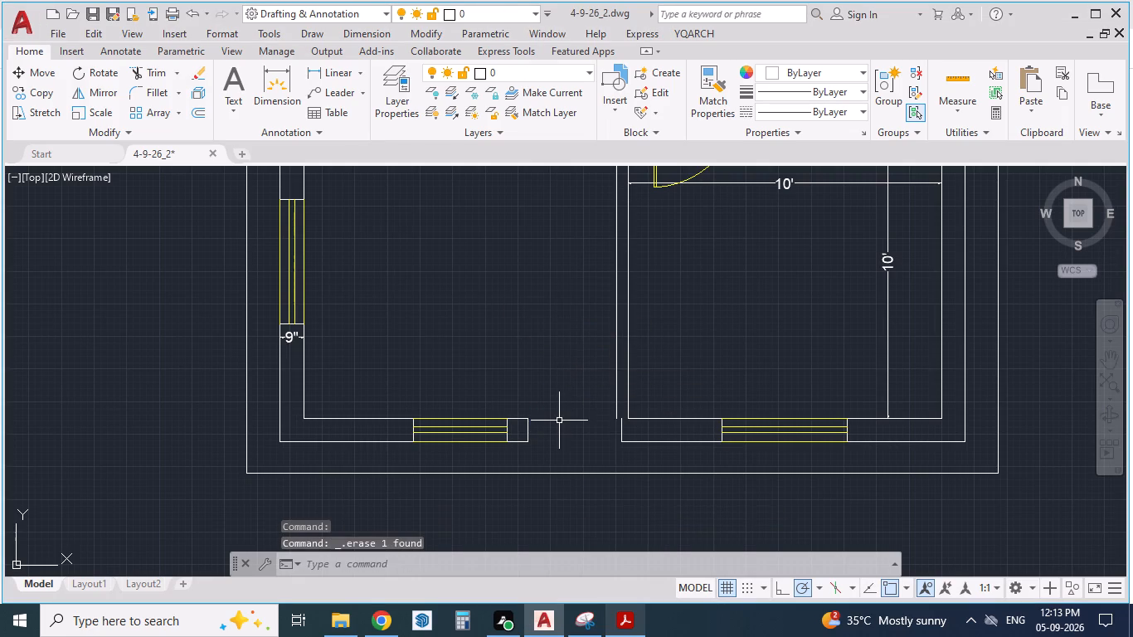
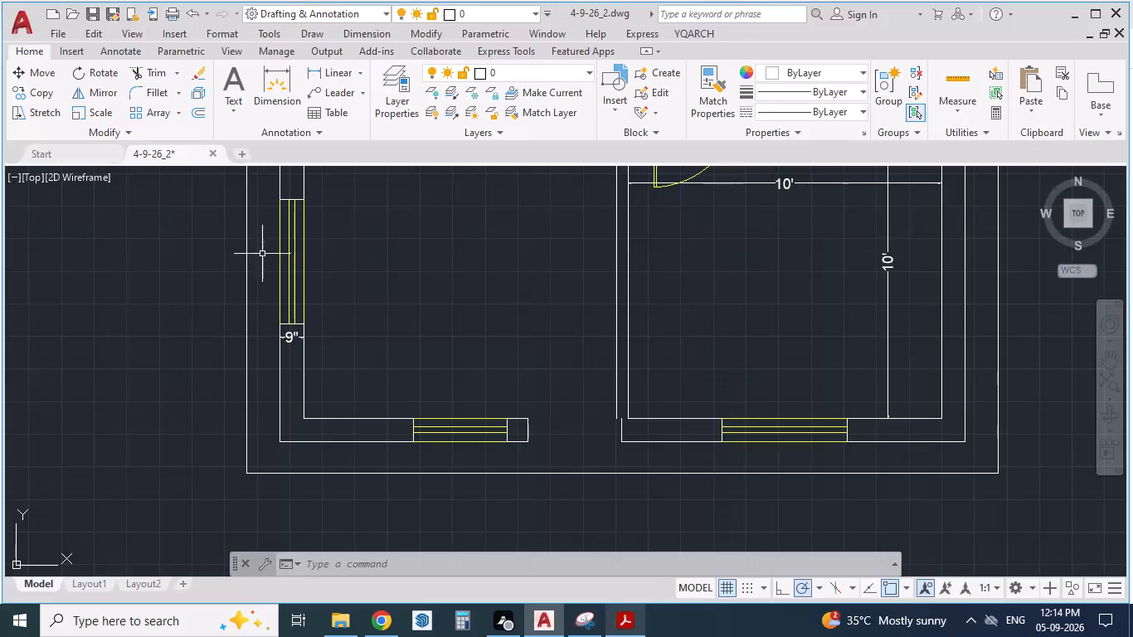
# Move the front opening's jamb line beside the Bedroom2 partition onto the partition's drawing room face.
pyautogui.scroll(1, 685, 458)
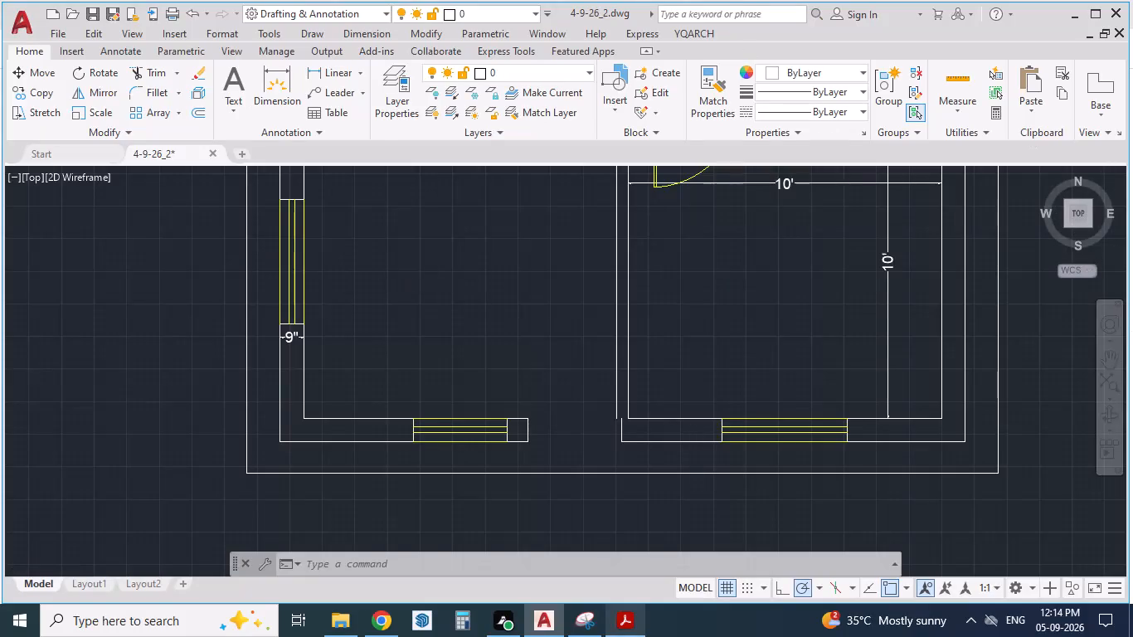
pyautogui.click(581, 416)
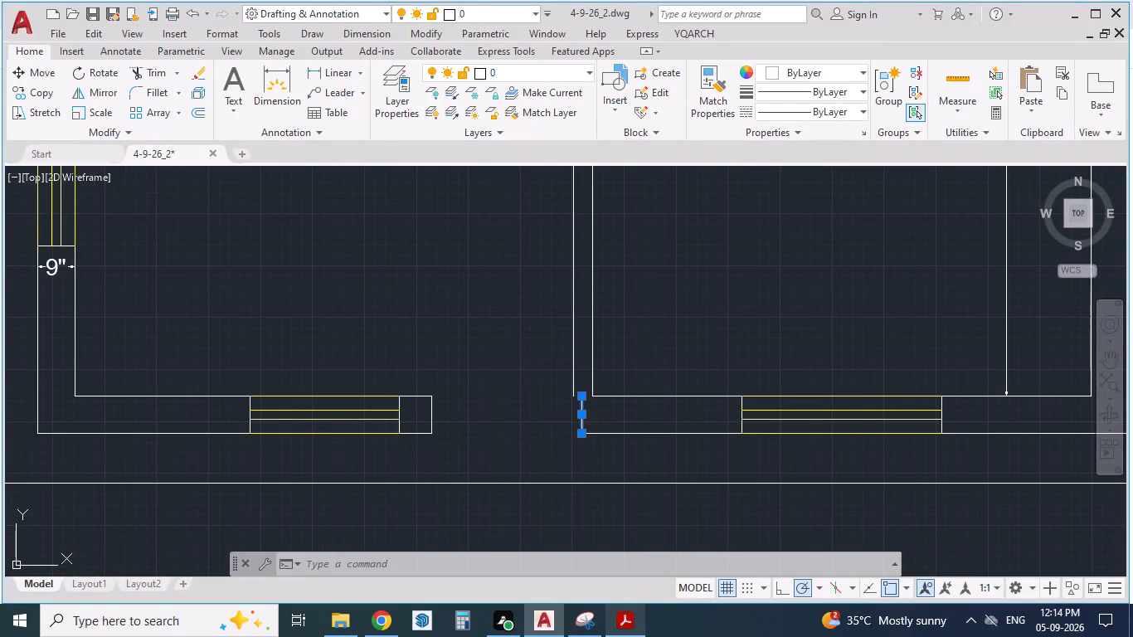
pyautogui.press('m')
pyautogui.press('Return')
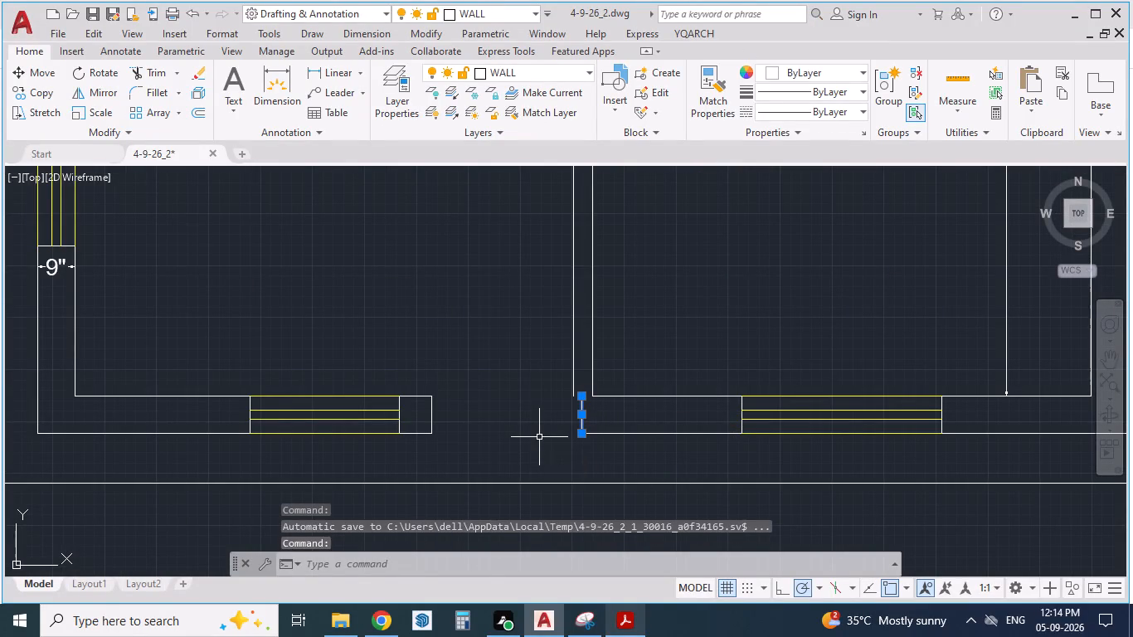
pyautogui.scroll(1, 574, 398)
pyautogui.moveTo(586, 397); pyautogui.dragTo(576, 397)
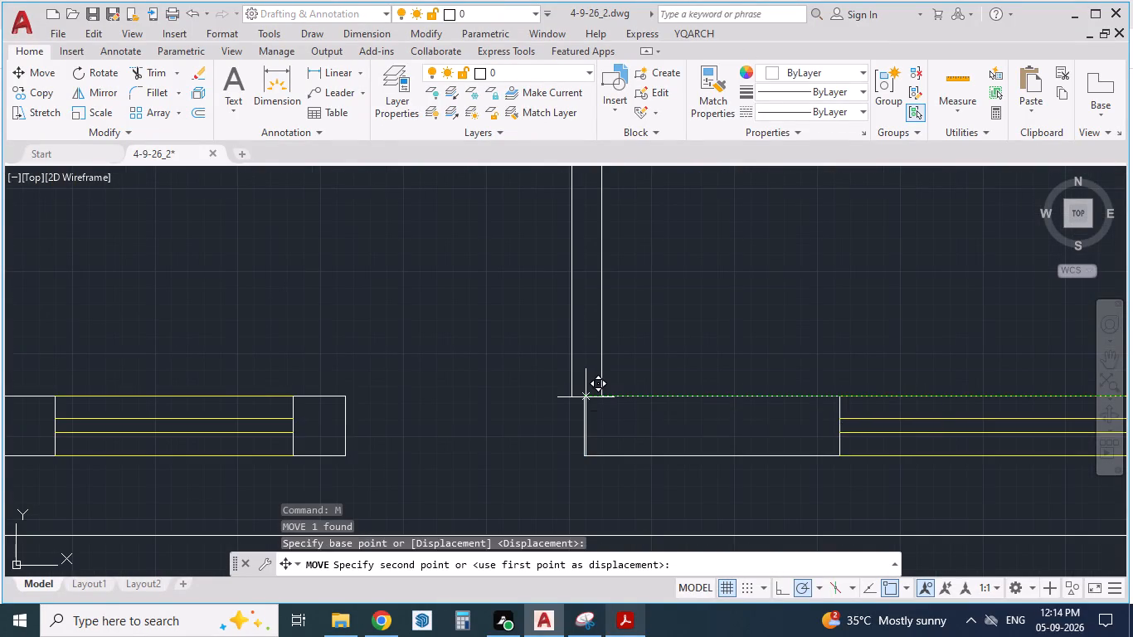
pyautogui.moveTo(576, 397); pyautogui.dragTo(574, 397)
pyautogui.click(574, 397)
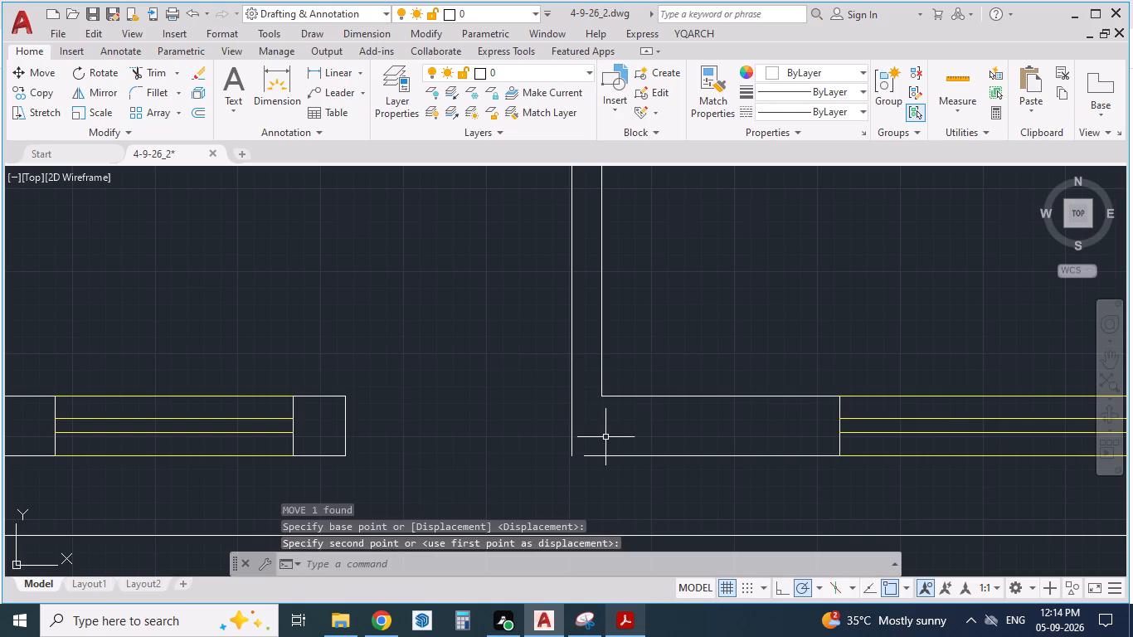
pyautogui.press('Escape')
pyautogui.press('Escape')
# Extend the outer front wall line below Bedroom2 to the partition's drawing room face, and save the drawing.
pyautogui.write('EX')
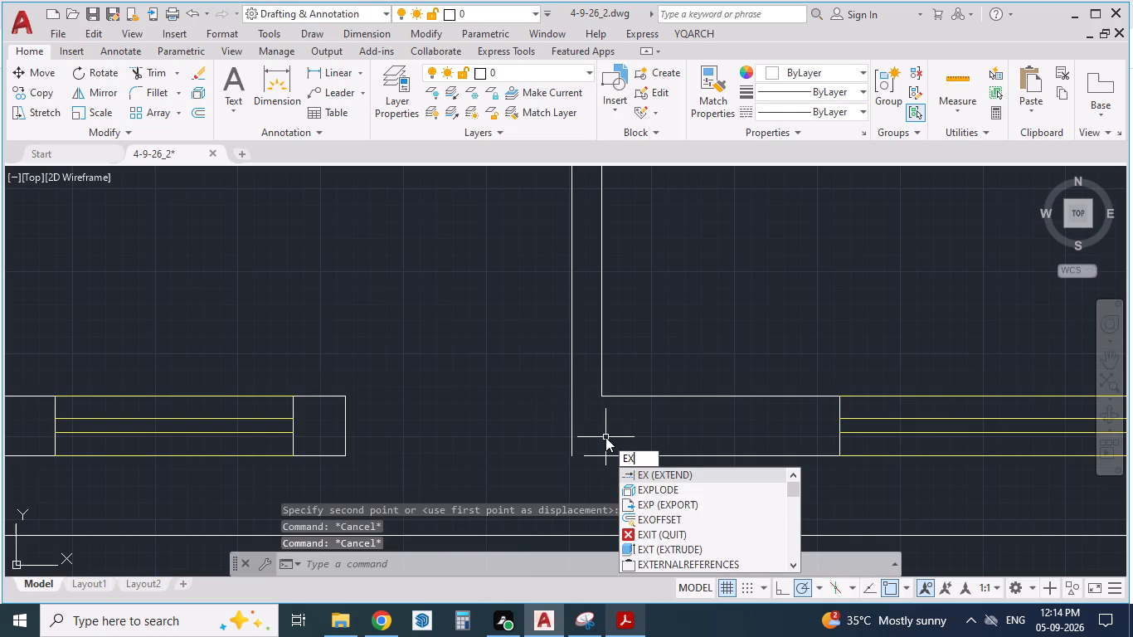
pyautogui.press('Return')
pyautogui.click(618, 456)
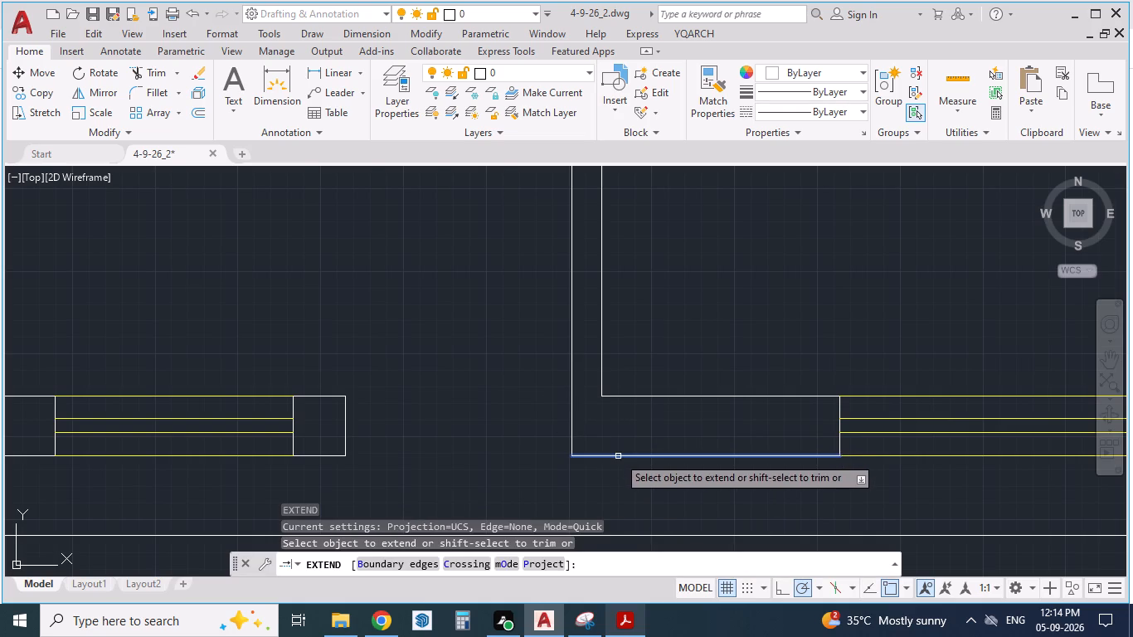
pyautogui.scroll(-2, 576, 388)
pyautogui.press('Escape')
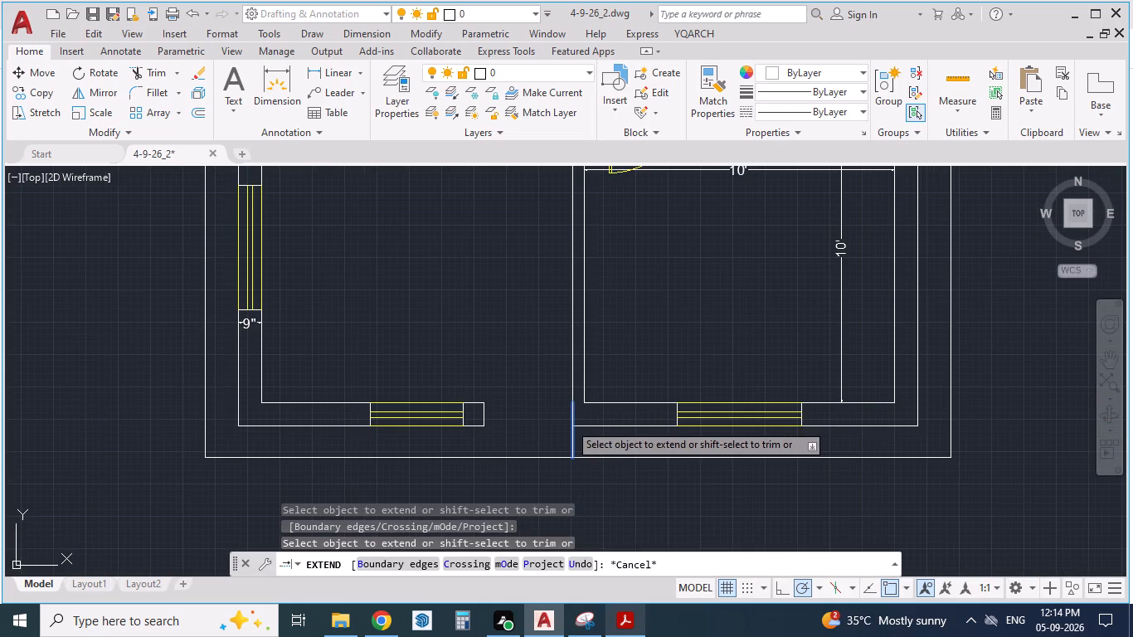
pyautogui.press('Escape')
pyautogui.hotkey('ctrl', 's')
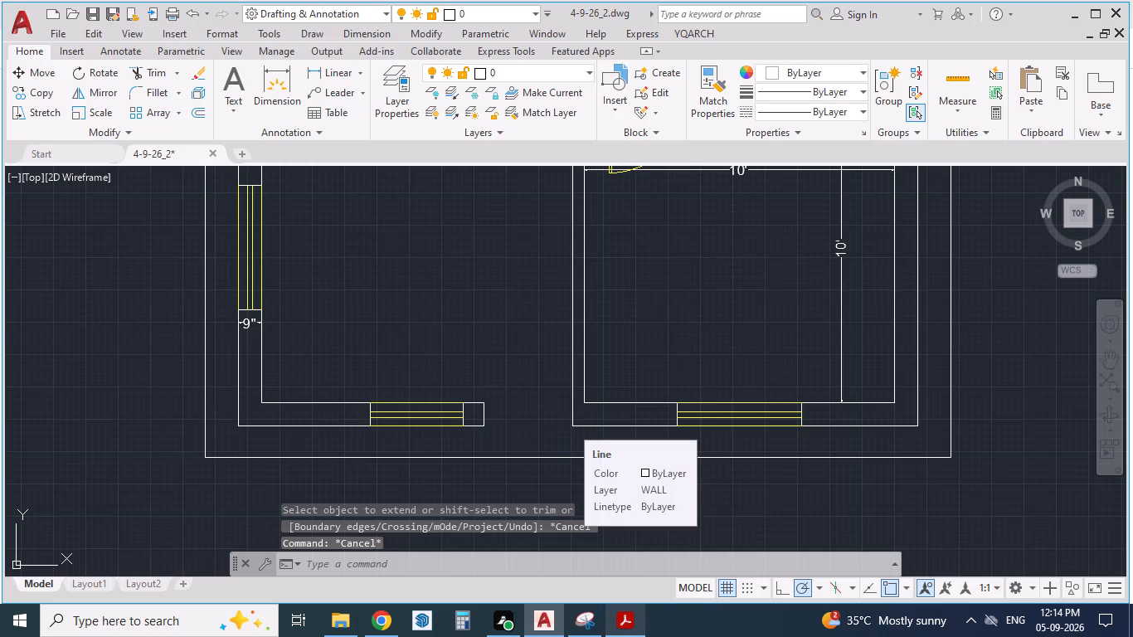
# Compare the drawing room's front wall and gate in the reference PDF with the AutoCAD plan.
pyautogui.hotkey('alt', 'Tab')
pyautogui.hotkey('alt', 'Tab')
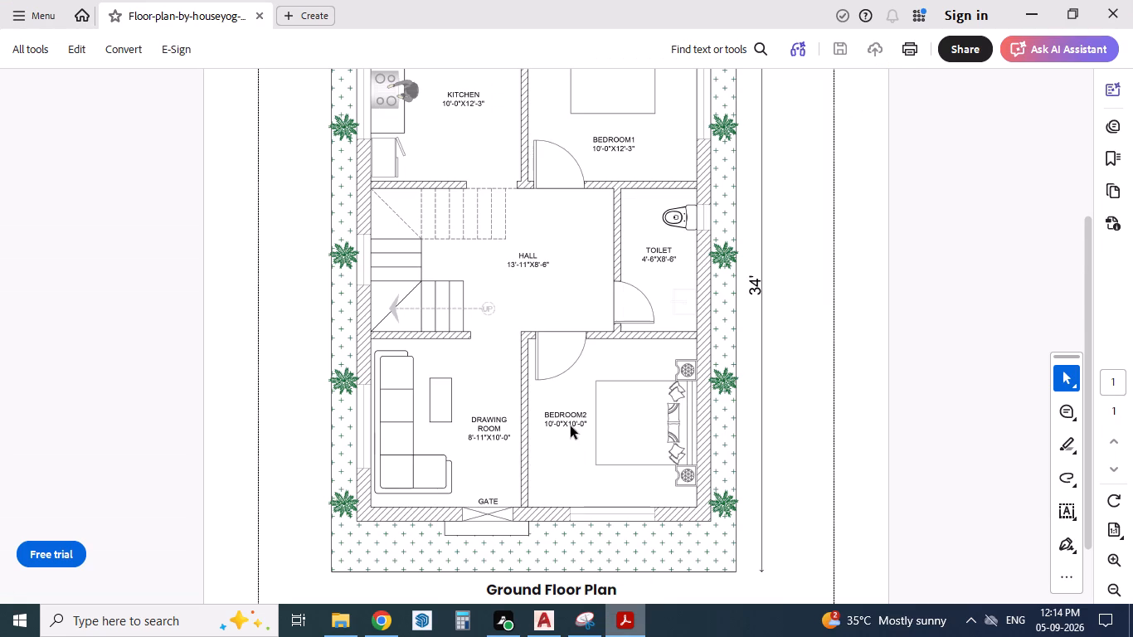
pyautogui.scroll(-1, 608, 390)
pyautogui.hotkey('alt', 'Tab')
pyautogui.hotkey('alt', 'Tab')
pyautogui.hotkey('alt', 'Tab')
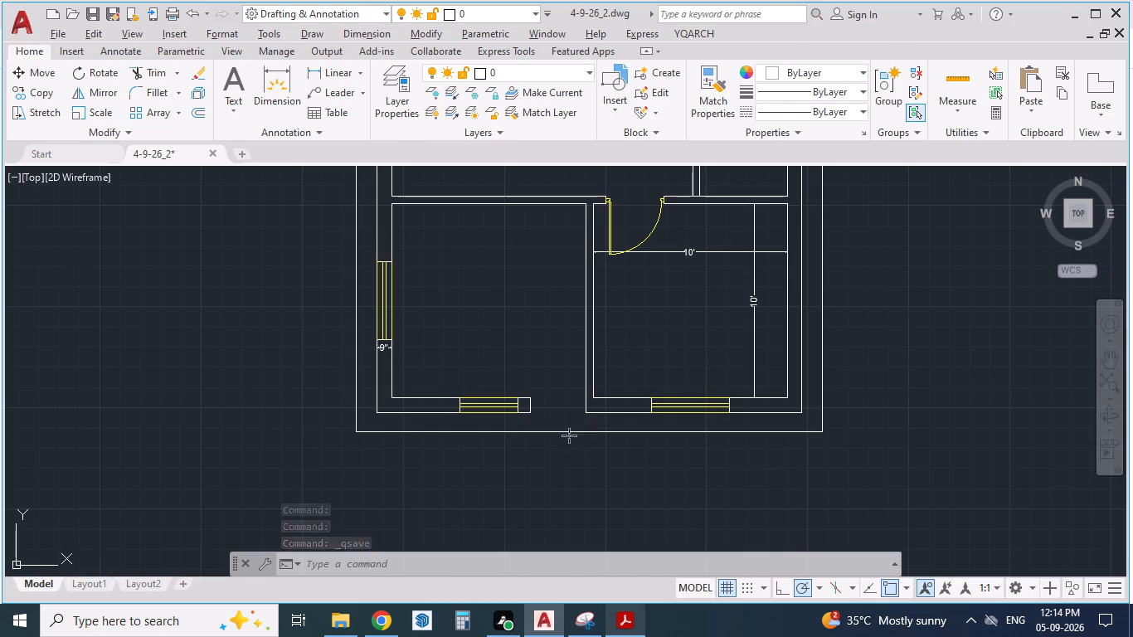
pyautogui.hotkey('alt', 'Tab')
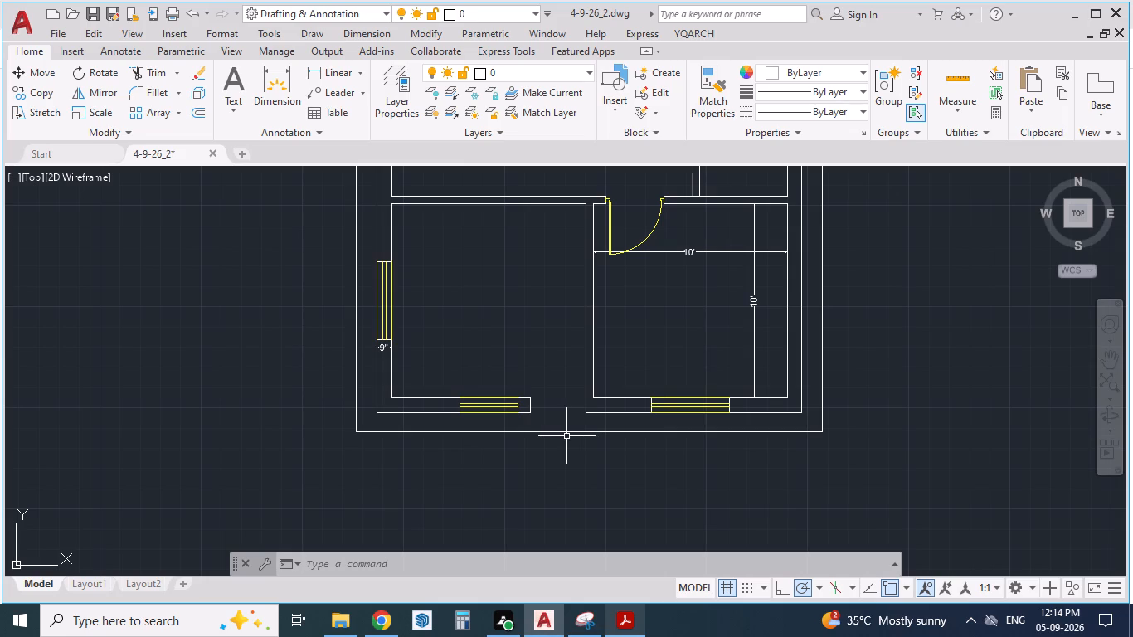
pyautogui.hotkey('alt', 'Tab')
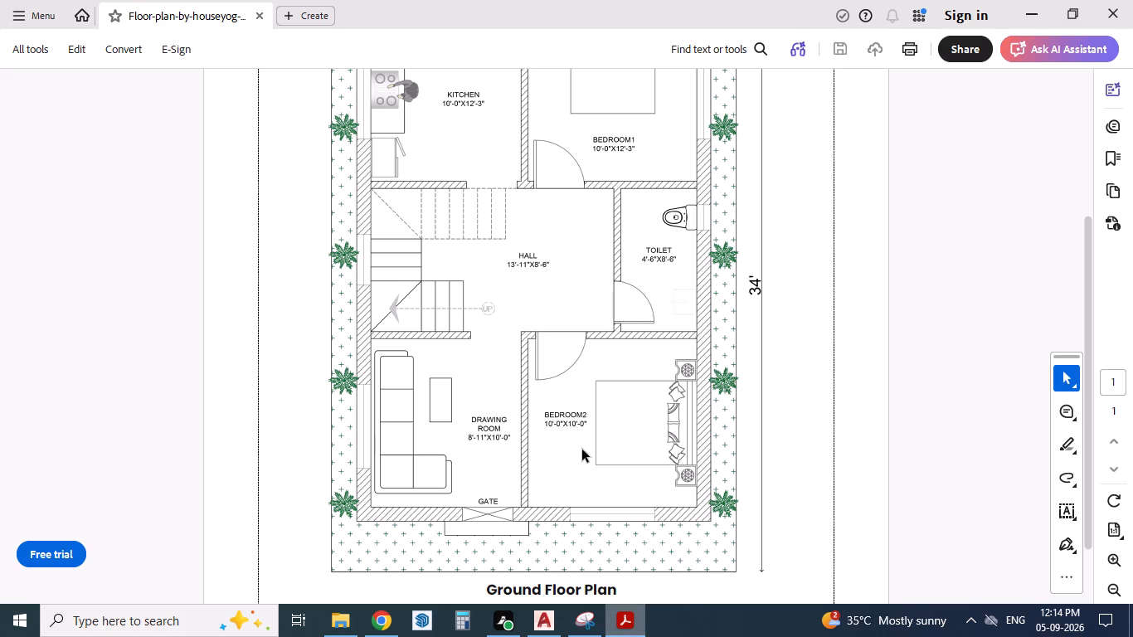
pyautogui.hotkey('alt', 'Tab')
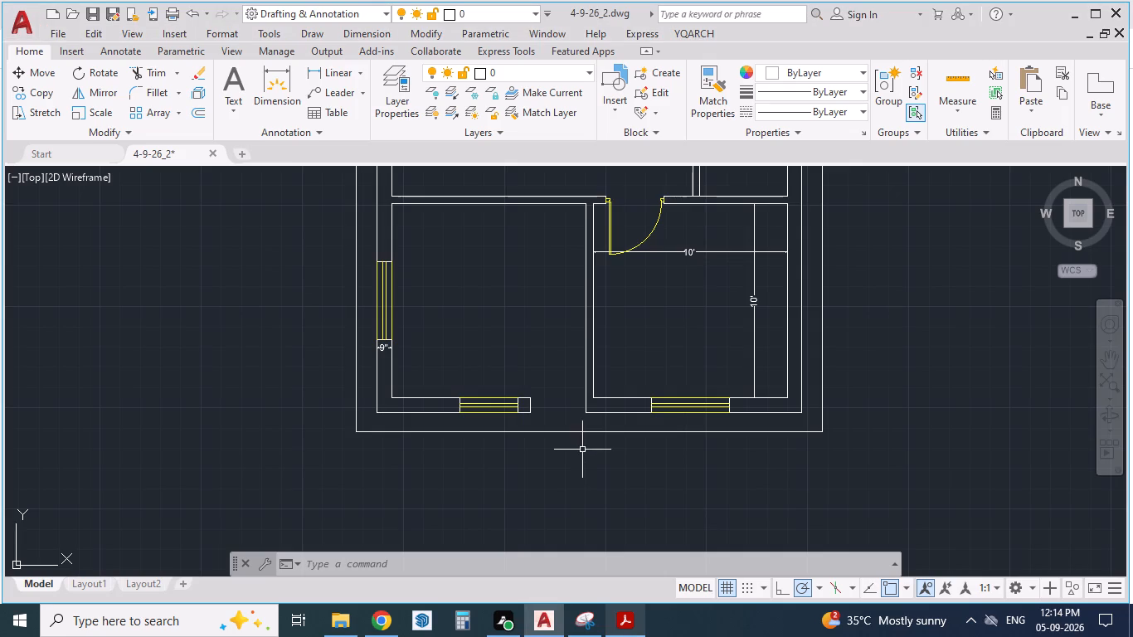
pyautogui.scroll(-1, 586, 443)
pyautogui.scroll(2, 500, 421)
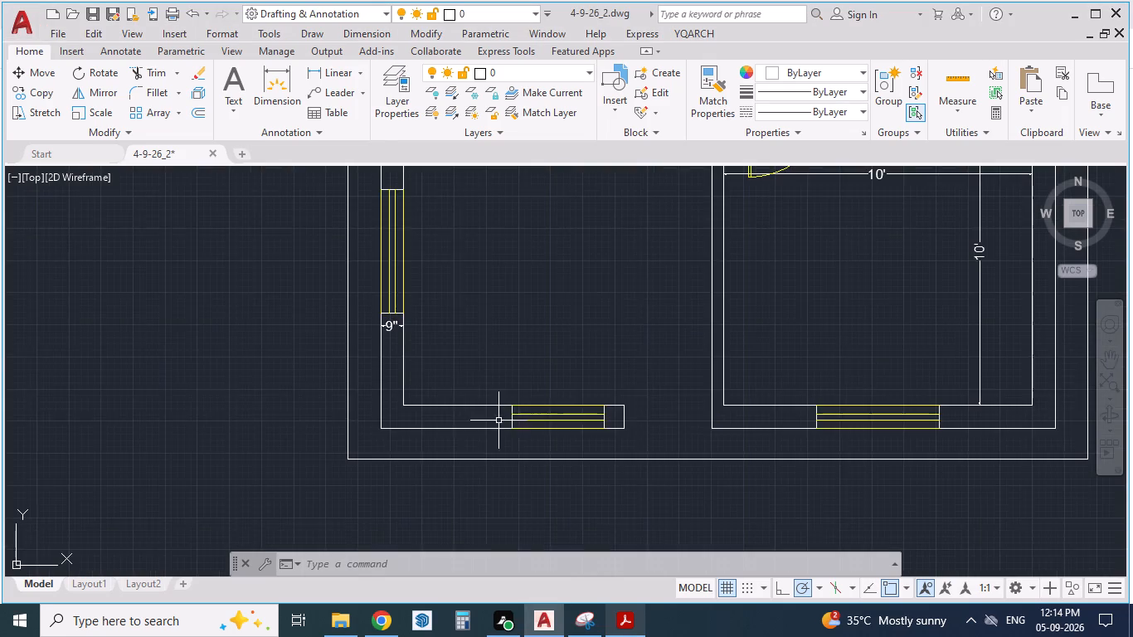
pyautogui.hotkey('alt', 'Tab')
pyautogui.hotkey('alt', 'Tab')
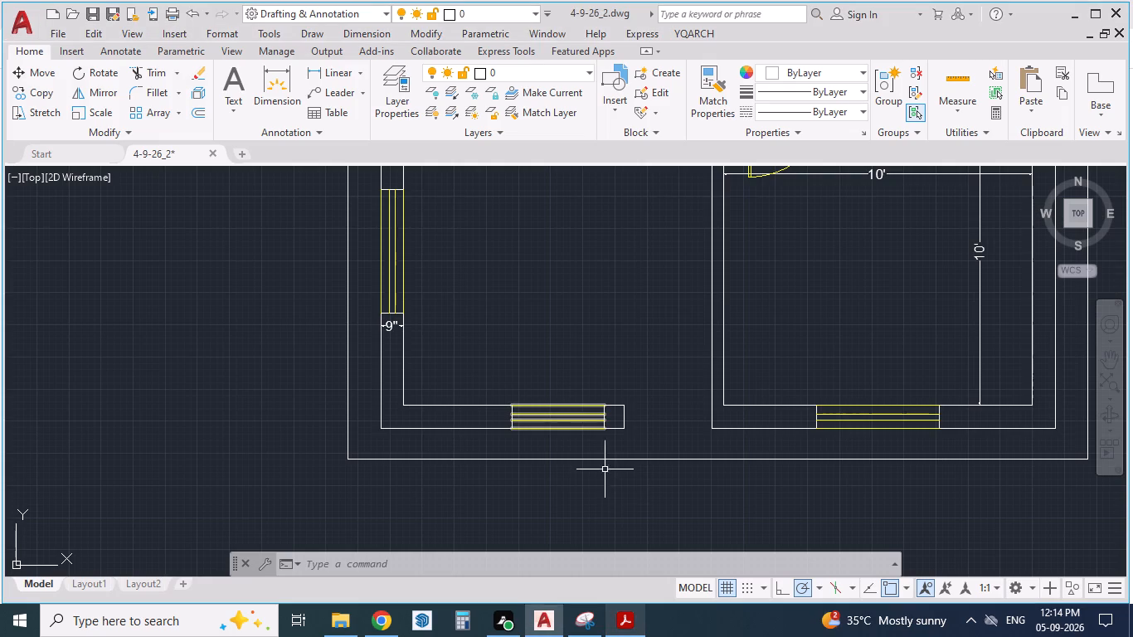
# Move the drawing room's front window symbol, its side lines and the short wall piece about 2'-9 3/4" towards the Bedroom2 partition.
pyautogui.scroll(1, 632, 460)
pyautogui.click(613, 326)
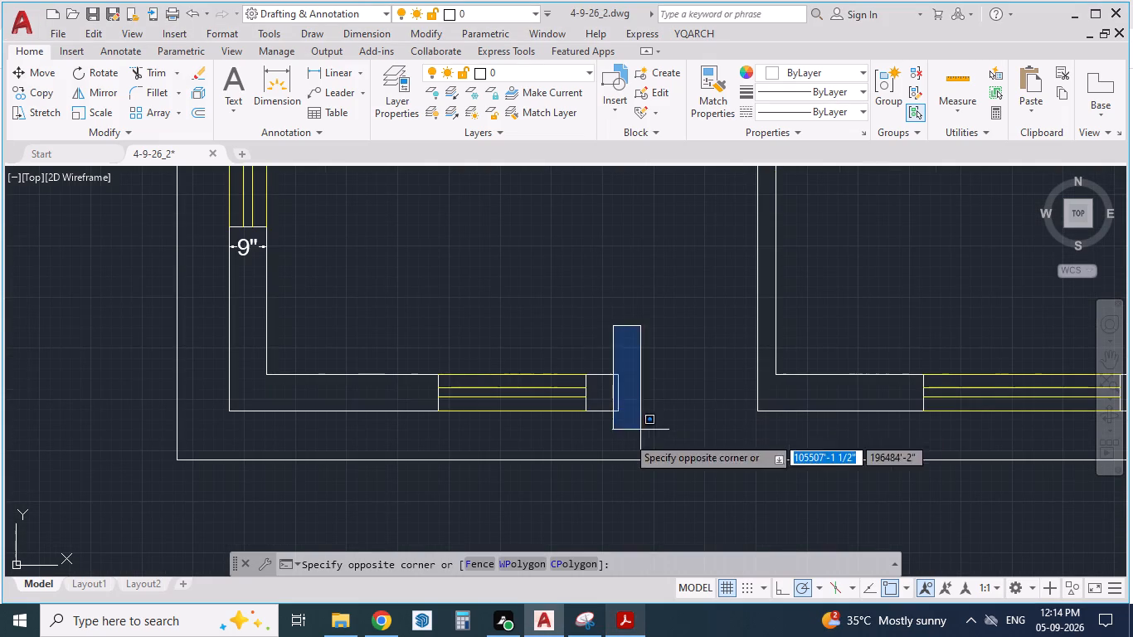
pyautogui.click(543, 435)
pyautogui.scroll(1, 435, 396)
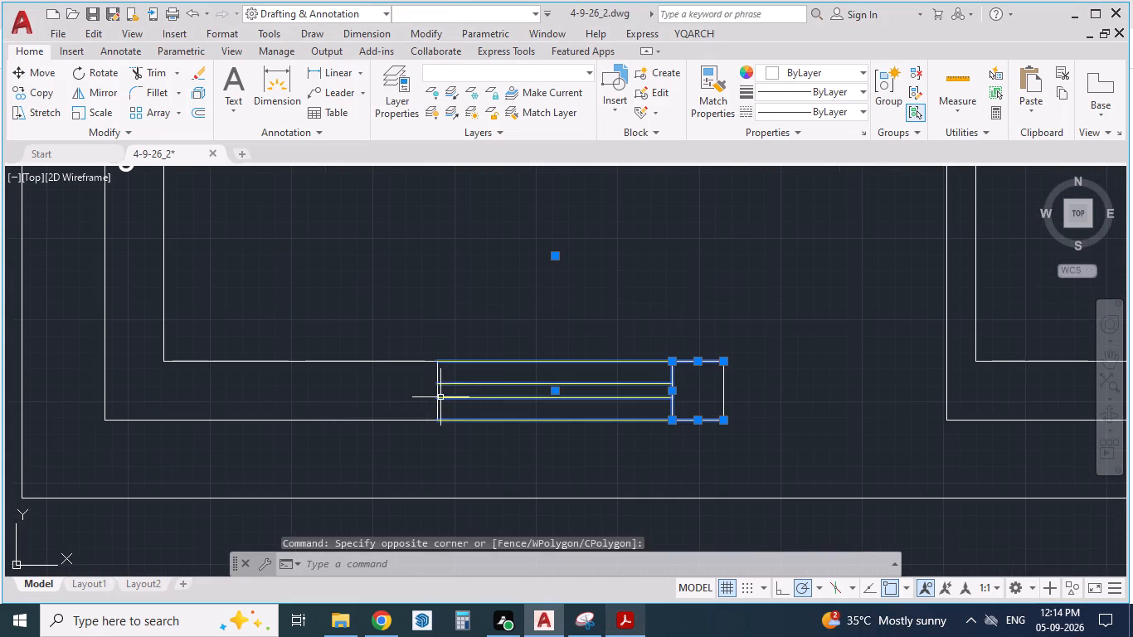
pyautogui.click(438, 375)
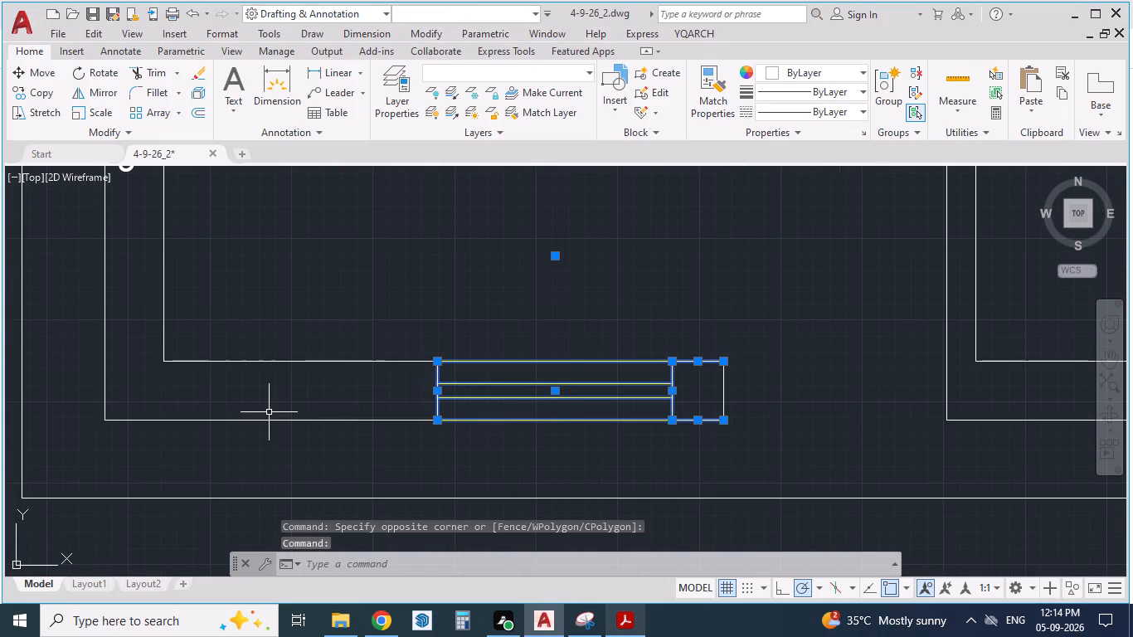
pyautogui.press('m')
pyautogui.press('Return')
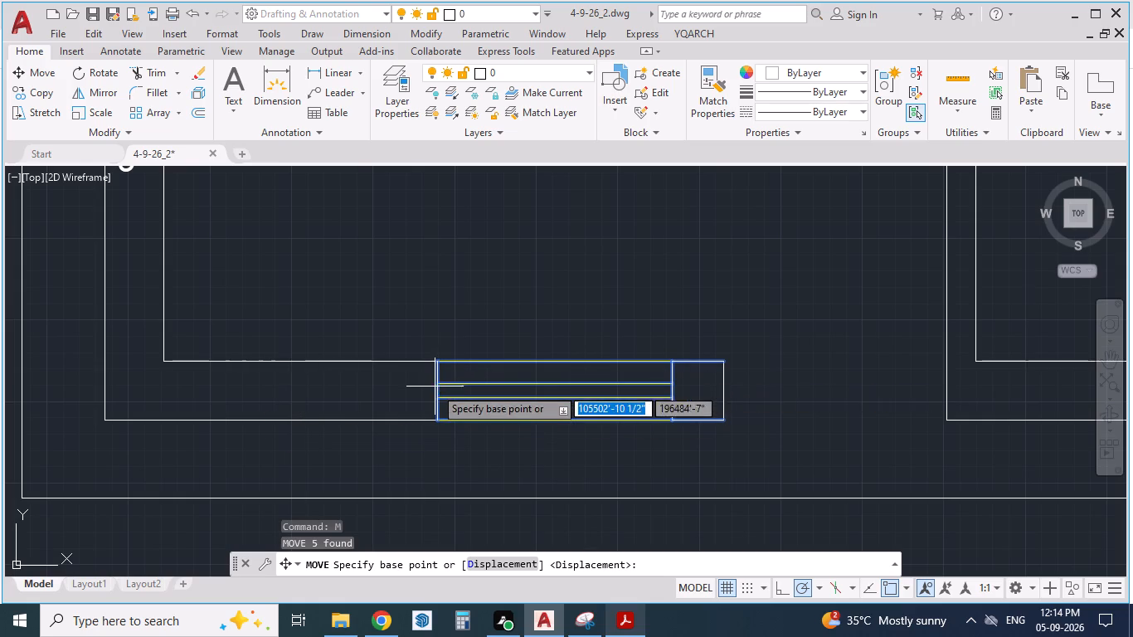
pyautogui.moveTo(435, 387); pyautogui.dragTo(512, 391)
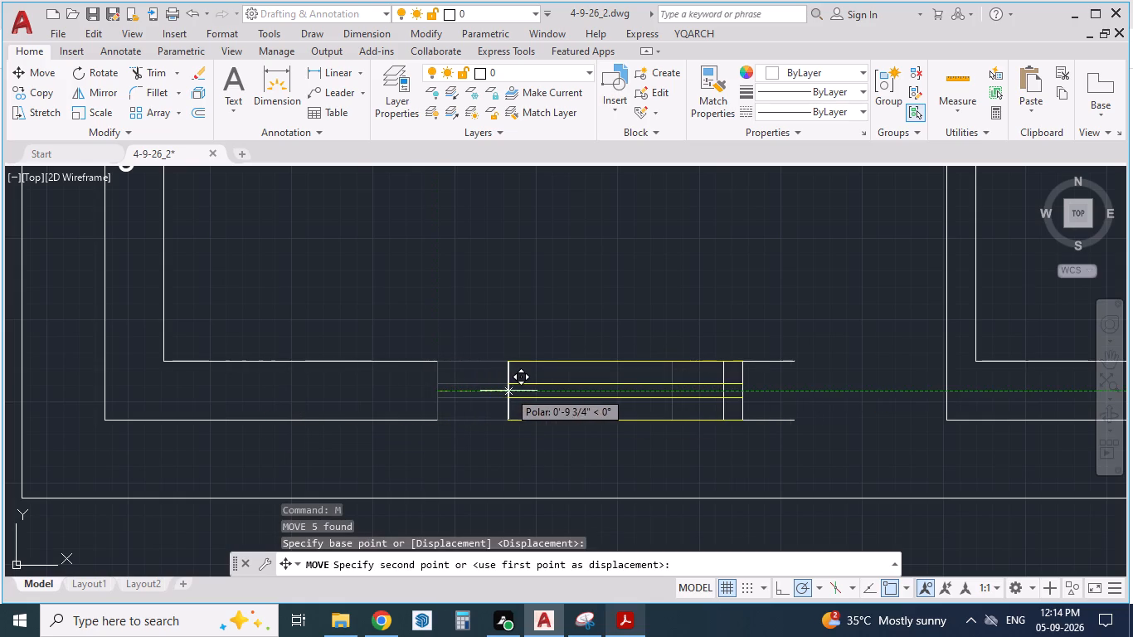
pyautogui.moveTo(512, 391); pyautogui.dragTo(592, 391)
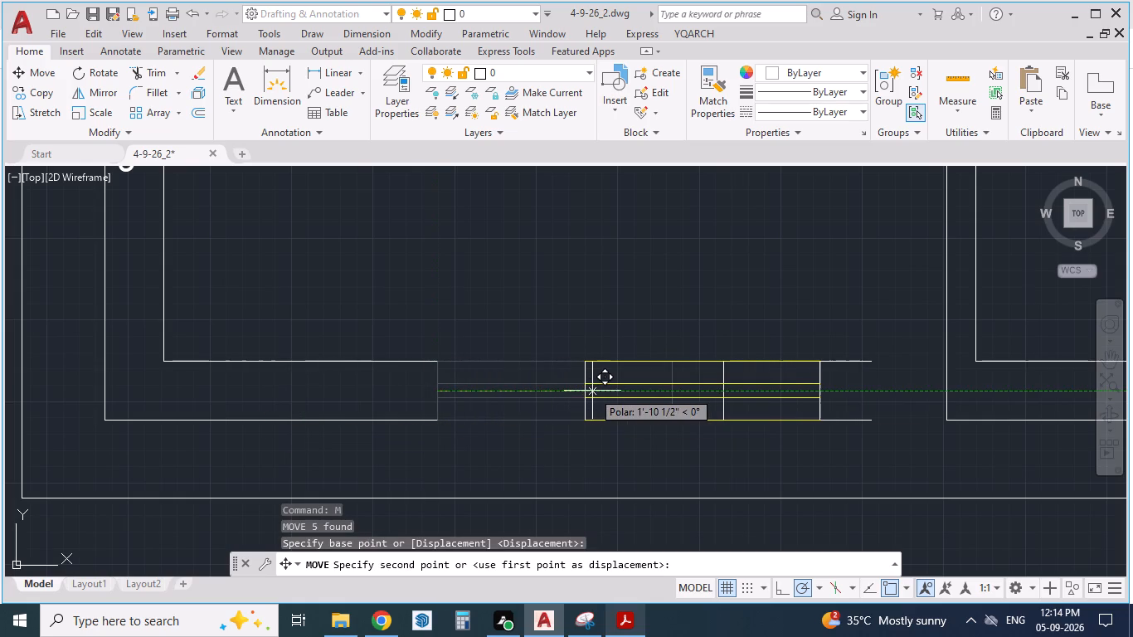
pyautogui.moveTo(592, 391); pyautogui.dragTo(658, 392)
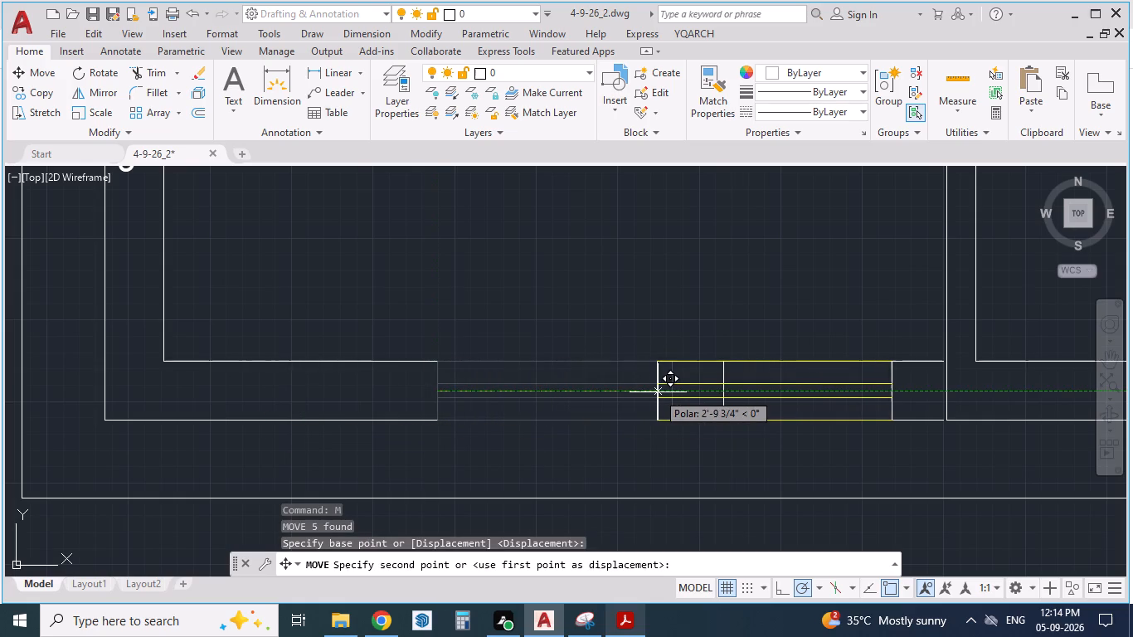
pyautogui.moveTo(658, 392); pyautogui.dragTo(661, 393)
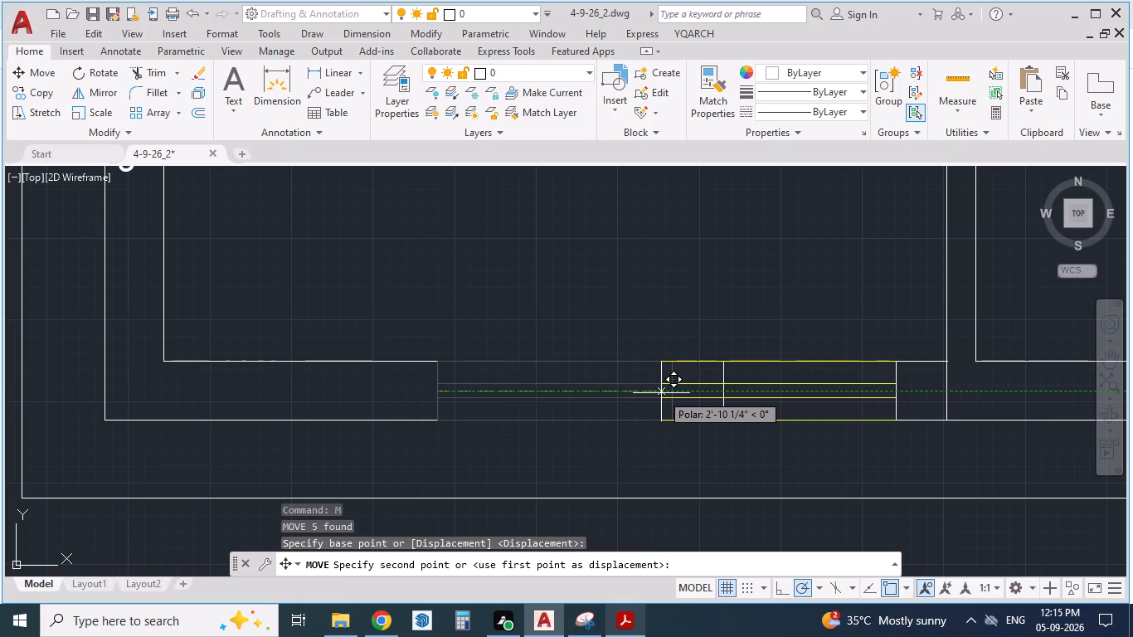
pyautogui.moveTo(661, 393); pyautogui.dragTo(659, 393)
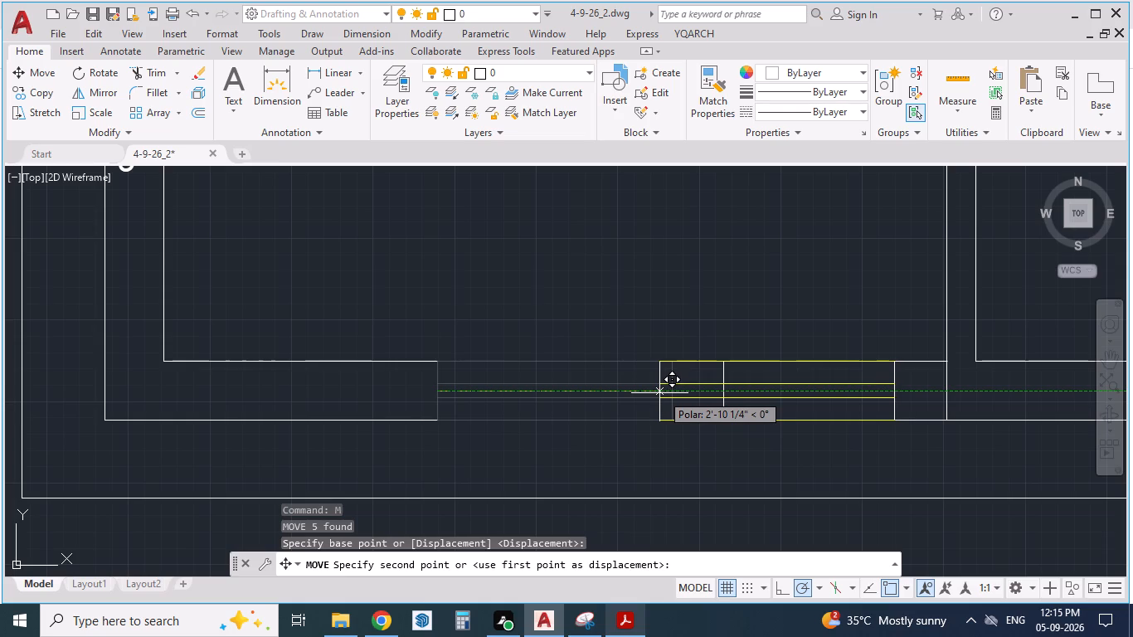
pyautogui.moveTo(659, 393); pyautogui.dragTo(658, 393)
pyautogui.click(658, 393)
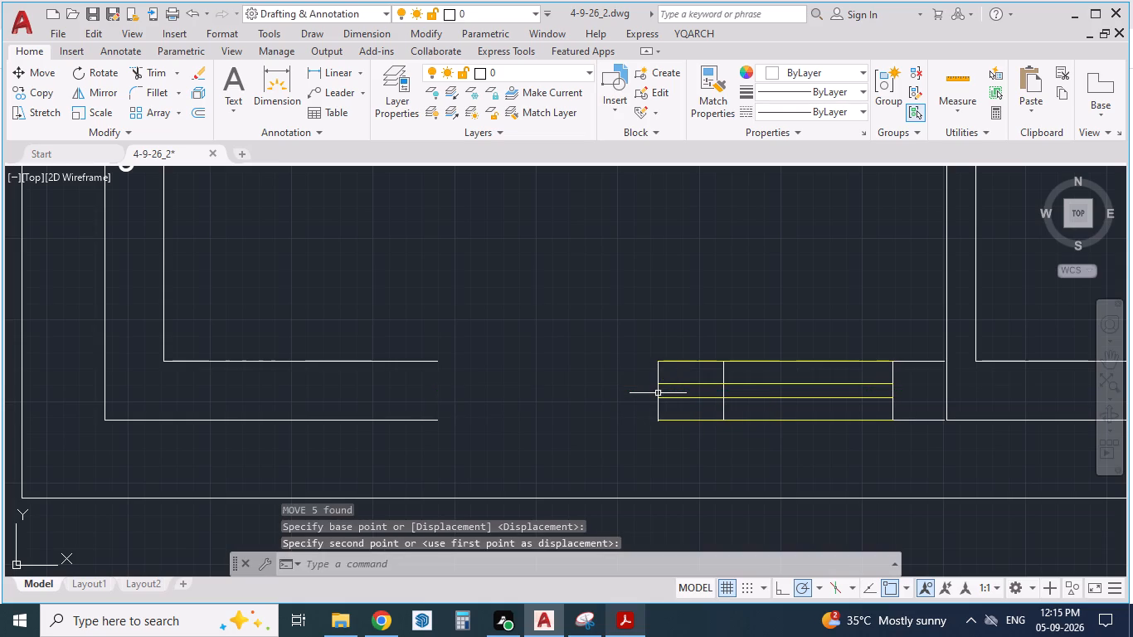
# Shift the relocated front window and wall piece about 1/4" so the wall end meets the Bedroom2 partition's corner.
pyautogui.scroll(2, 744, 414)
pyautogui.scroll(-2, 661, 383)
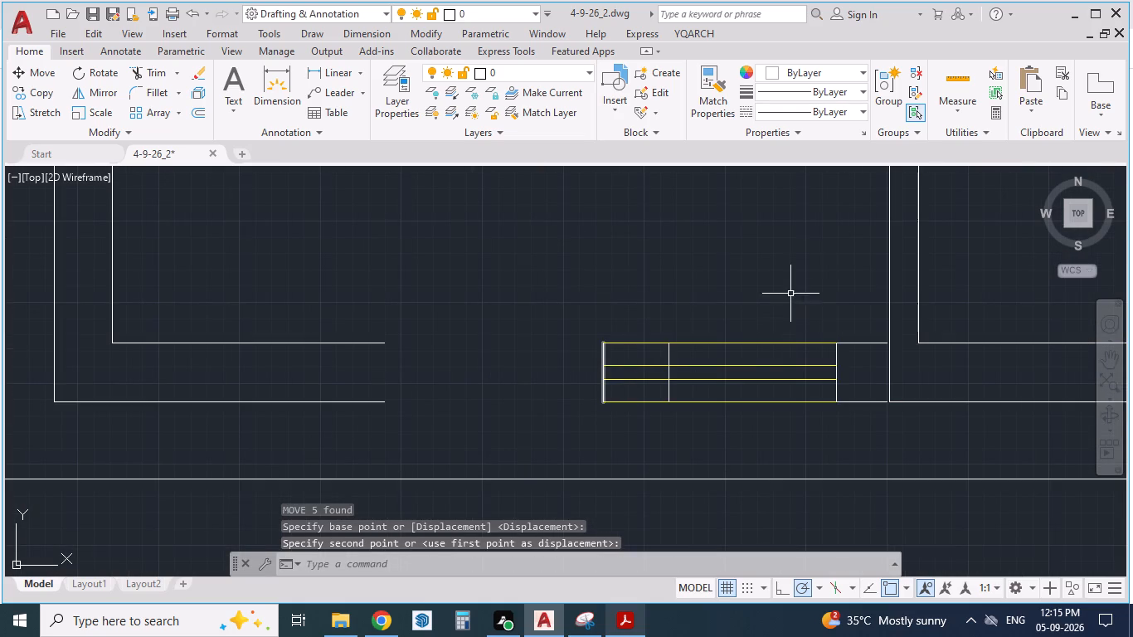
pyautogui.click(876, 274)
pyautogui.click(566, 413)
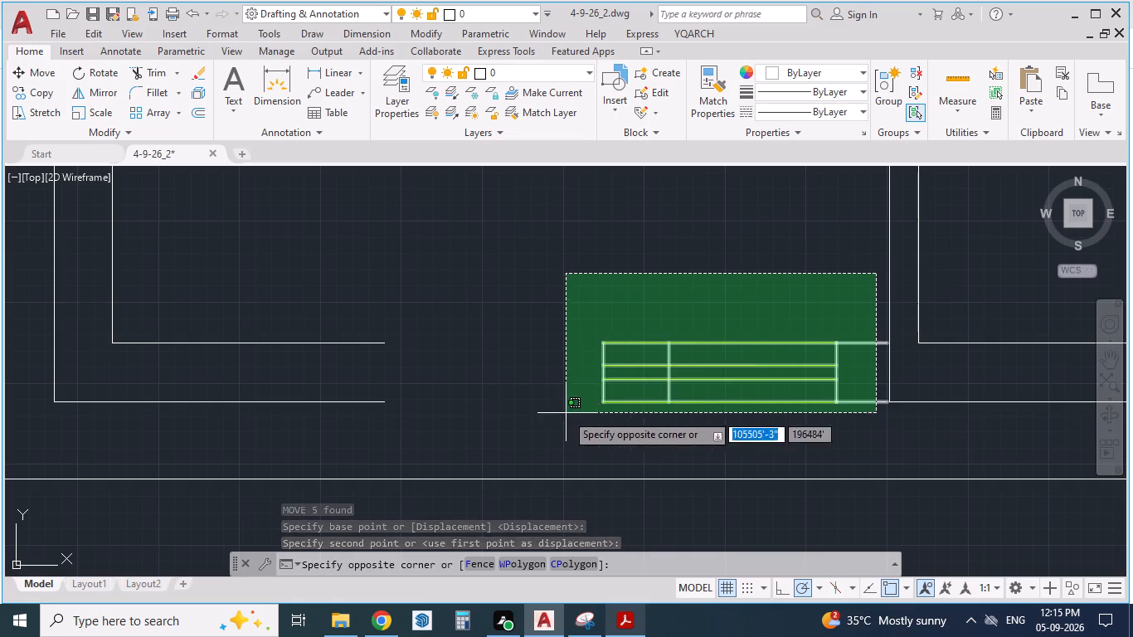
pyautogui.scroll(5, 903, 403)
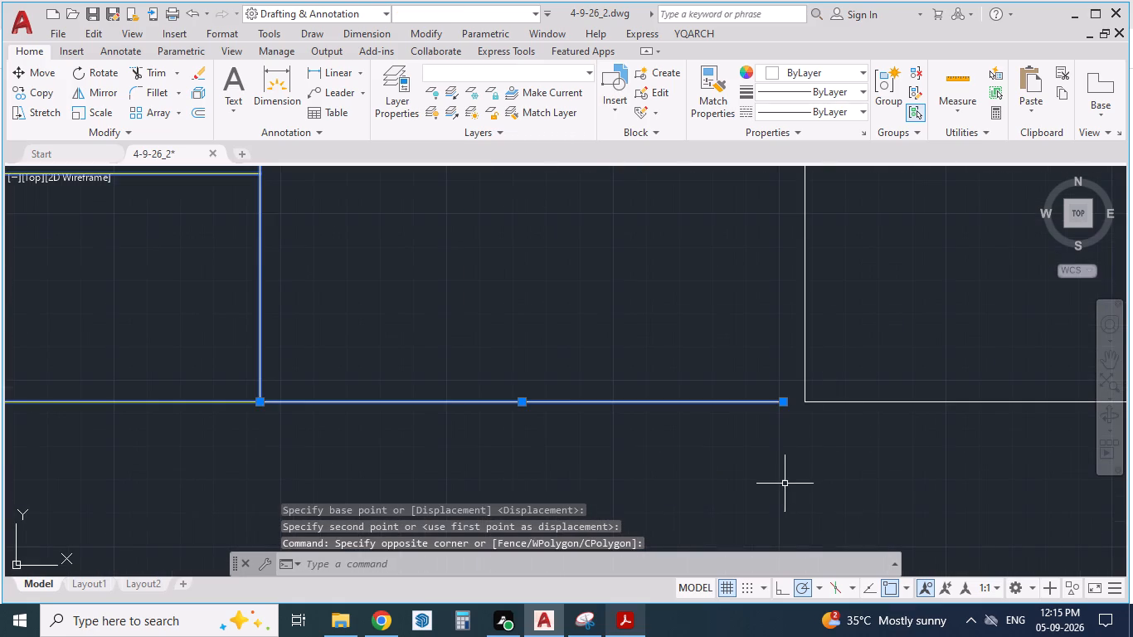
pyautogui.press('m')
pyautogui.press('Return')
pyautogui.scroll(2, 834, 418)
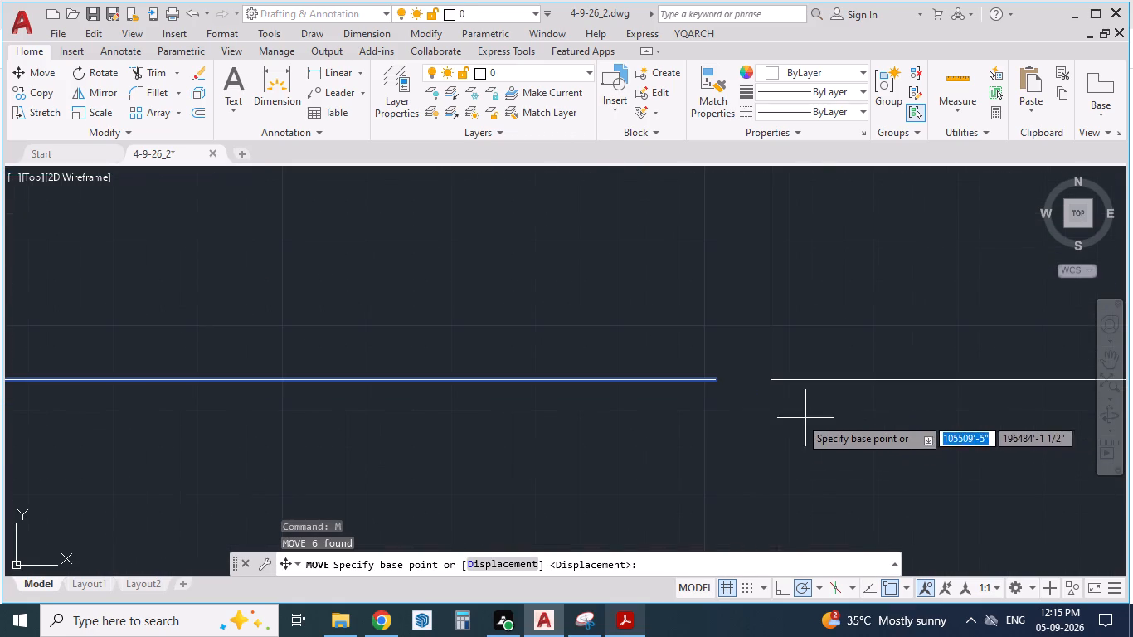
pyautogui.moveTo(714, 384); pyautogui.dragTo(762, 387)
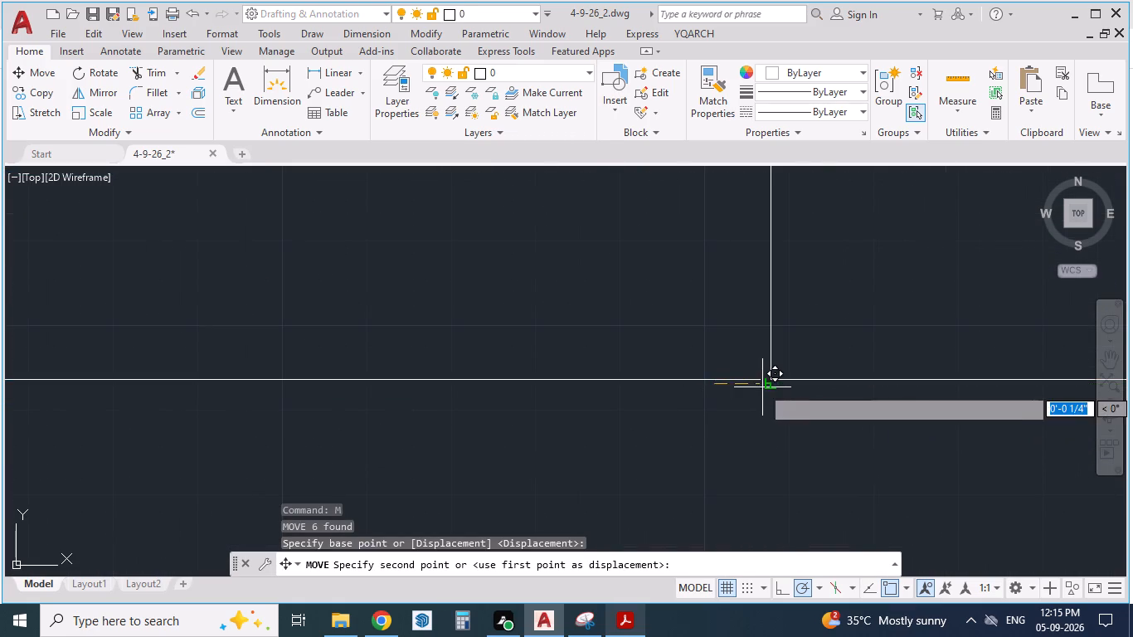
pyautogui.moveTo(762, 387); pyautogui.dragTo(767, 383)
pyautogui.click(767, 383)
# Delete the leftover jamb line crossing the relocated front window.
pyautogui.scroll(-2, 852, 421)
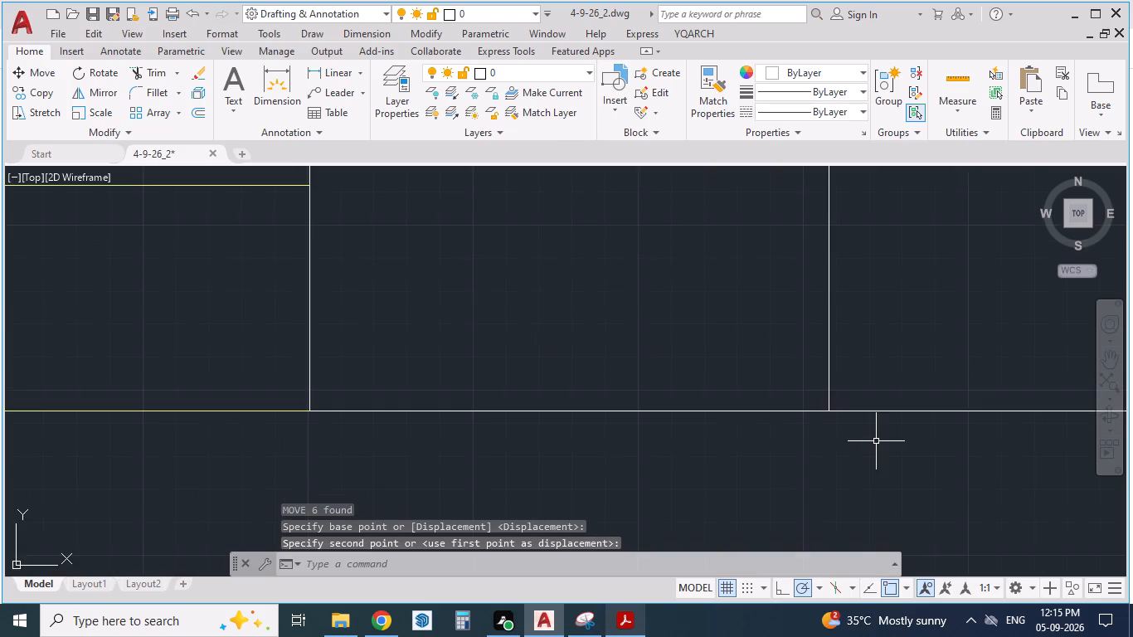
pyautogui.scroll(-4, 867, 449)
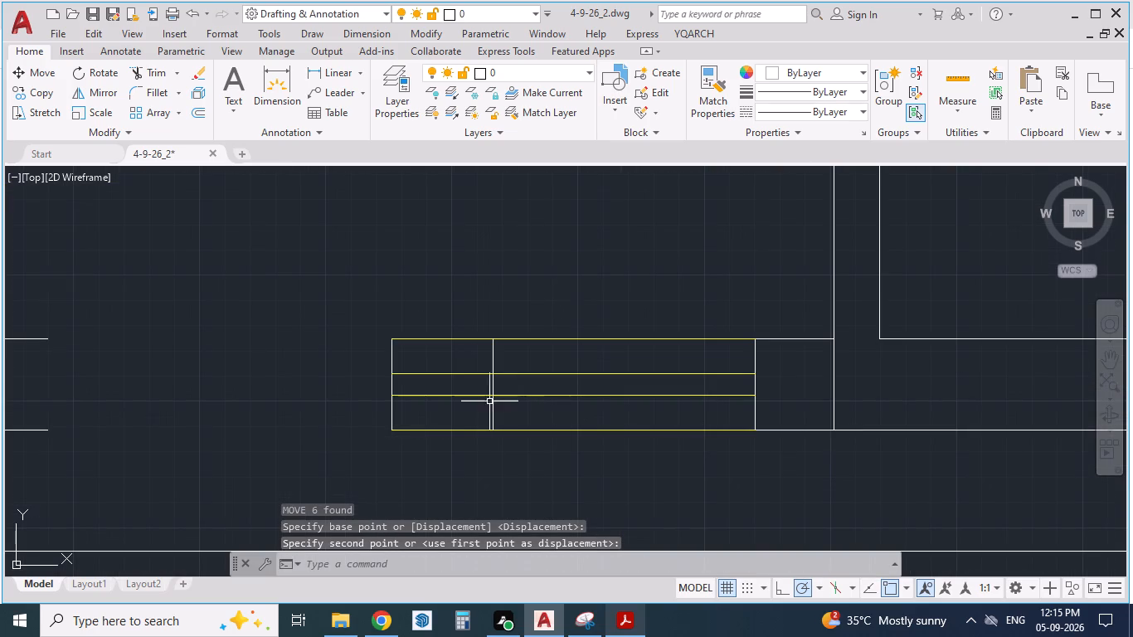
pyautogui.click(494, 415)
pyautogui.press('Delete')
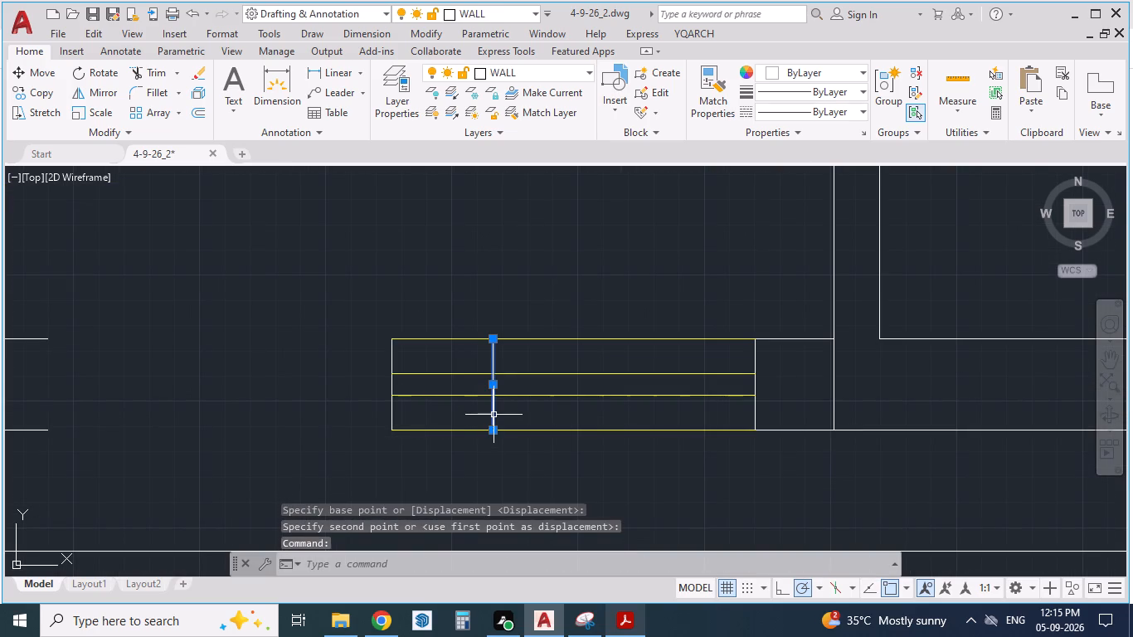
# Extend the inner and outer lines of the drawing room's front wall to the near side line of the relocated window.
pyautogui.scroll(-2, 680, 379)
pyautogui.press('Escape')
pyautogui.press('Escape')
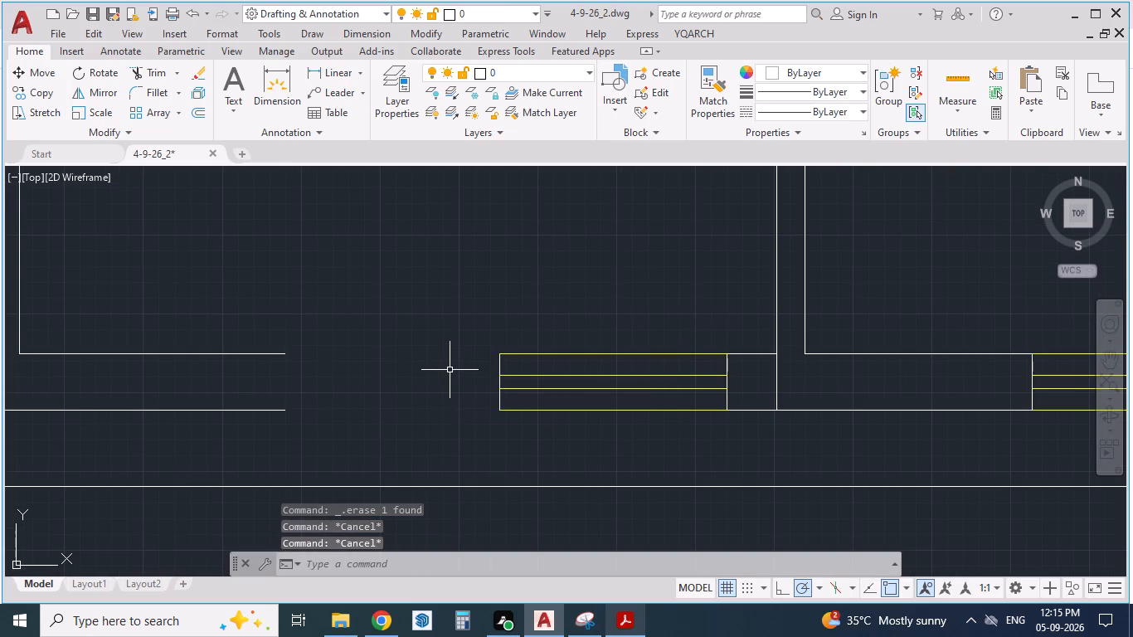
pyautogui.write('EX')
pyautogui.press('Return')
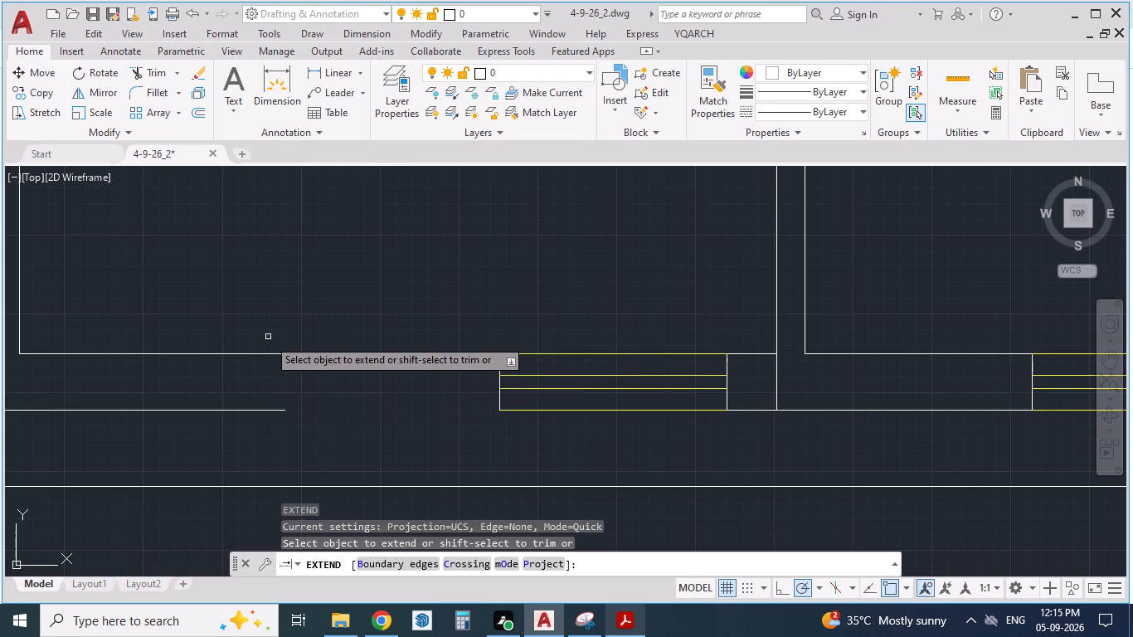
pyautogui.click(266, 355)
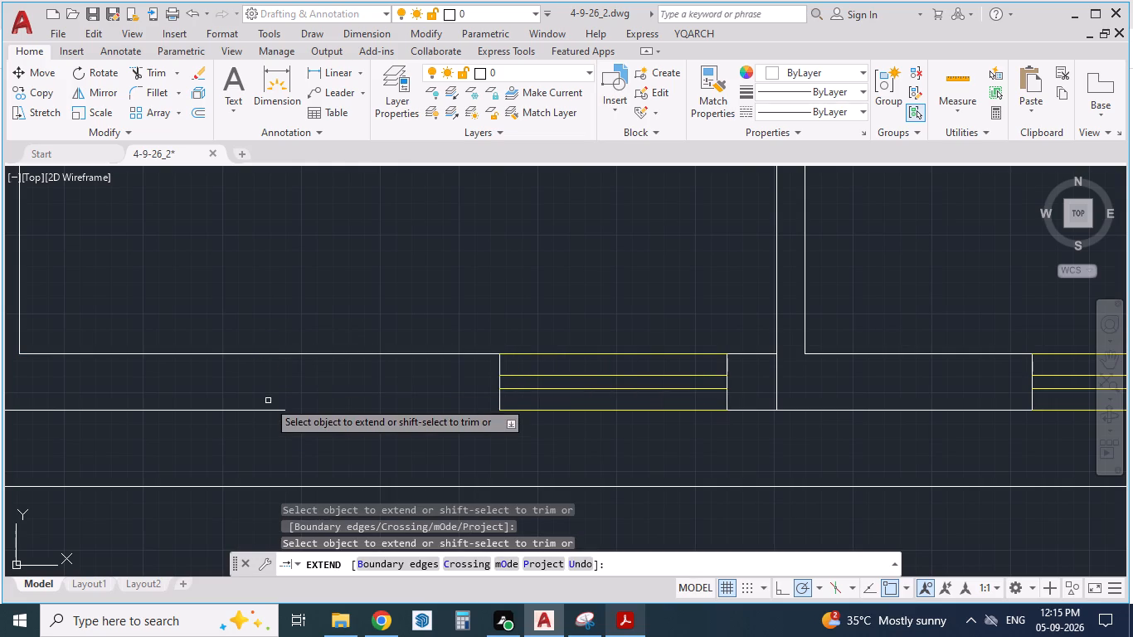
pyautogui.click(270, 410)
pyautogui.scroll(-2, 438, 411)
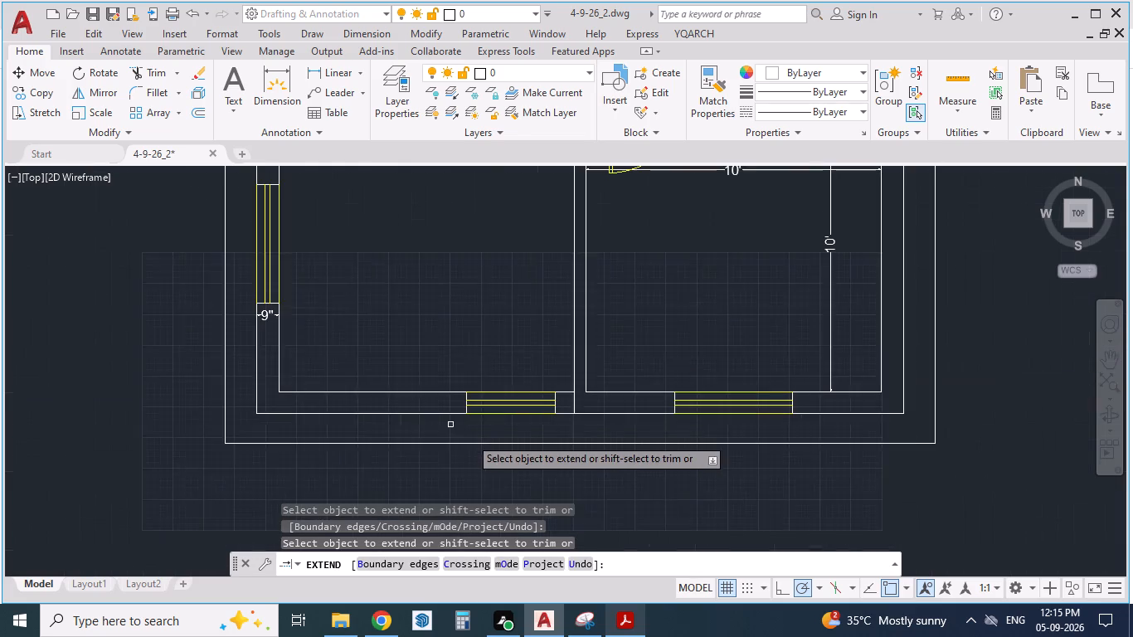
pyautogui.press('Escape')
# Trim the partition line crossing the front wall's thickness between the drawing room and Bedroom2.
pyautogui.hotkey('alt', 'Tab')
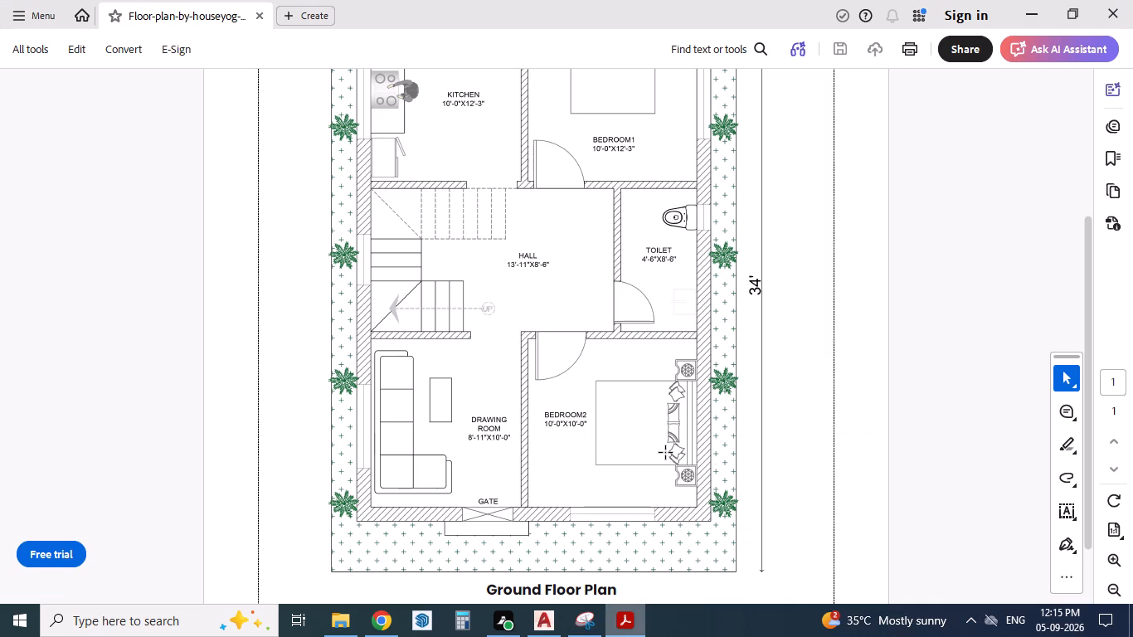
pyautogui.hotkey('alt', 'Tab')
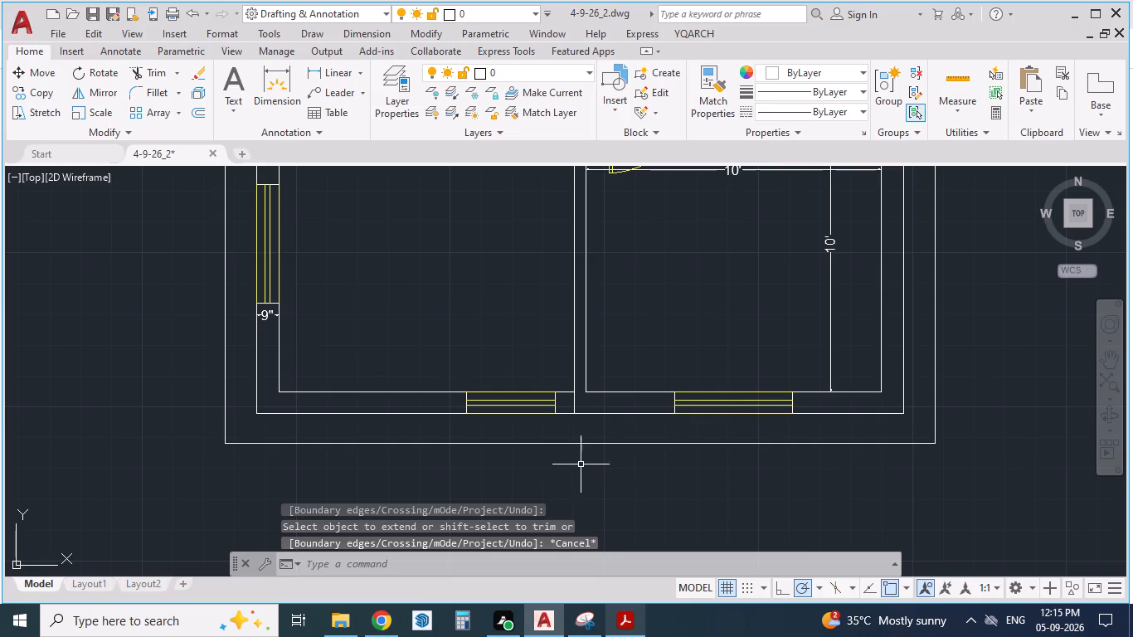
pyautogui.scroll(1, 566, 413)
pyautogui.write('TR')
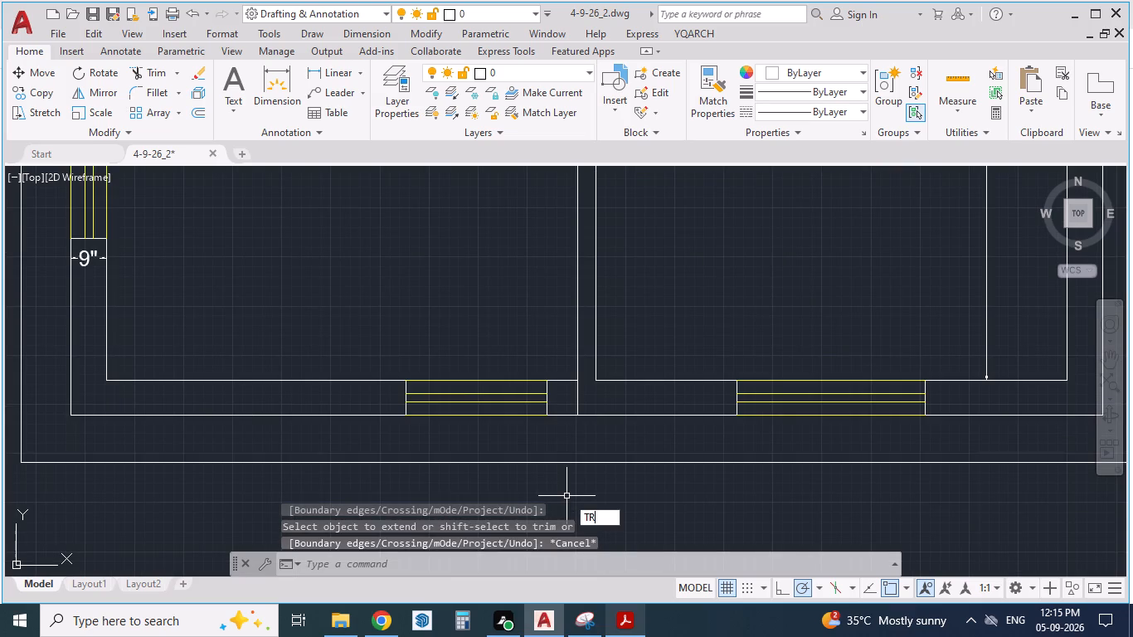
pyautogui.press('Return')
pyautogui.click(576, 395)
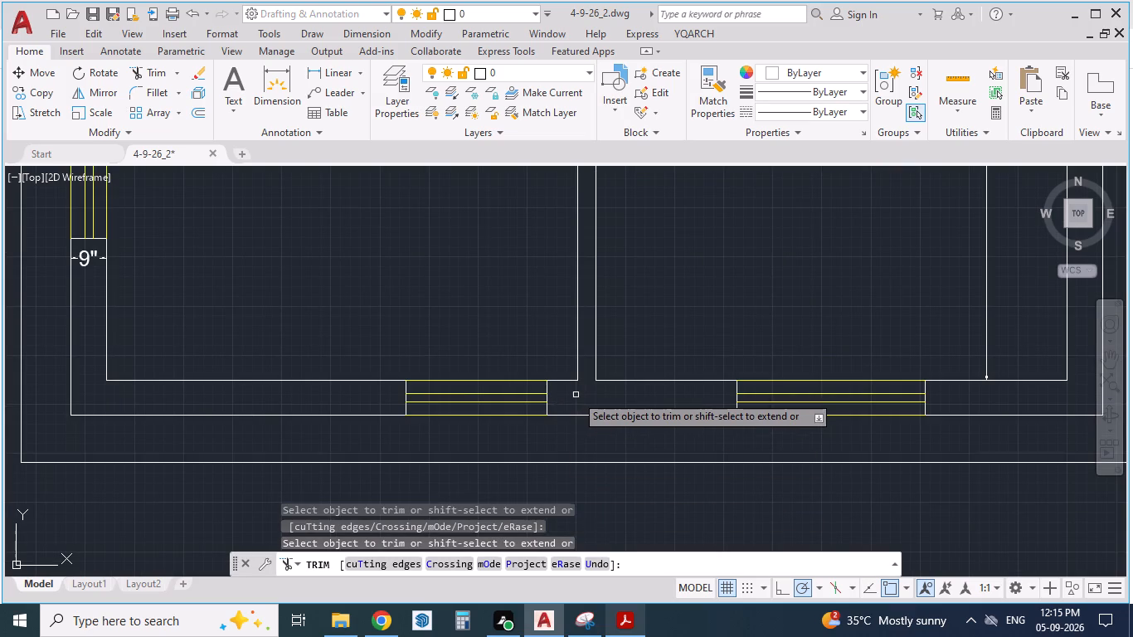
pyautogui.scroll(2, 576, 395)
pyautogui.scroll(-3, 576, 395)
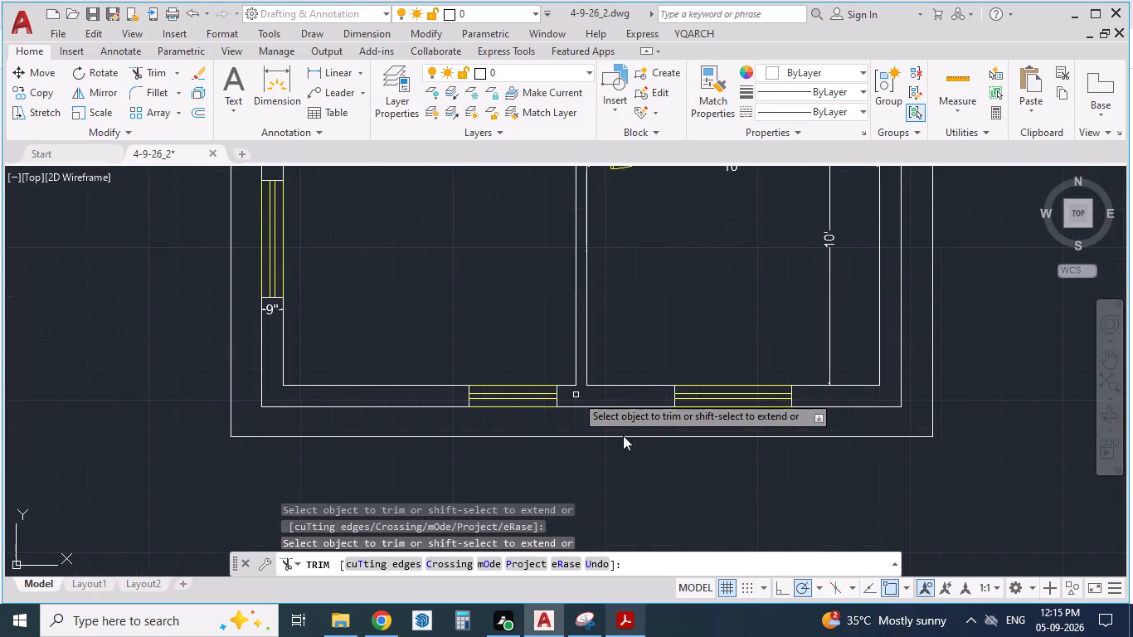
pyautogui.press('Escape')
pyautogui.press('Escape')
# Compare the front wall, gate and front setback in the reference PDF with the AutoCAD plan.
pyautogui.hotkey('alt', 'Tab')
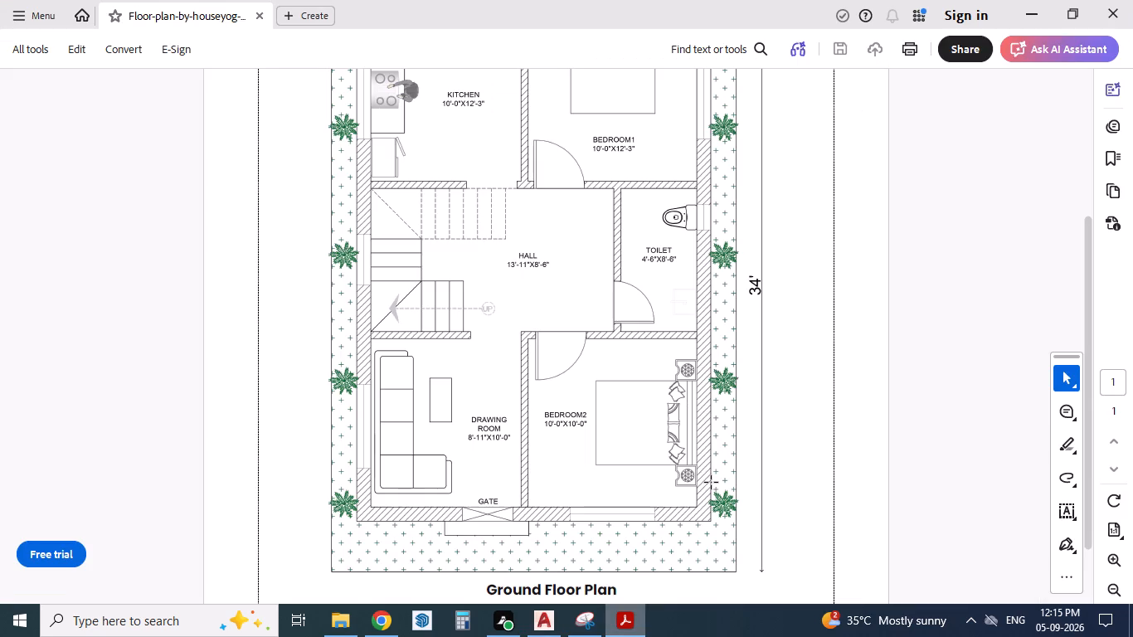
pyautogui.scroll(-1, 709, 465)
pyautogui.hotkey('alt', 'Tab')
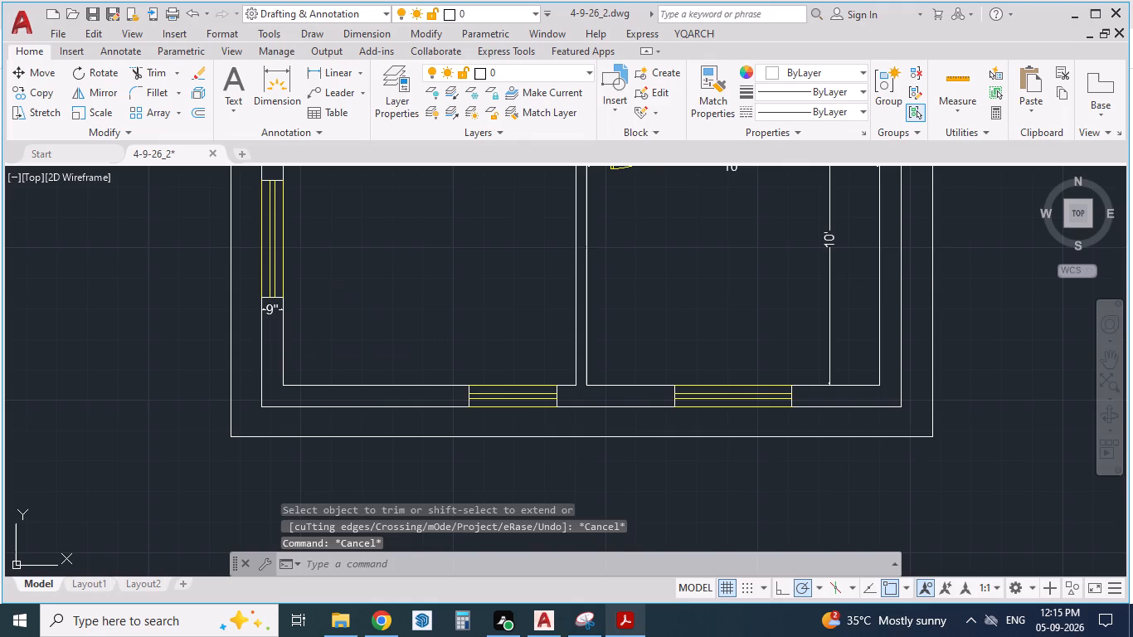
pyautogui.scroll(-2, 710, 473)
pyautogui.hotkey('alt', 'Tab')
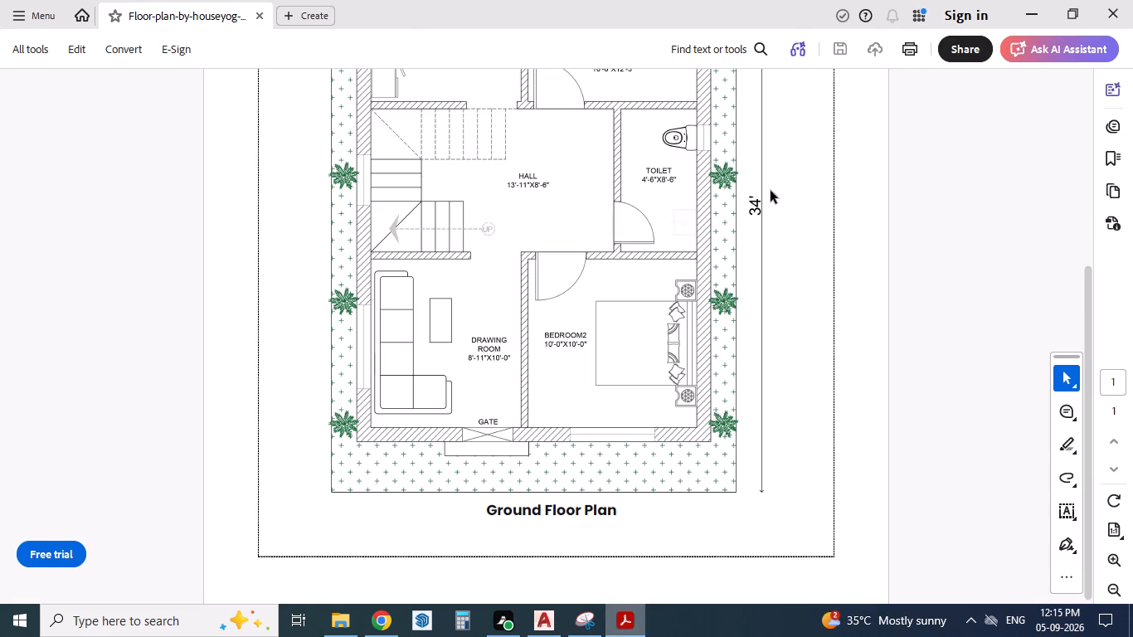
pyautogui.hotkey('alt', 'Tab')
pyautogui.scroll(-1, 563, 405)
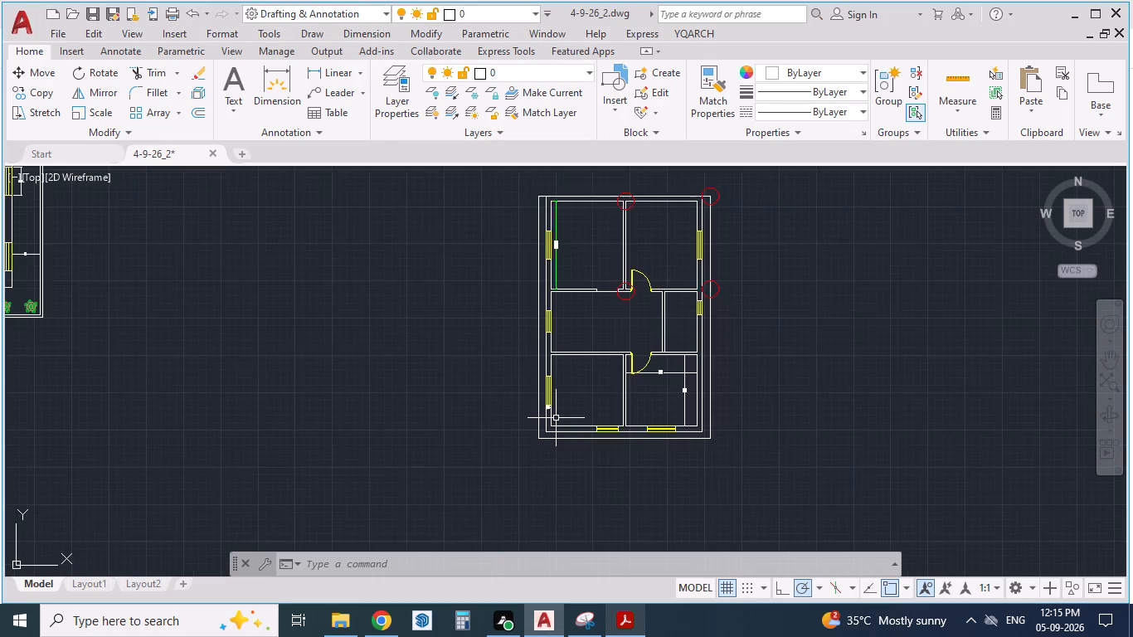
pyautogui.scroll(3, 556, 419)
pyautogui.hotkey('alt', 'Tab')
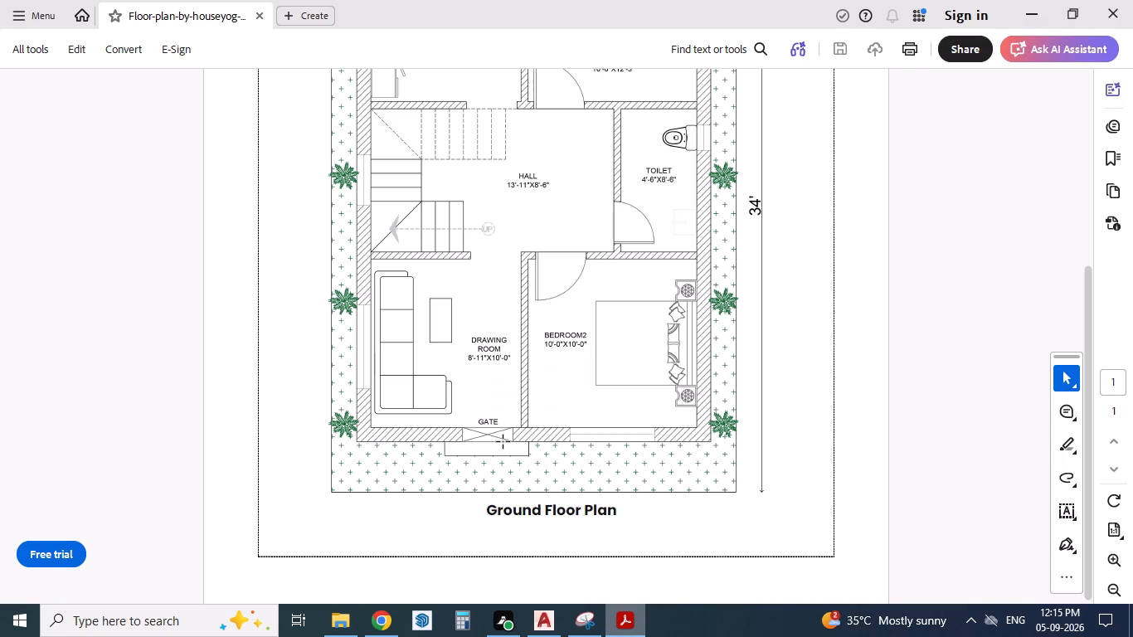
pyautogui.hotkey('alt', 'Tab')
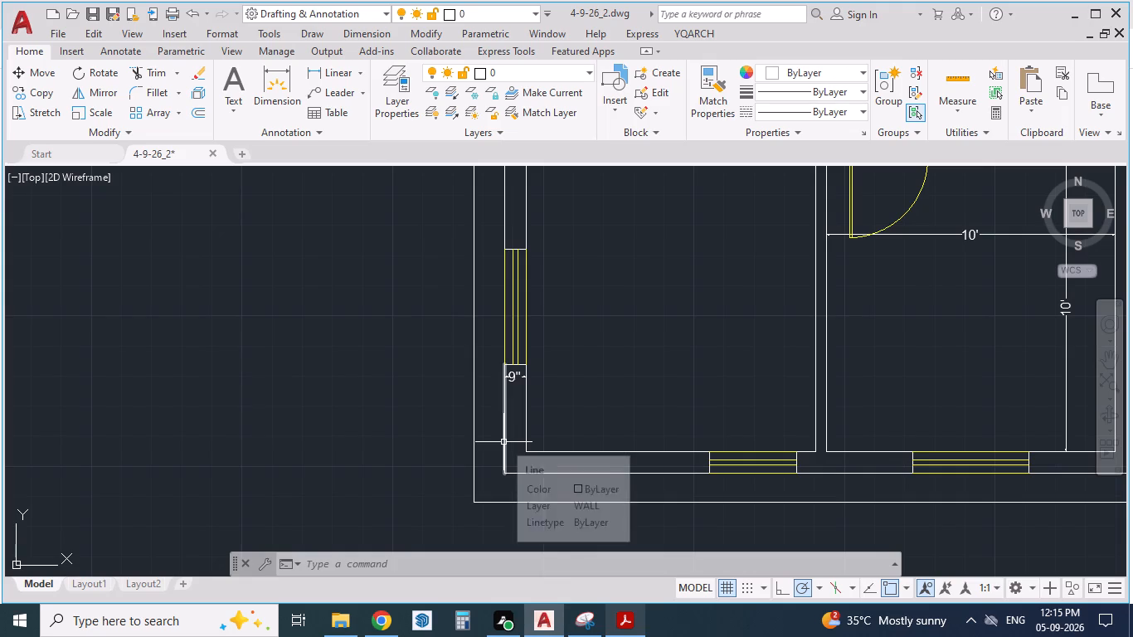
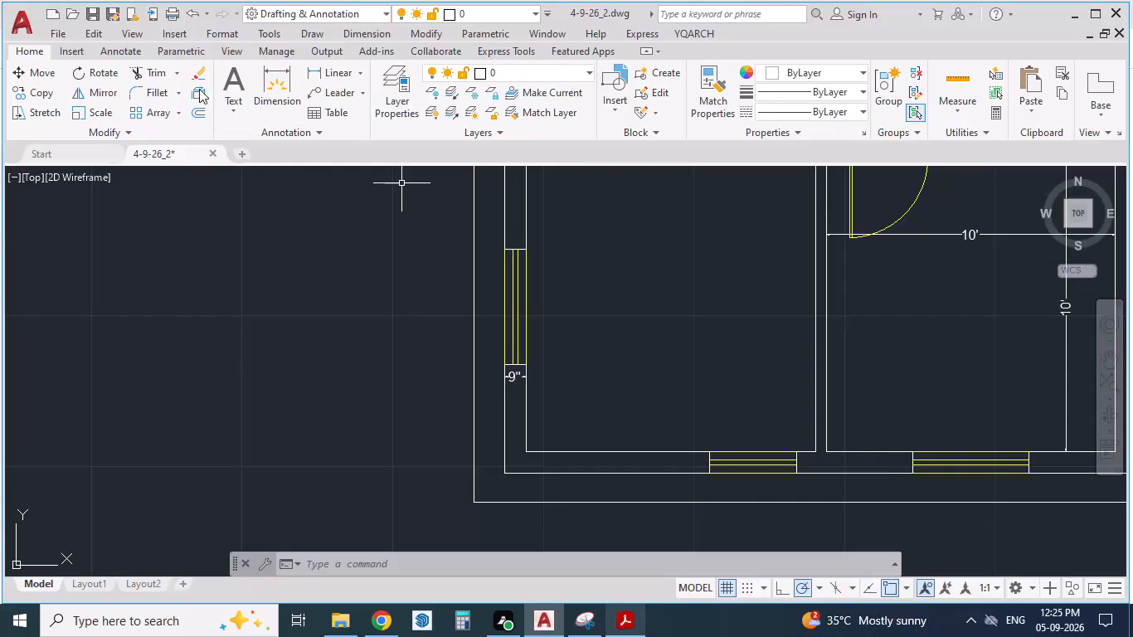
# Compare the gate and front wall in the reference floor plan PDF with the same area of the drawing.
pyautogui.scroll(-2, 620, 456)
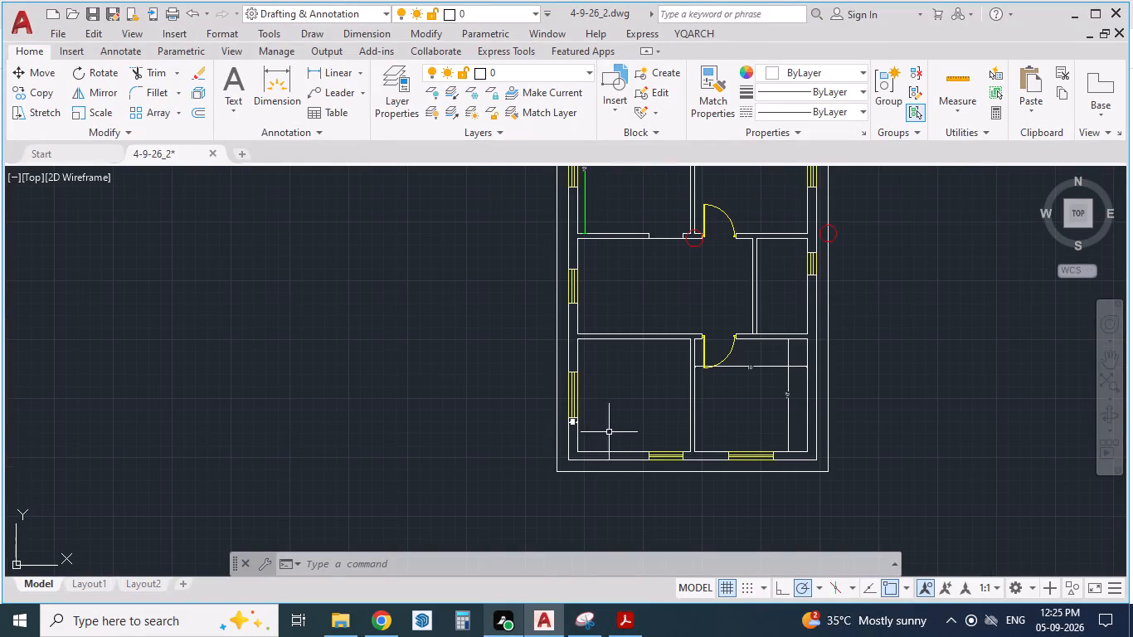
pyautogui.click(548, 626)
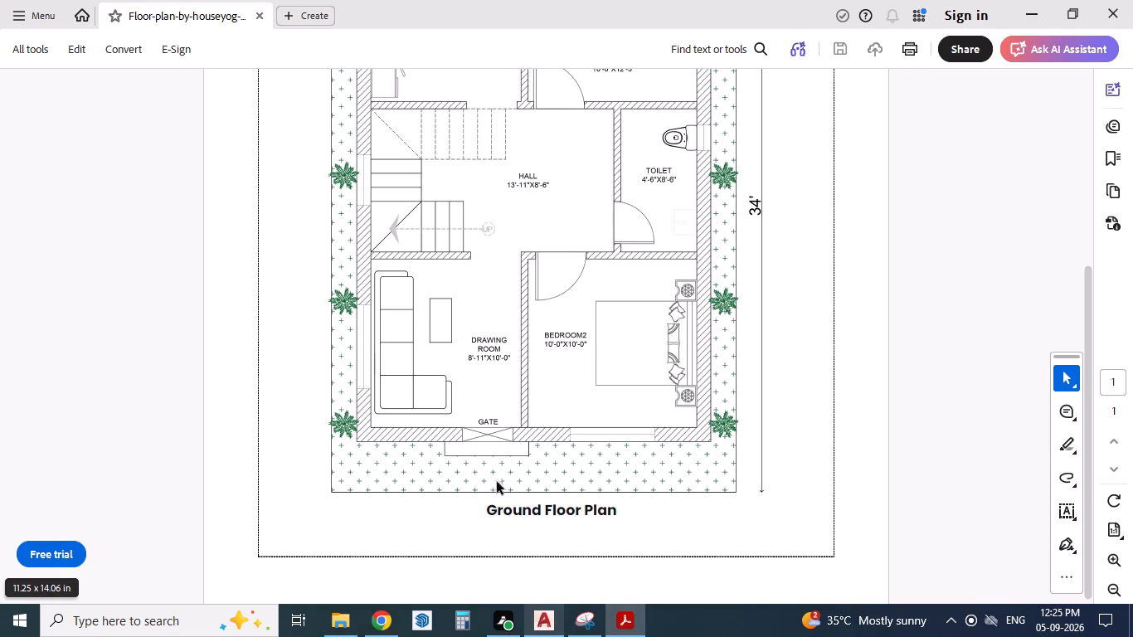
pyautogui.scroll(-3, 494, 469)
pyautogui.hotkey('alt', 'Tab')
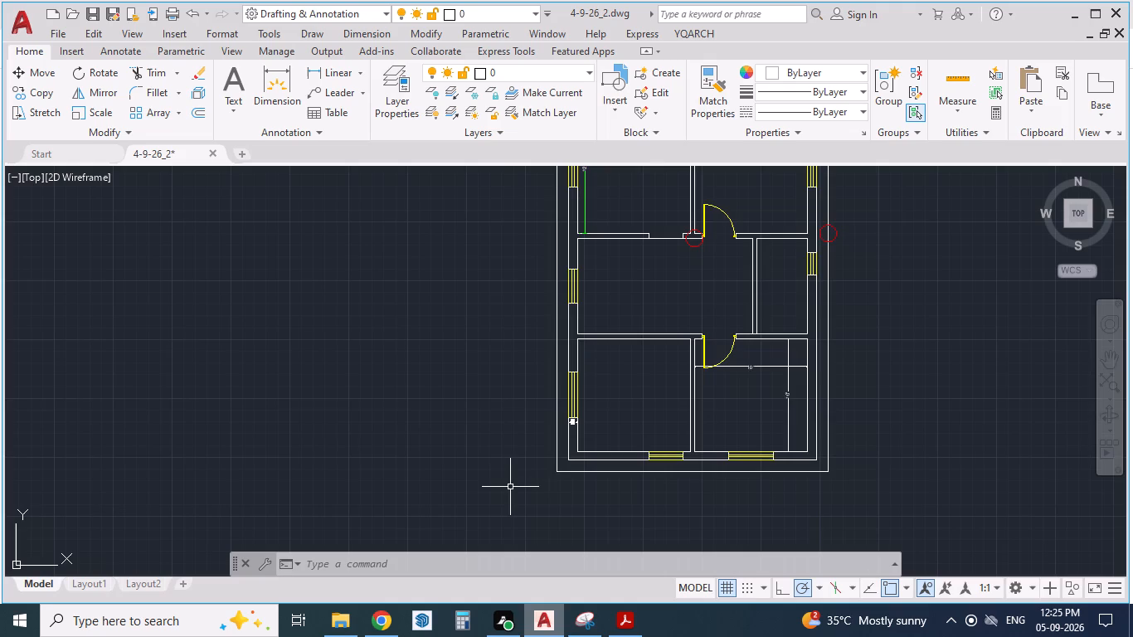
pyautogui.scroll(3, 683, 503)
pyautogui.scroll(-1, 517, 435)
pyautogui.hotkey('alt', 'Tab')
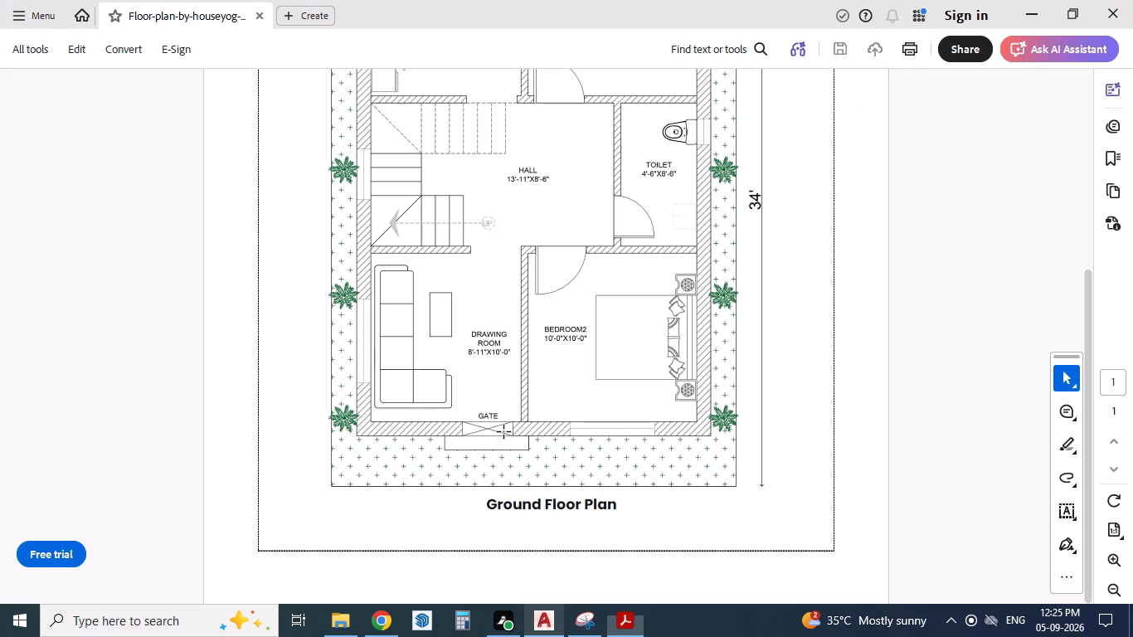
pyautogui.hotkey('alt', 'Tab')
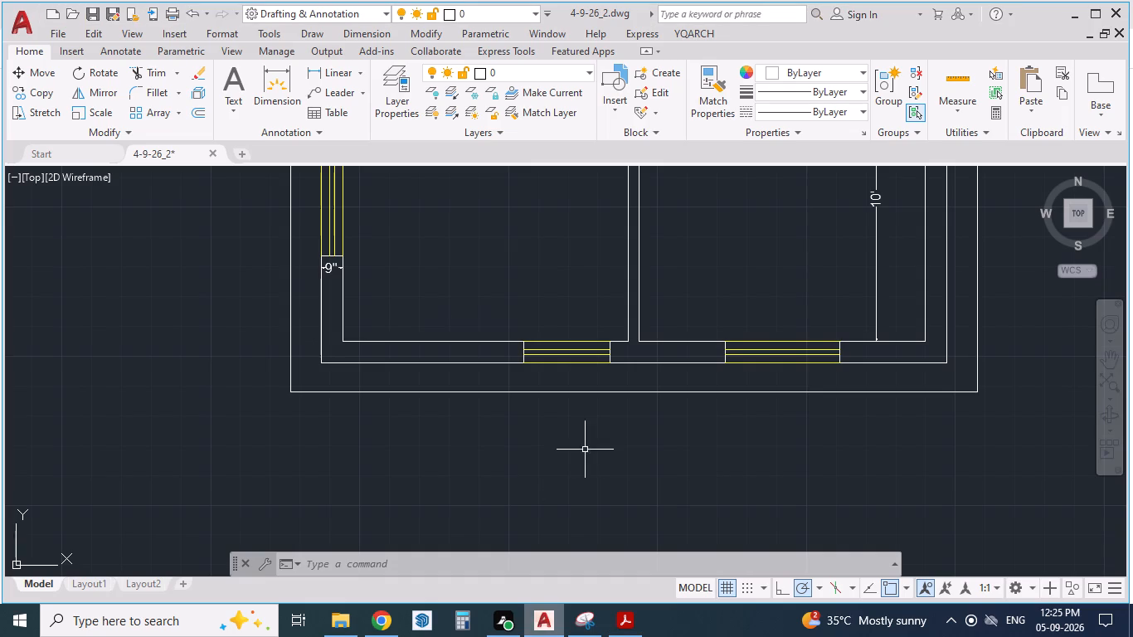
pyautogui.hotkey('alt', 'Tab')
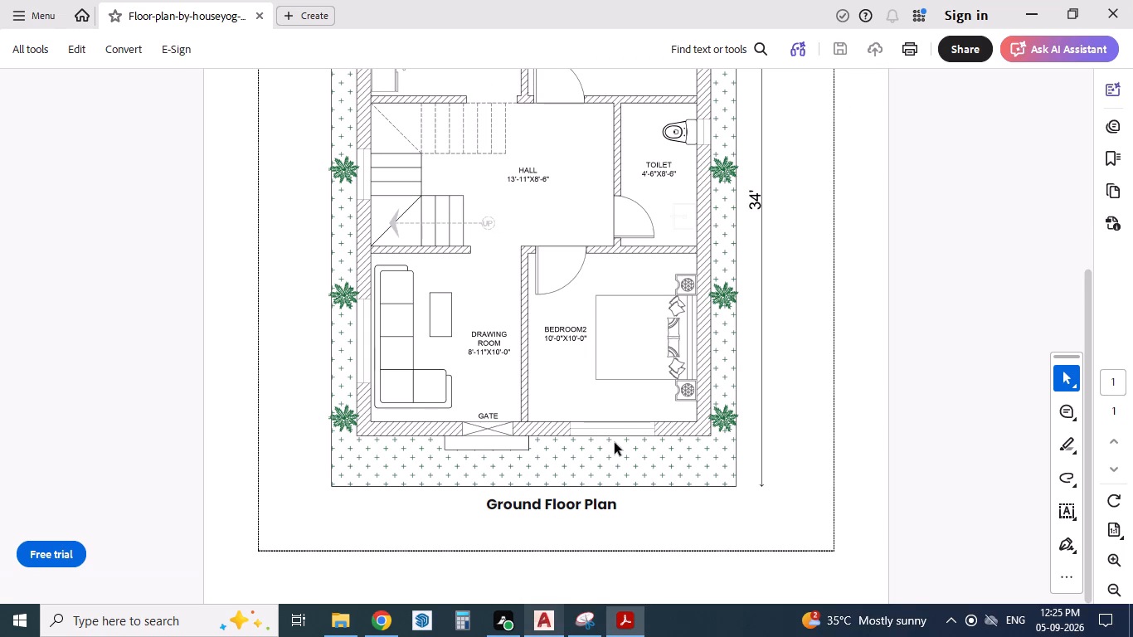
pyautogui.hotkey('alt', 'Tab')
# Draw a three-sided rectangular entrance step with Line against the front wall's outer face, slightly wider than the drawing room's gate opening.
pyautogui.scroll(2, 591, 389)
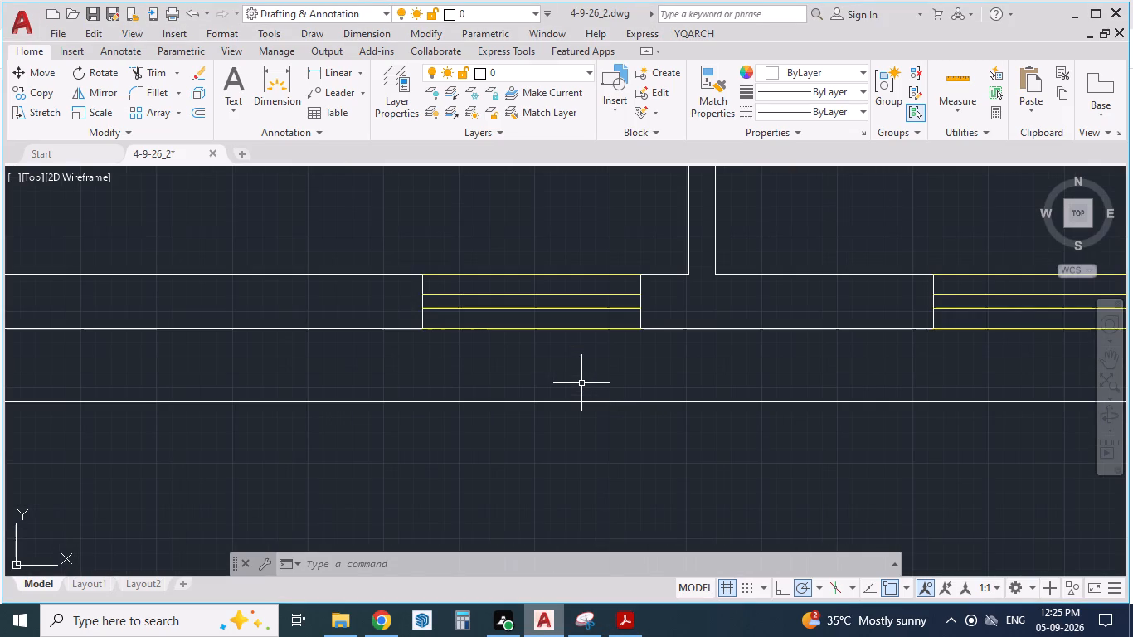
pyautogui.press('l')
pyautogui.press('Return')
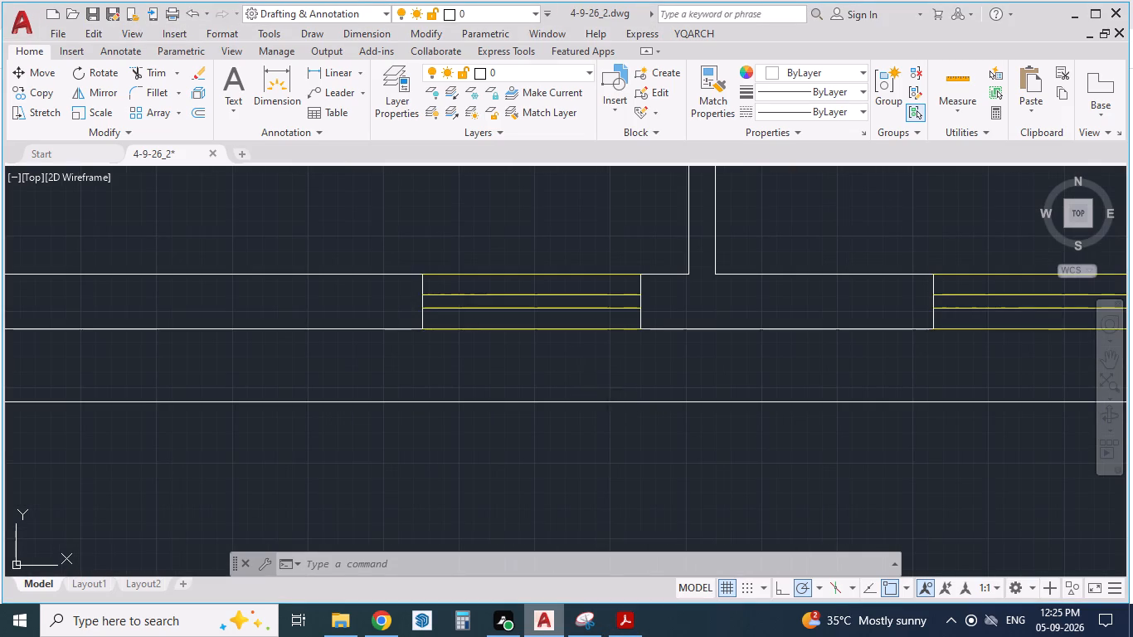
pyautogui.click(375, 333)
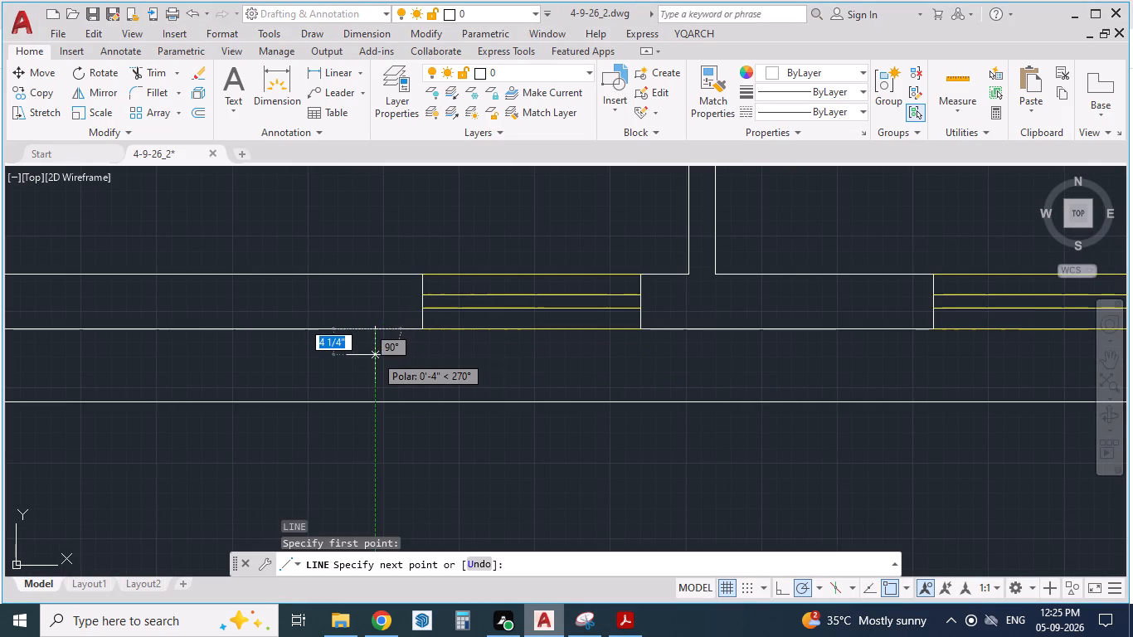
pyautogui.click(373, 368)
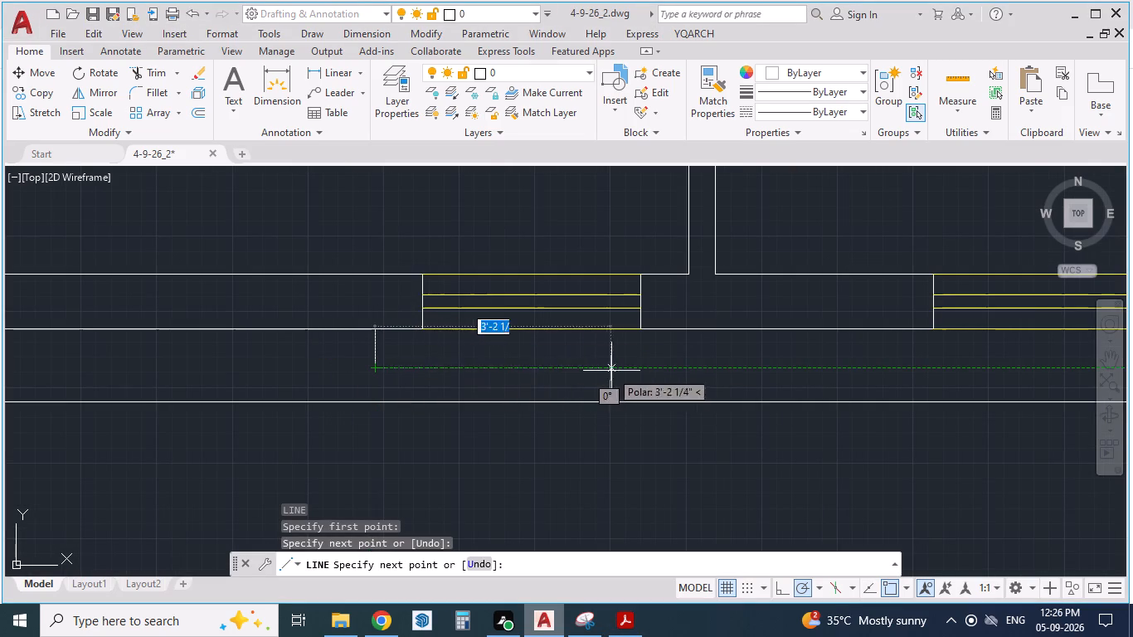
pyautogui.click(675, 372)
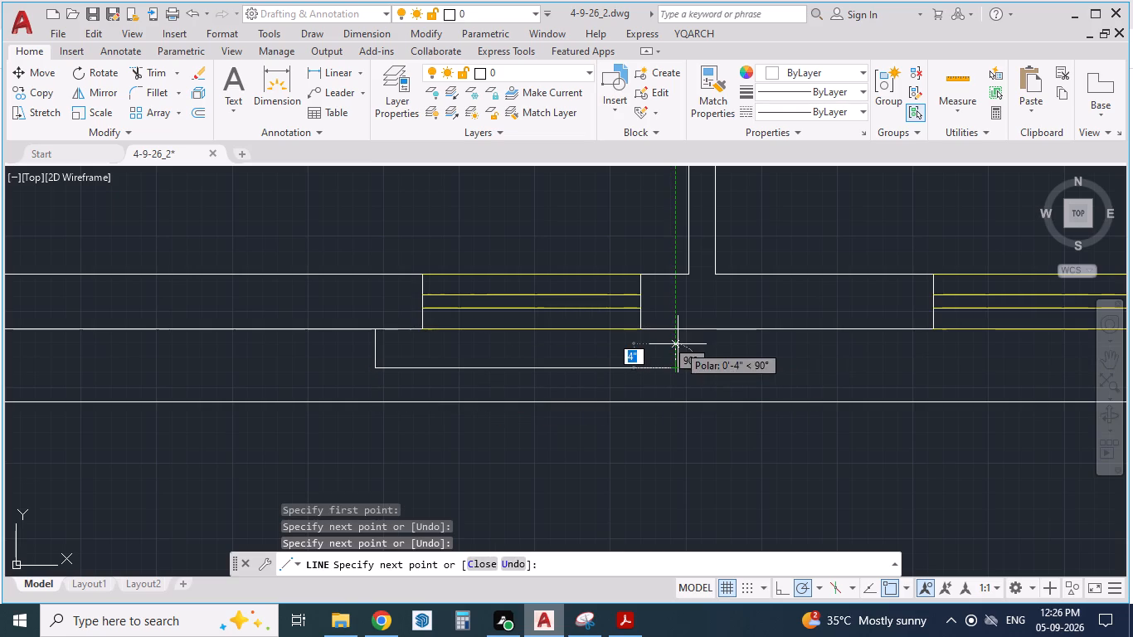
pyautogui.click(677, 333)
pyautogui.press('Return')
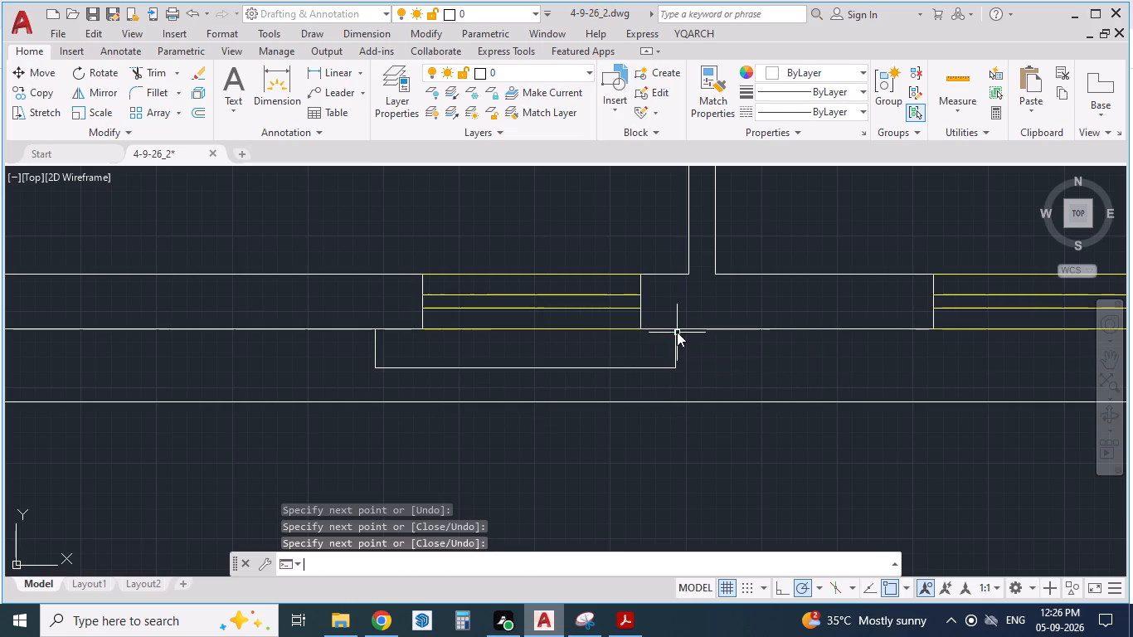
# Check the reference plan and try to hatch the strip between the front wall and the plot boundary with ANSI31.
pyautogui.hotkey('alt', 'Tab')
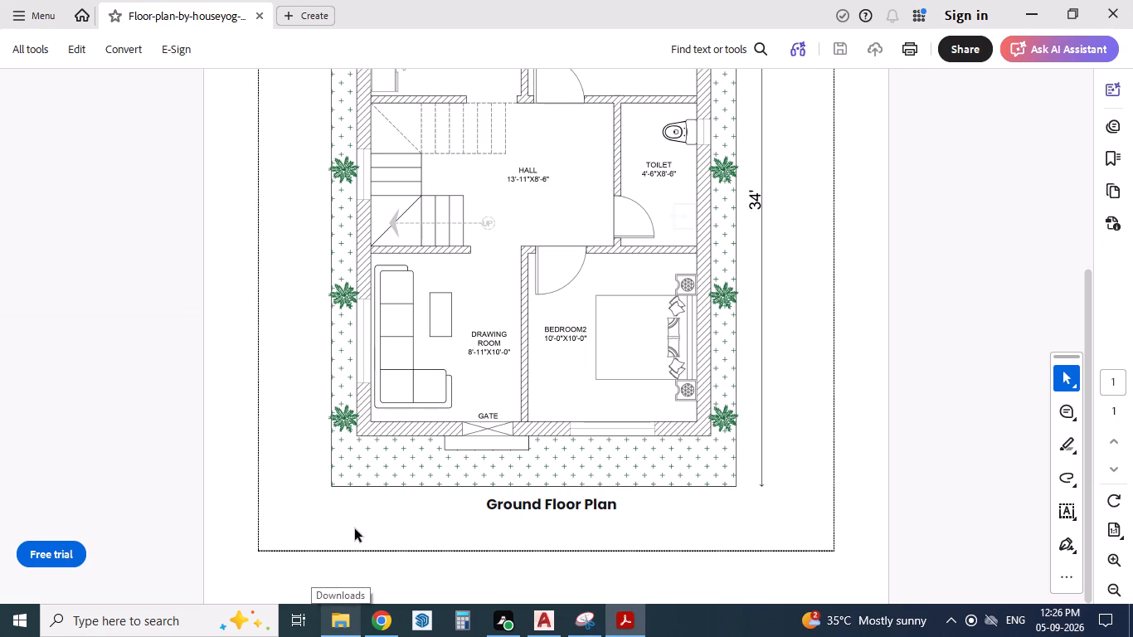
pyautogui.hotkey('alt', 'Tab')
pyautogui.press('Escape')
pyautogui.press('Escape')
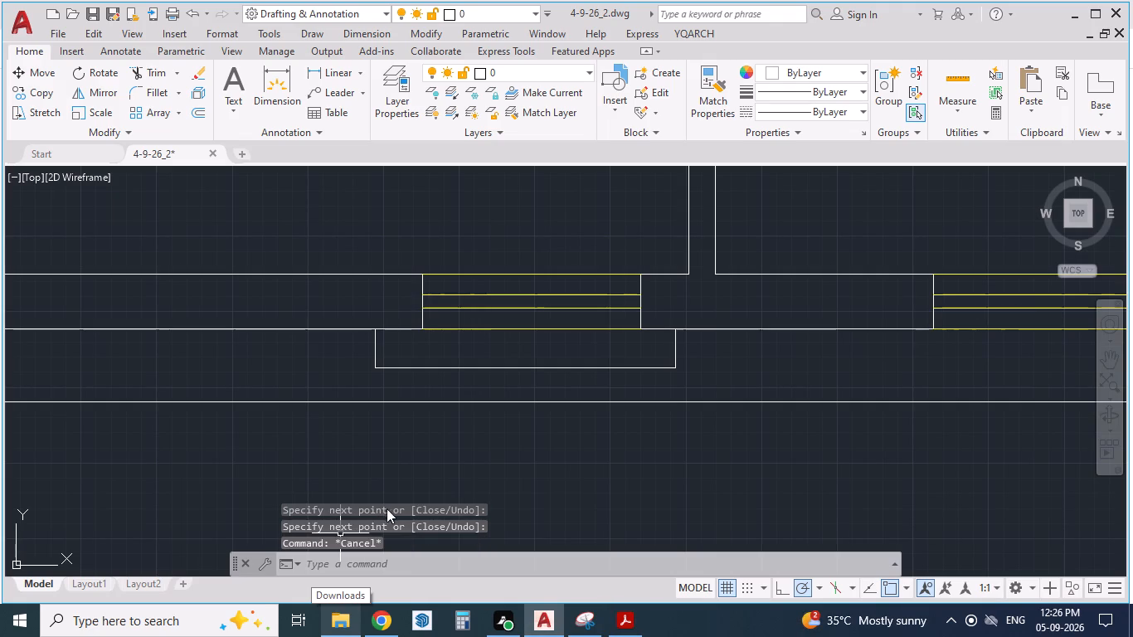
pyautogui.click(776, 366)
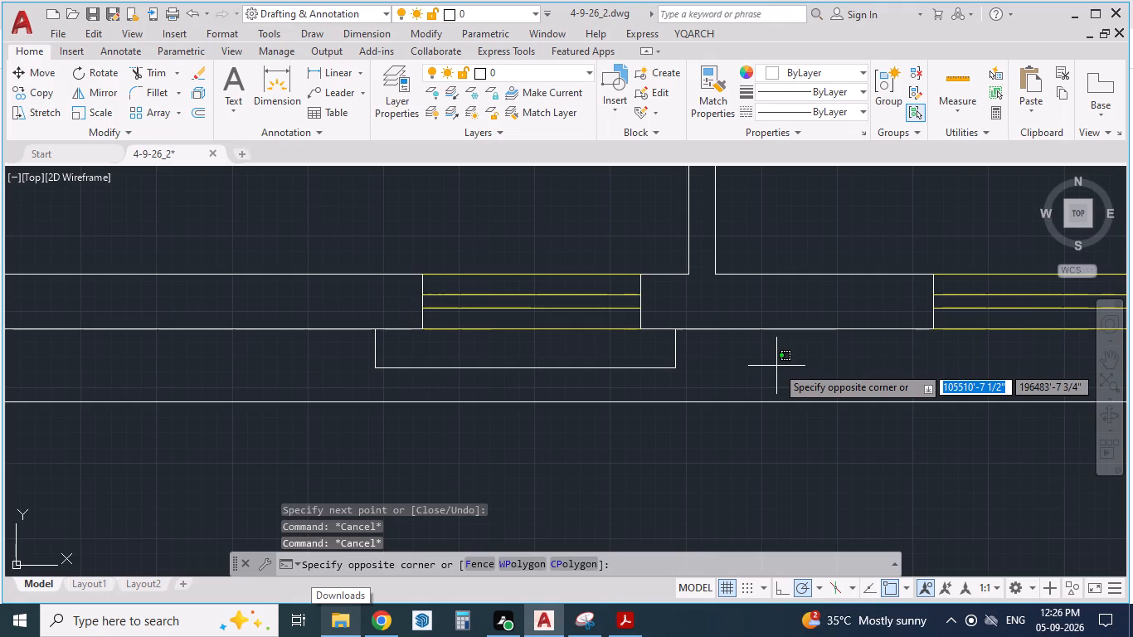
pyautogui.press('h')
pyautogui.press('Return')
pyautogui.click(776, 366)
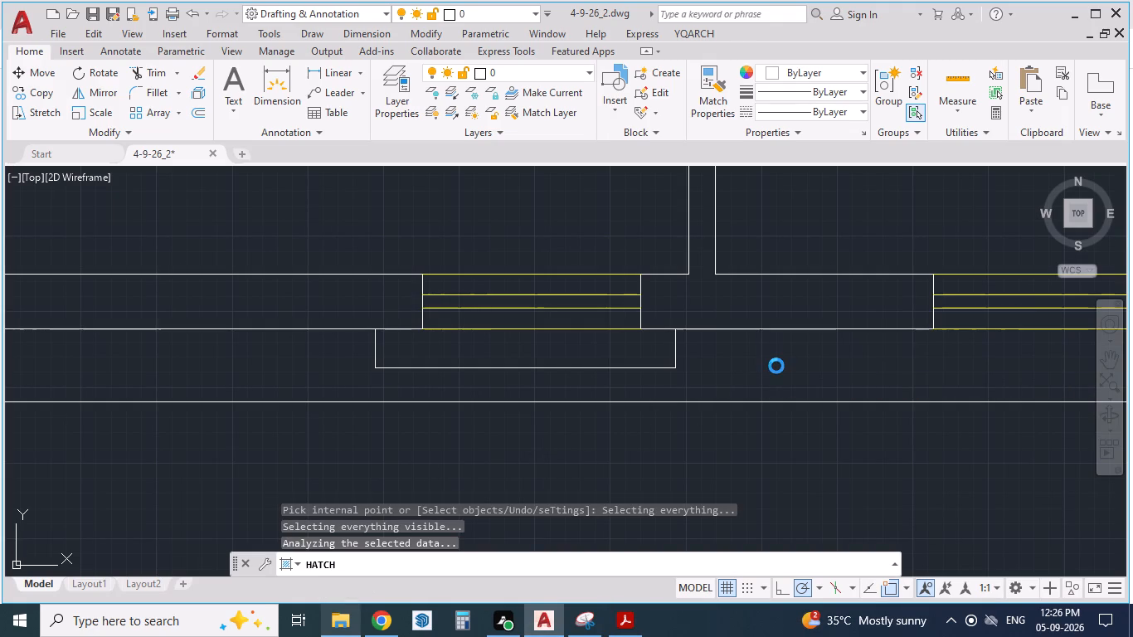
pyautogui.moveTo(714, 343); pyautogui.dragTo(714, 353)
# Examine the outer walls and plot boundary around the whole plan for gaps in the hatch boundary.
pyautogui.scroll(-5, 713, 357)
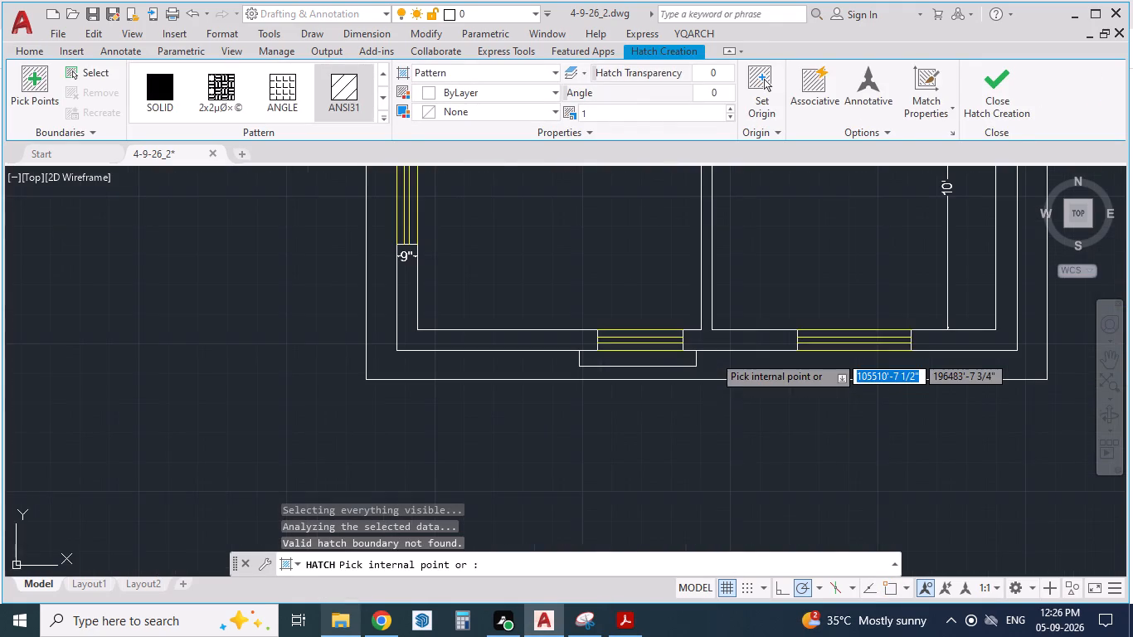
pyautogui.scroll(-1, 659, 416)
pyautogui.scroll(-1, 746, 353)
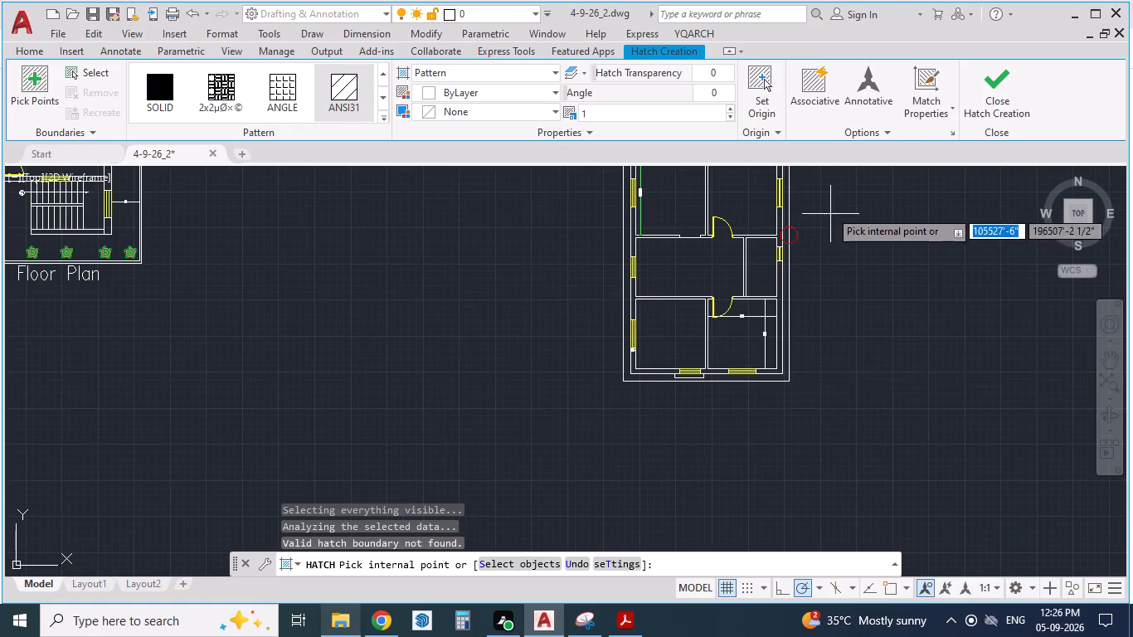
pyautogui.scroll(3, 801, 204)
pyautogui.scroll(1, 759, 360)
pyautogui.scroll(-3, 759, 360)
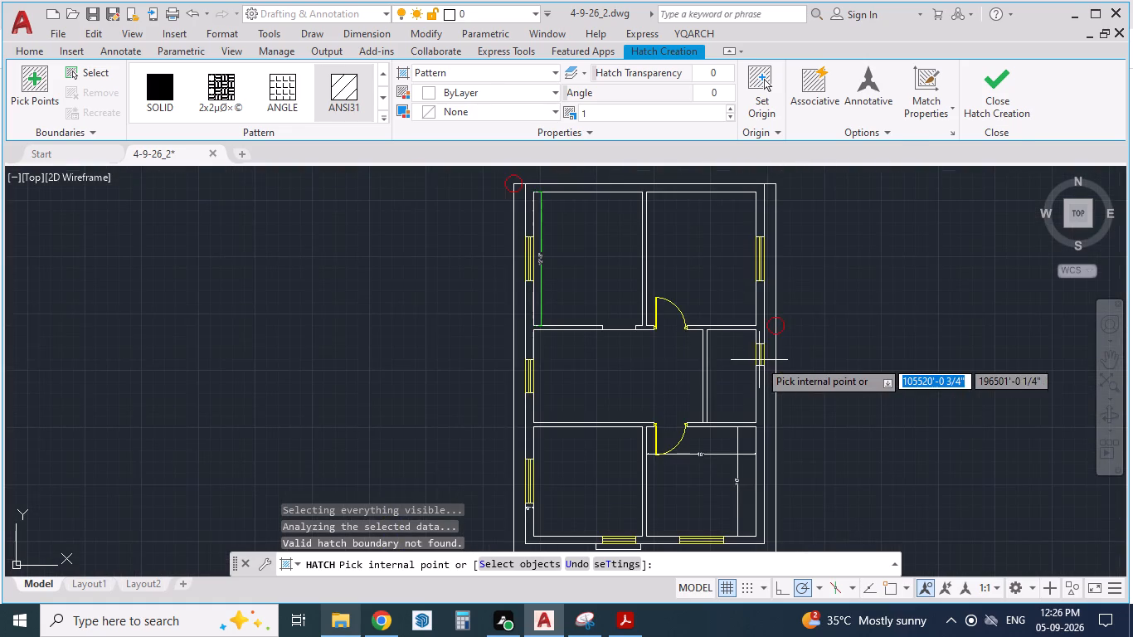
pyautogui.scroll(2, 761, 197)
pyautogui.scroll(-2, 758, 213)
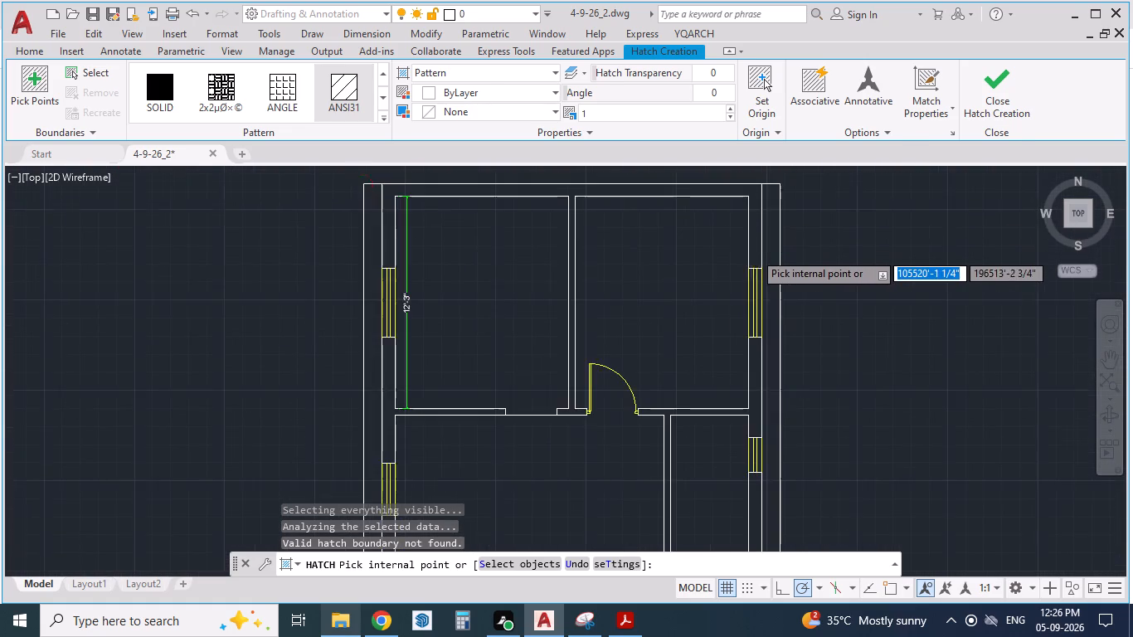
pyautogui.scroll(1, 751, 221)
pyautogui.scroll(-1, 514, 229)
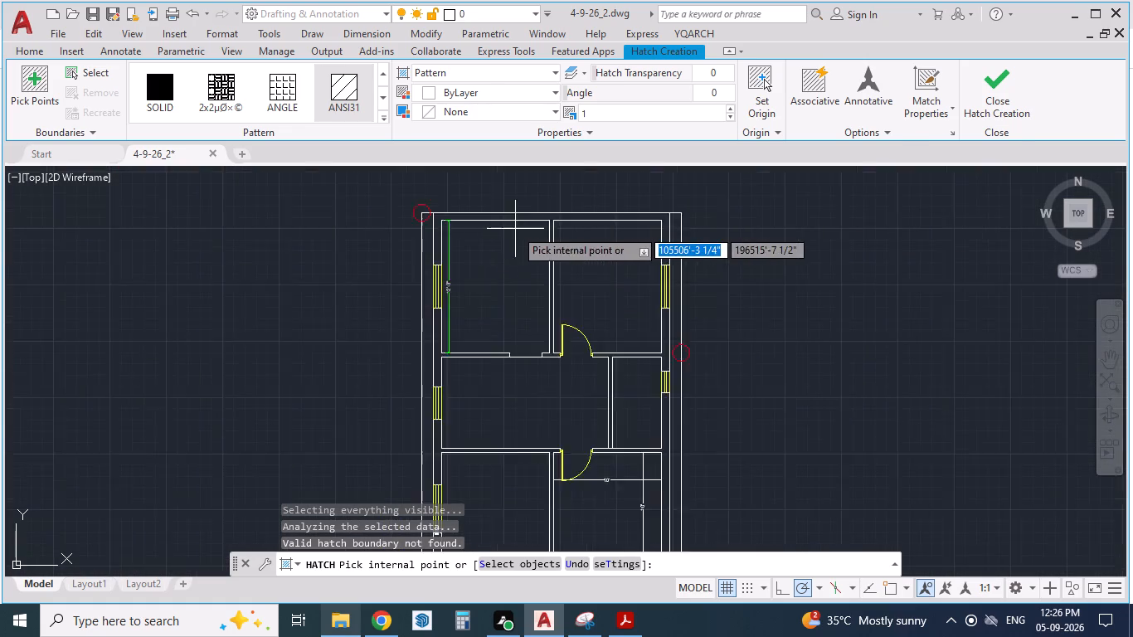
pyautogui.scroll(-1, 515, 229)
pyautogui.scroll(3, 440, 445)
pyautogui.press('Escape')
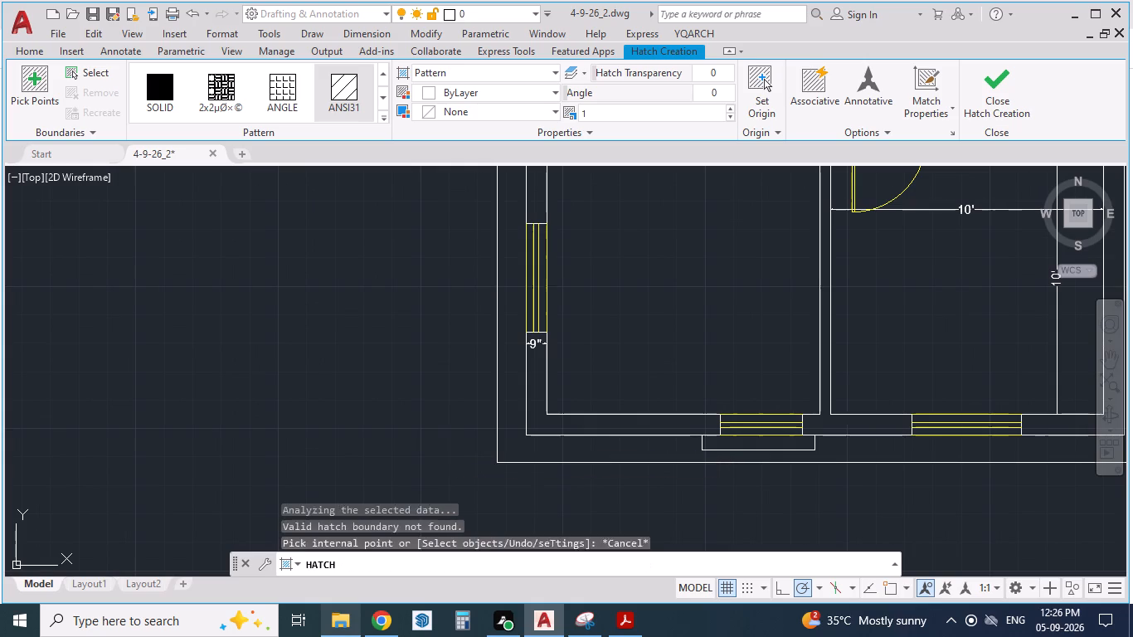
pyautogui.press('Escape')
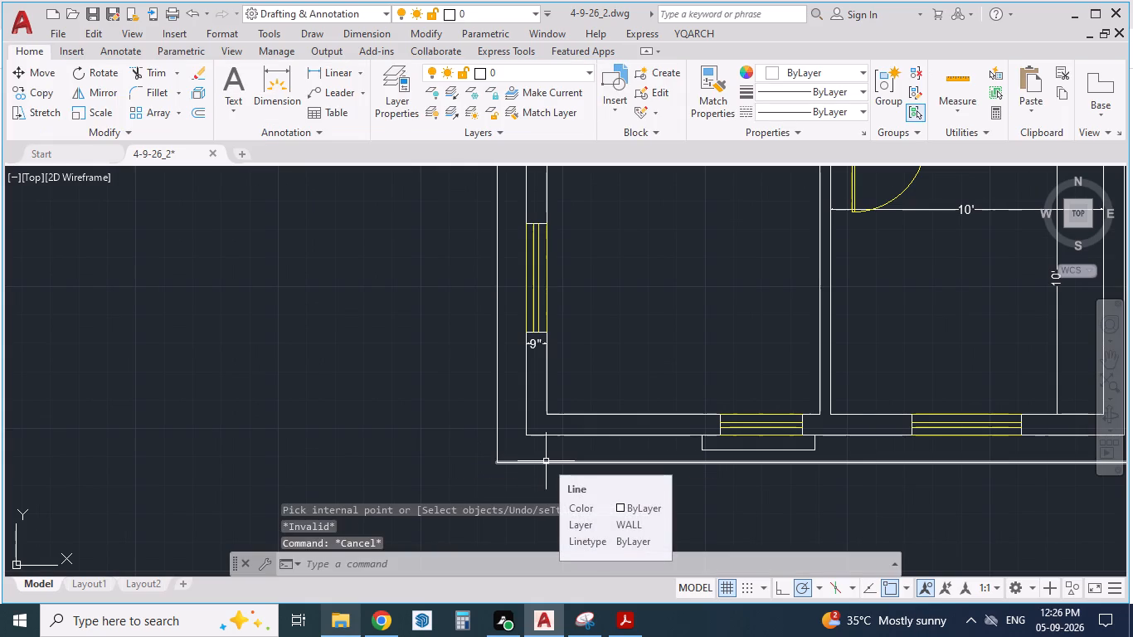
# Extend the left wall's outer line down to the front plot boundary line.
pyautogui.write('EX')
pyautogui.press('Return')
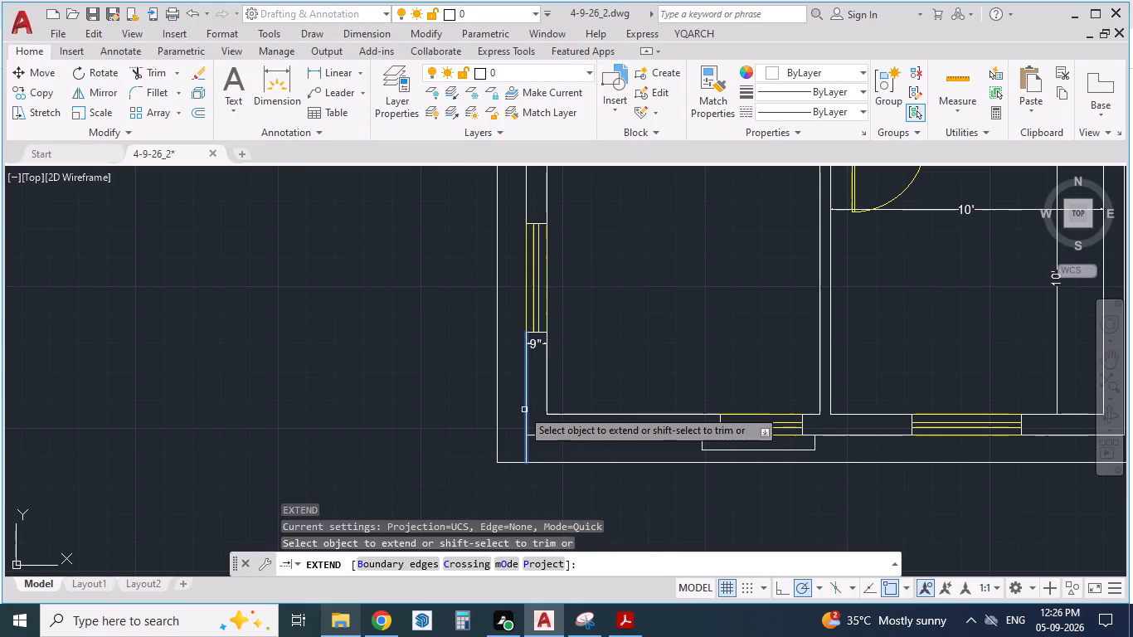
pyautogui.click(526, 411)
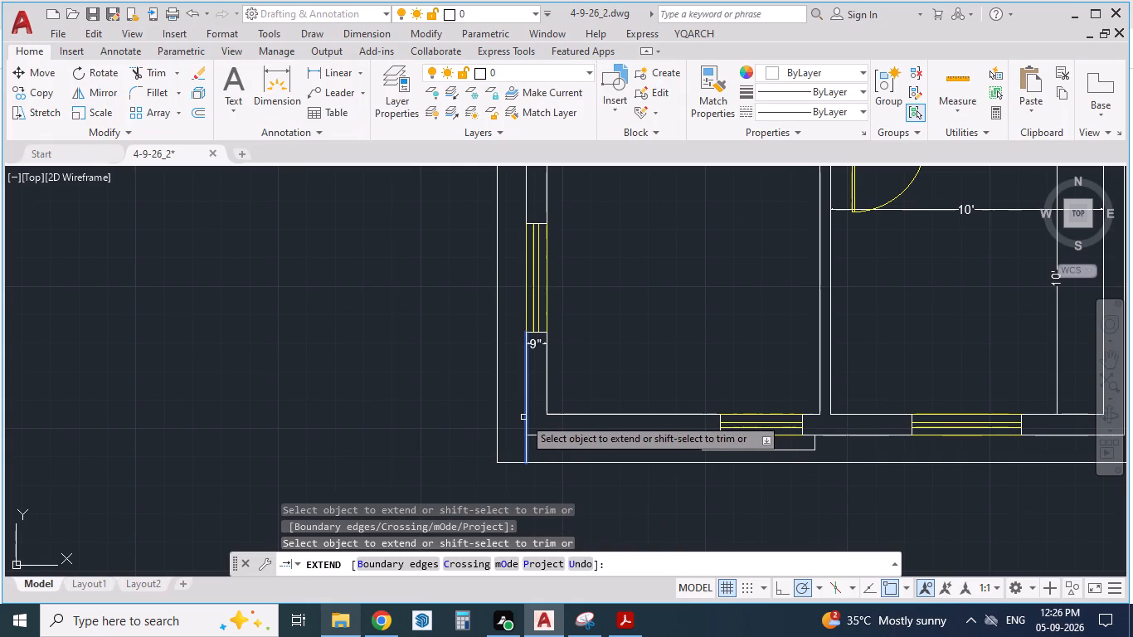
pyautogui.press('Escape')
pyautogui.press('Escape')
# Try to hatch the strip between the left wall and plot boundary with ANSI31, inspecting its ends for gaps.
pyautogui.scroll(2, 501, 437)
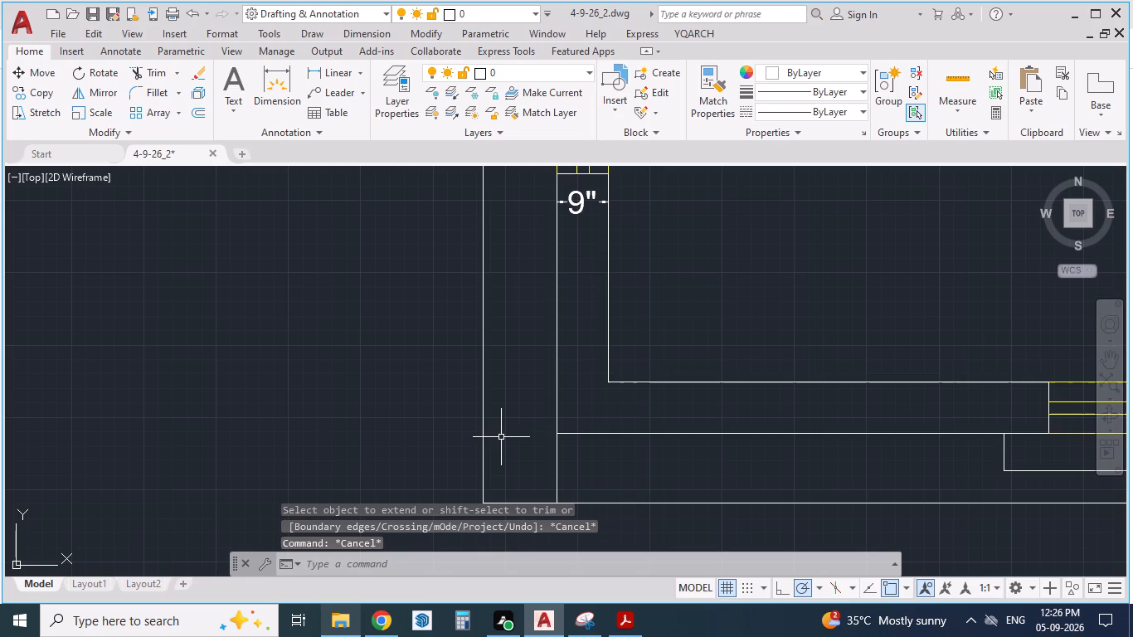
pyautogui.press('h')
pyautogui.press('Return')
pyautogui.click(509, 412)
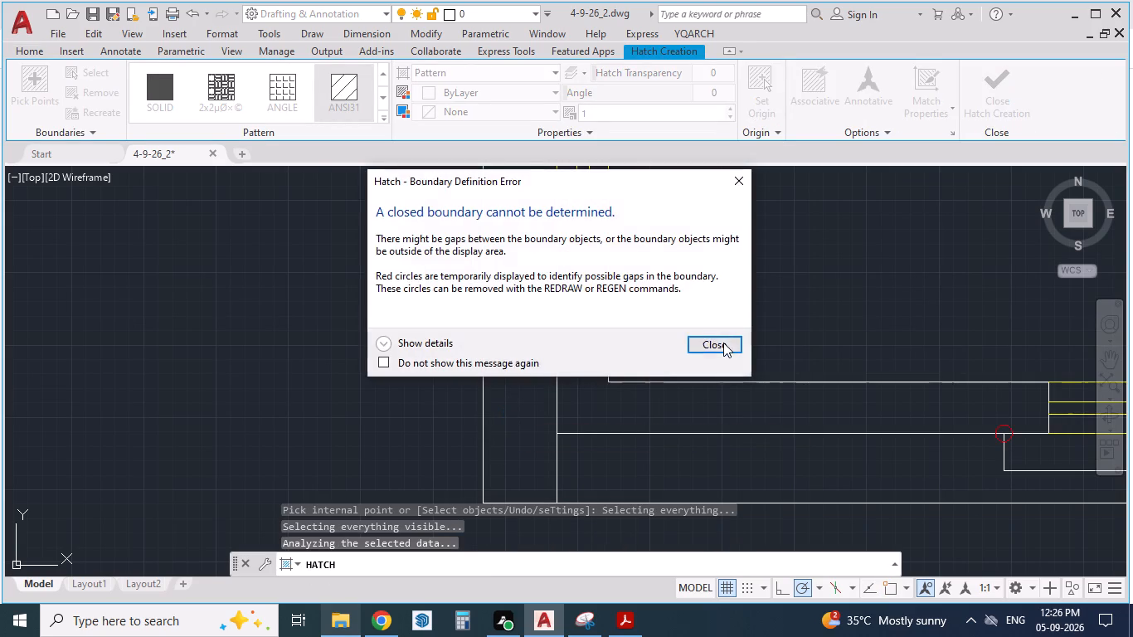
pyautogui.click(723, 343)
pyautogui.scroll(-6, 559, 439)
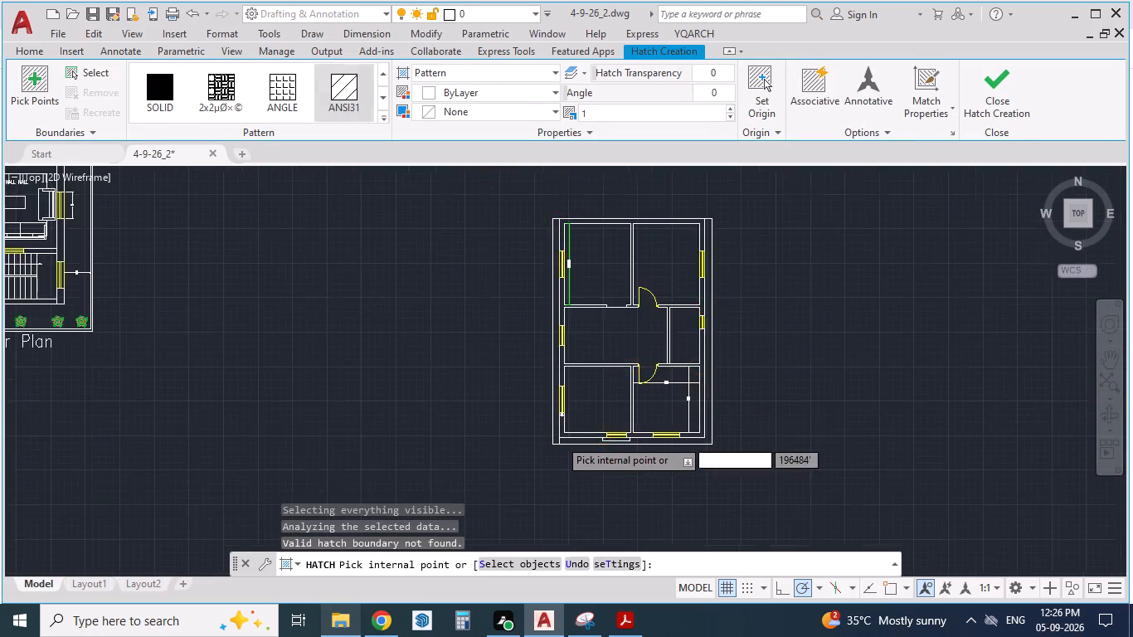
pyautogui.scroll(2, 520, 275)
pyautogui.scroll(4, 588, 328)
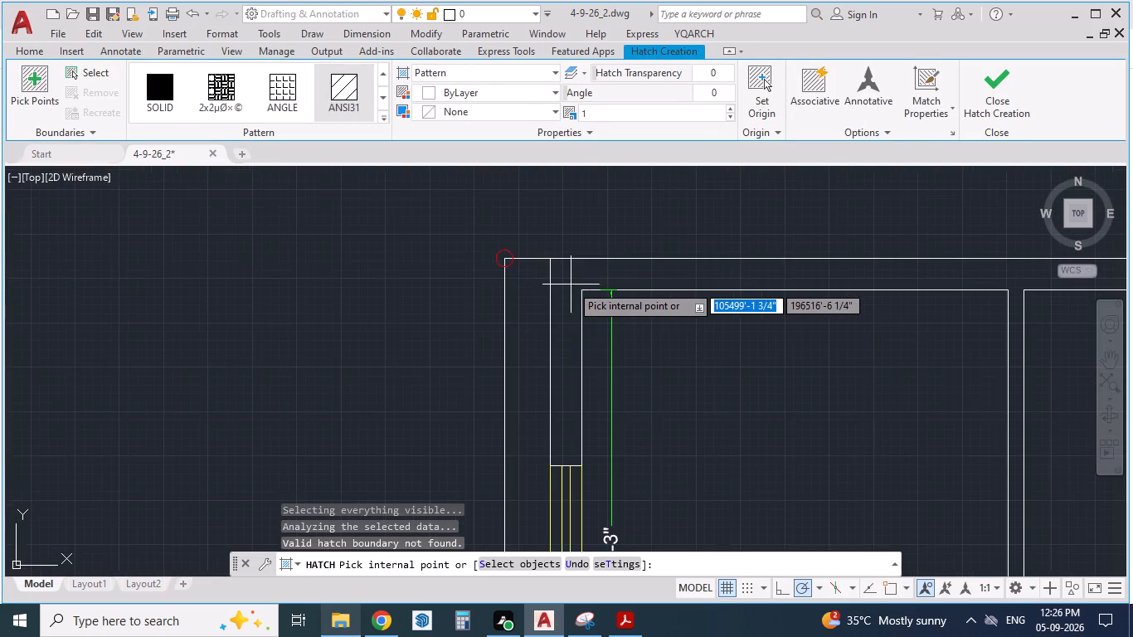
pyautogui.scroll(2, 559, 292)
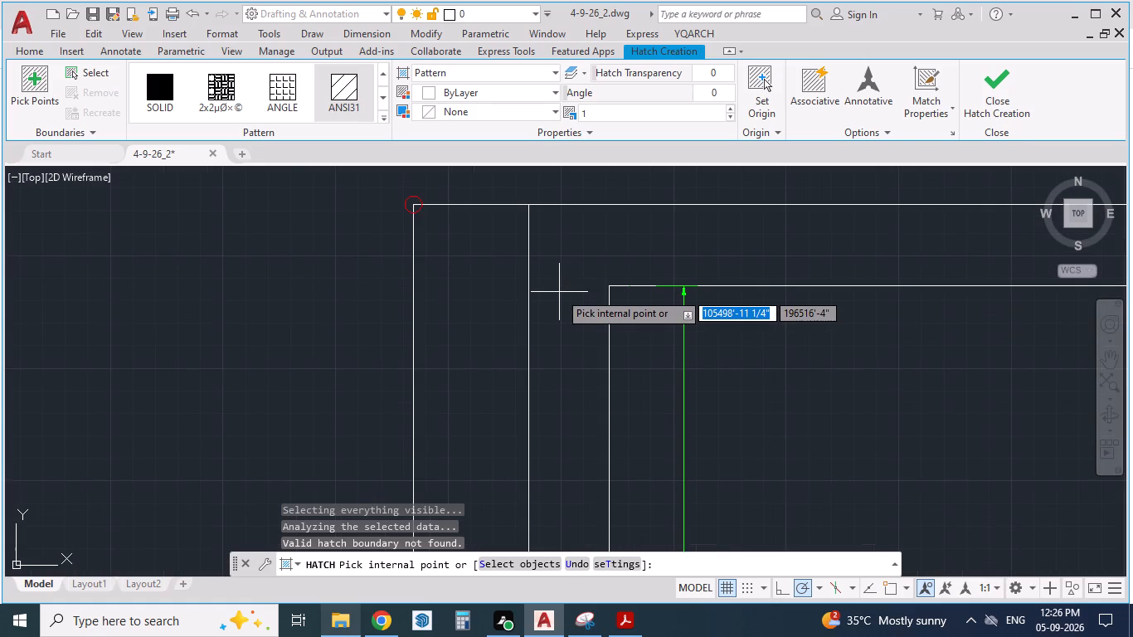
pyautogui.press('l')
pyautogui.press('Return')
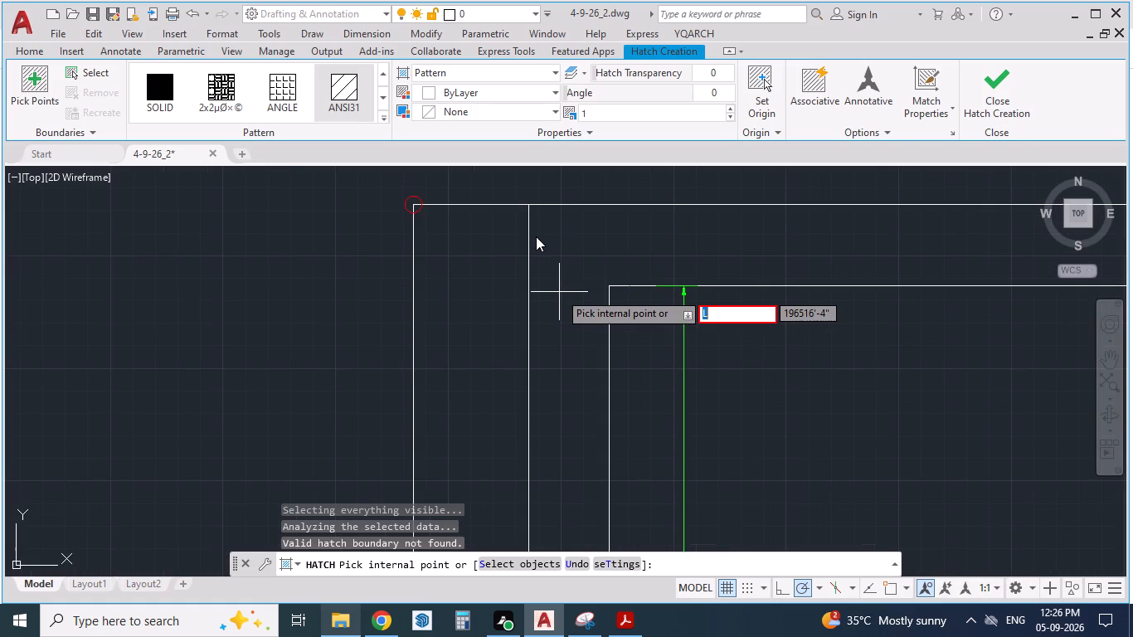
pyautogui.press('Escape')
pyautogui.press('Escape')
# Draw a 34' vertical line along the left wall's outer face, from the rear plot boundary to the front plot boundary.
pyautogui.press('l')
pyautogui.press('Return')
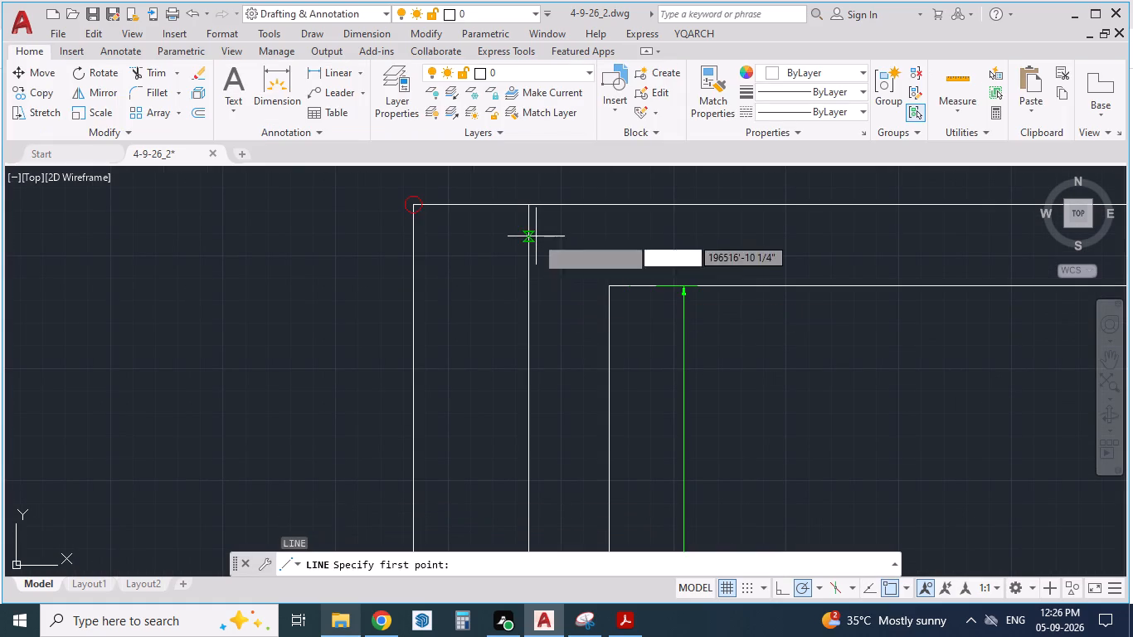
pyautogui.click(528, 208)
pyautogui.scroll(-4, 528, 207)
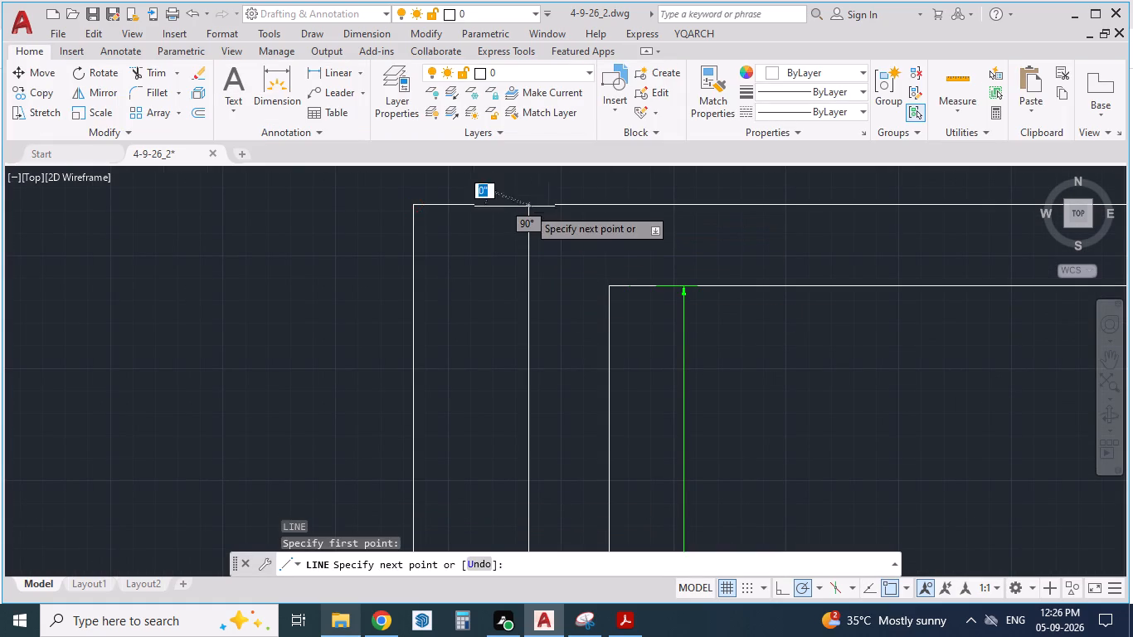
pyautogui.scroll(-4, 528, 207)
pyautogui.scroll(3, 534, 409)
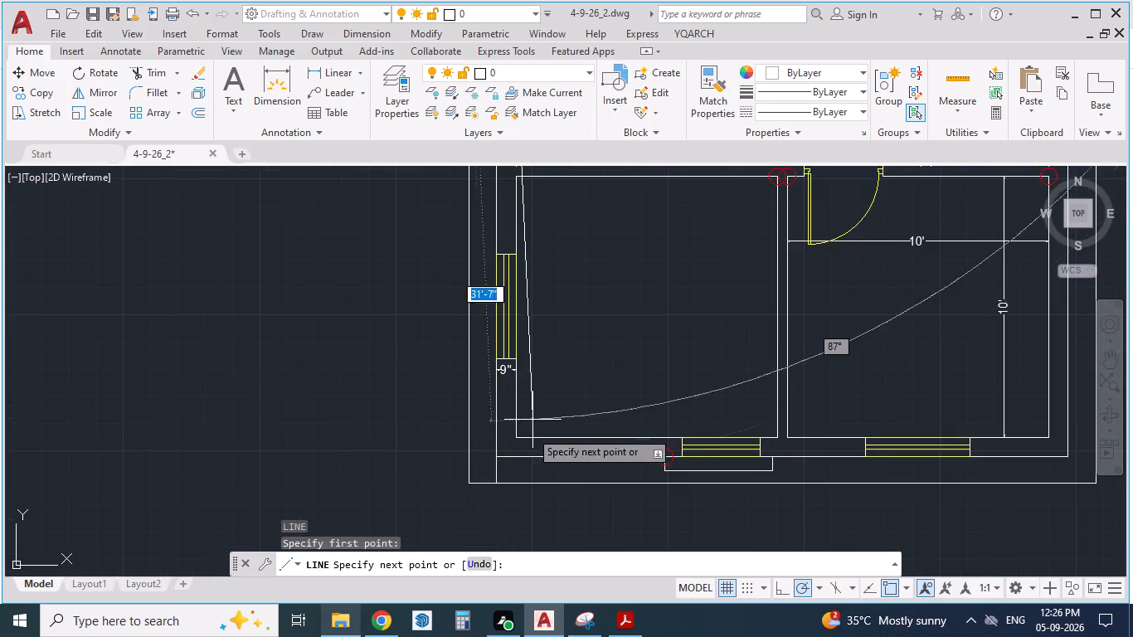
pyautogui.scroll(1, 510, 481)
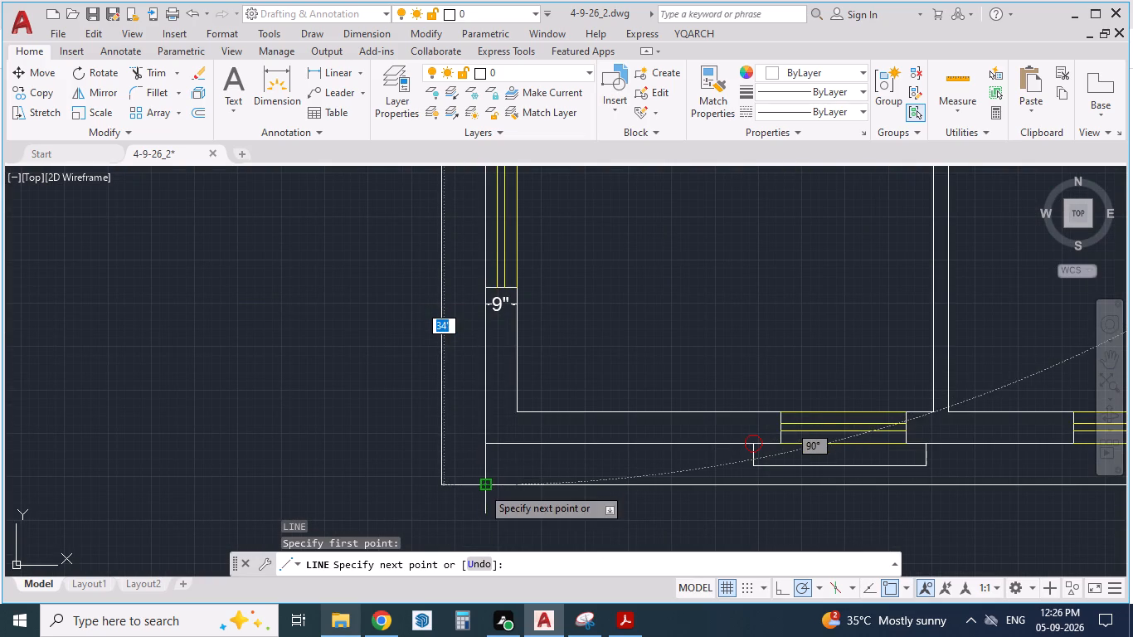
pyautogui.click(482, 487)
pyautogui.press('Return')
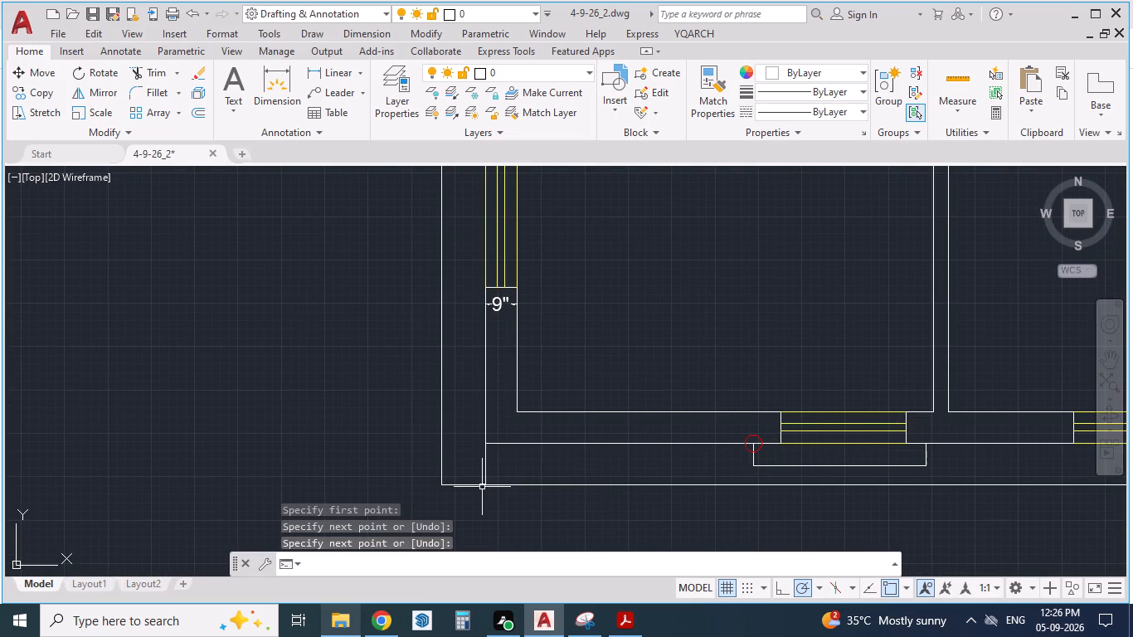
pyautogui.press('Escape')
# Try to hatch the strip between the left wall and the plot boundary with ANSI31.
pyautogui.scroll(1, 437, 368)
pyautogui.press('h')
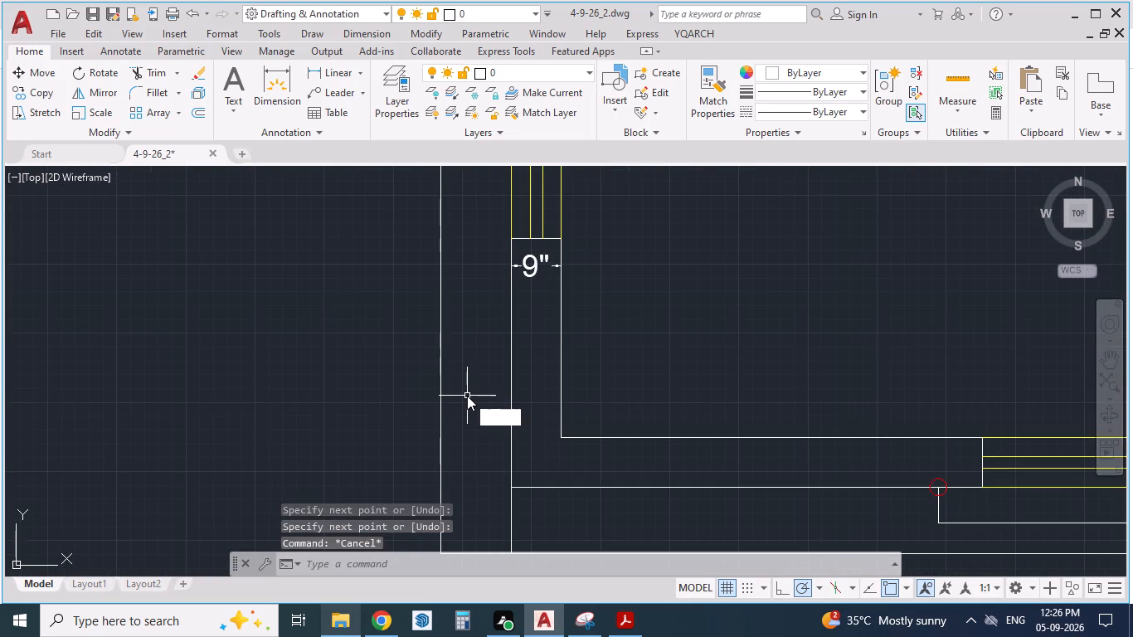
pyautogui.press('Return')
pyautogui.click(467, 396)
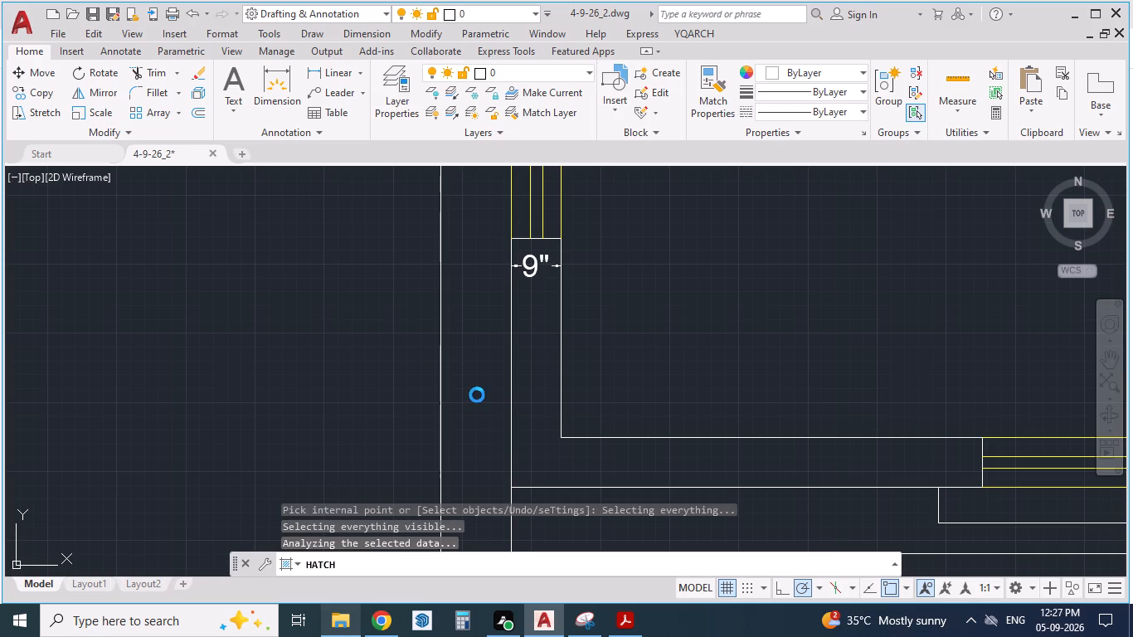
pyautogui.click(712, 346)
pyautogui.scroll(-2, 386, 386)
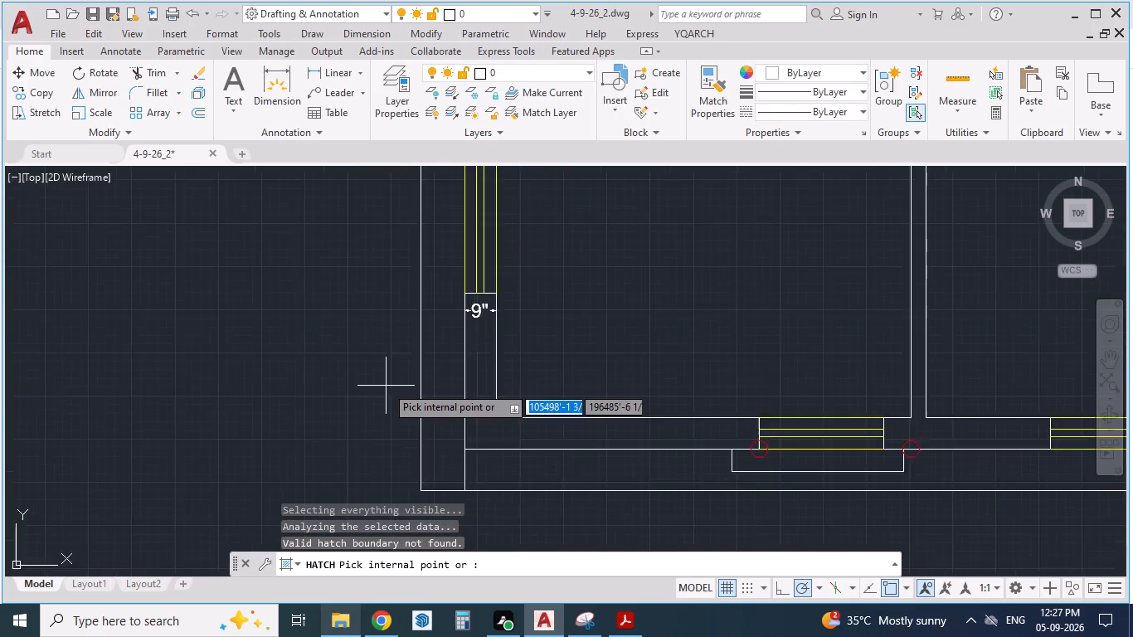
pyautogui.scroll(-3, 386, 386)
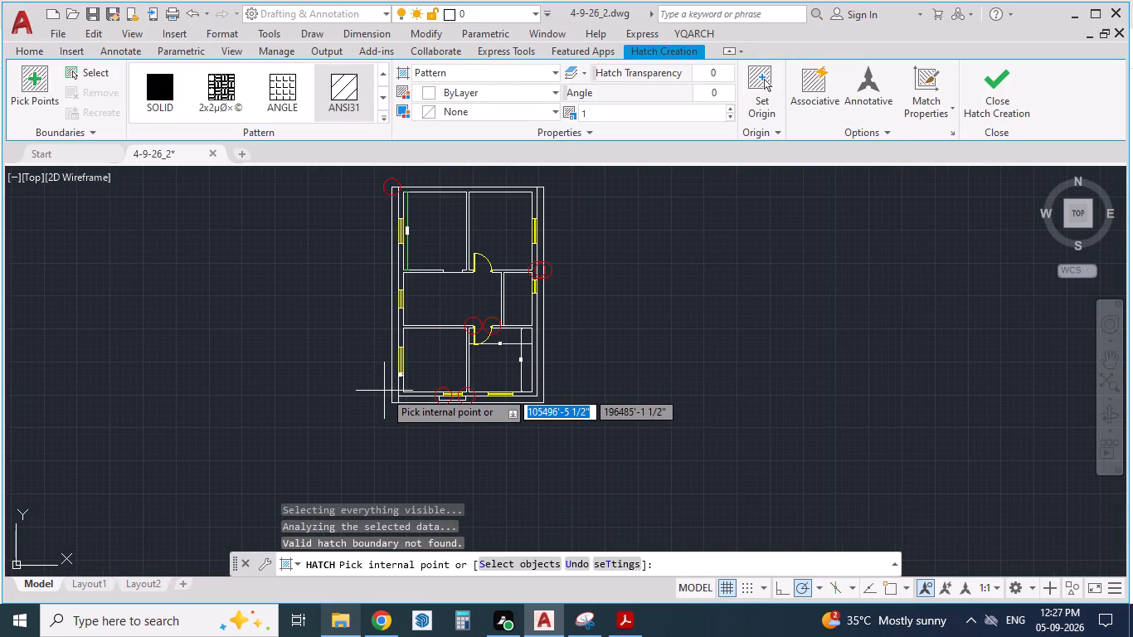
# Switch to the reference PDF and check the ground floor plan's open strip around the house.
pyautogui.hotkey('alt', 'Tab')
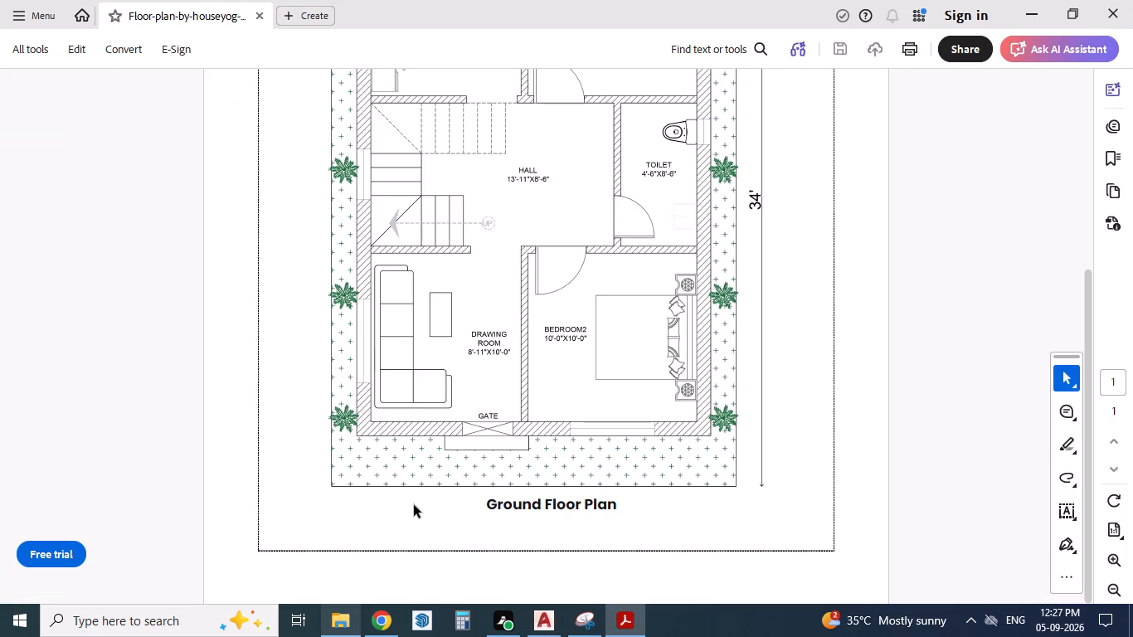
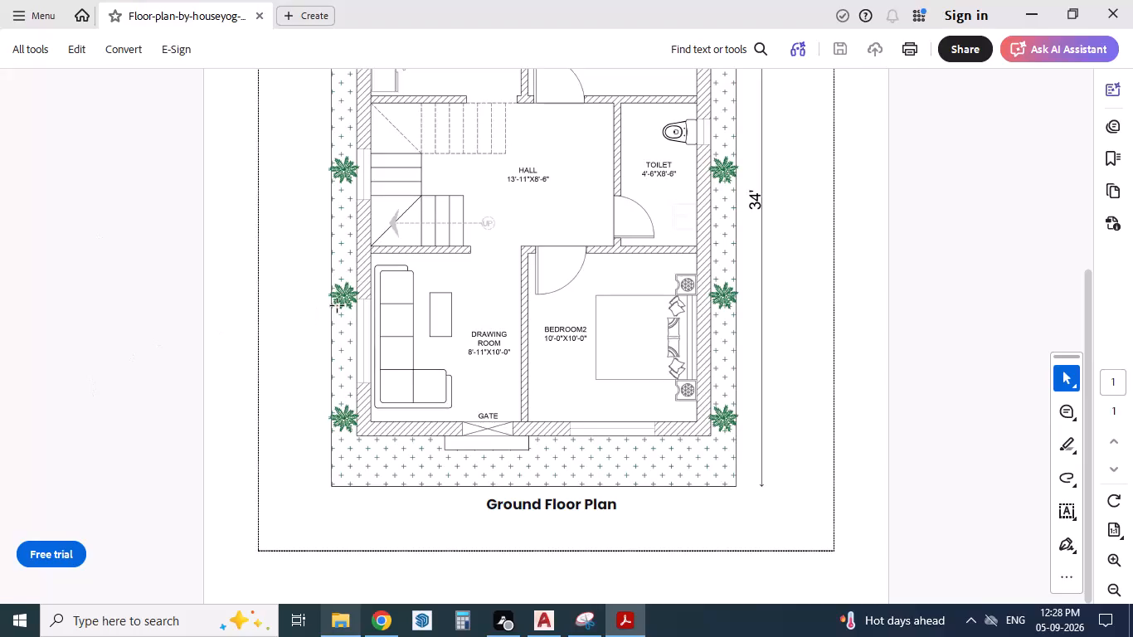
# Examine the whole ground floor plan in the reference PDF, especially the planted strip along the sides and front of the house.
pyautogui.scroll(-3, 368, 311)
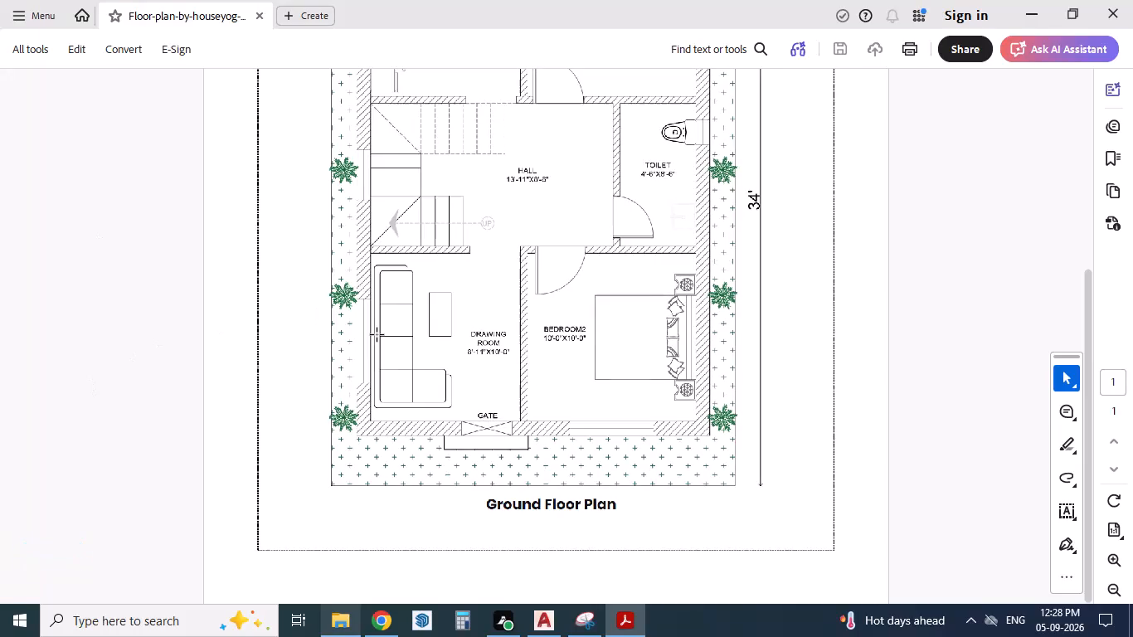
pyautogui.scroll(-1, 377, 335)
pyautogui.press('Escape')
pyautogui.press('Escape')
pyautogui.scroll(-1, 377, 335)
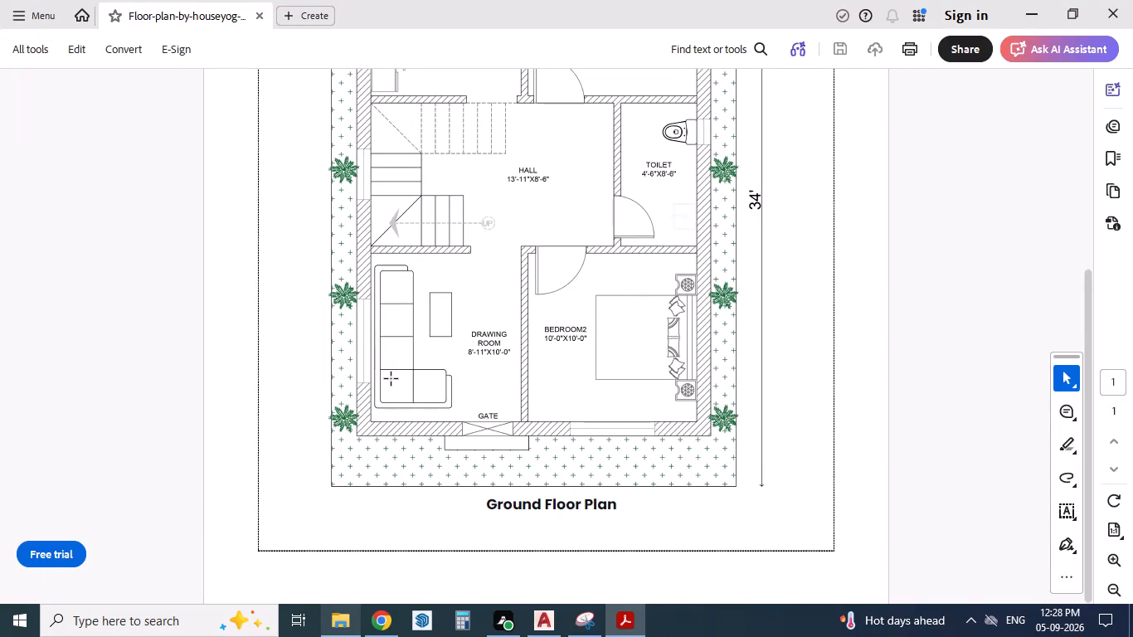
pyautogui.keyDown('ctrl'); pyautogui.scroll(-1, 481, 550); pyautogui.keyUp('ctrl')
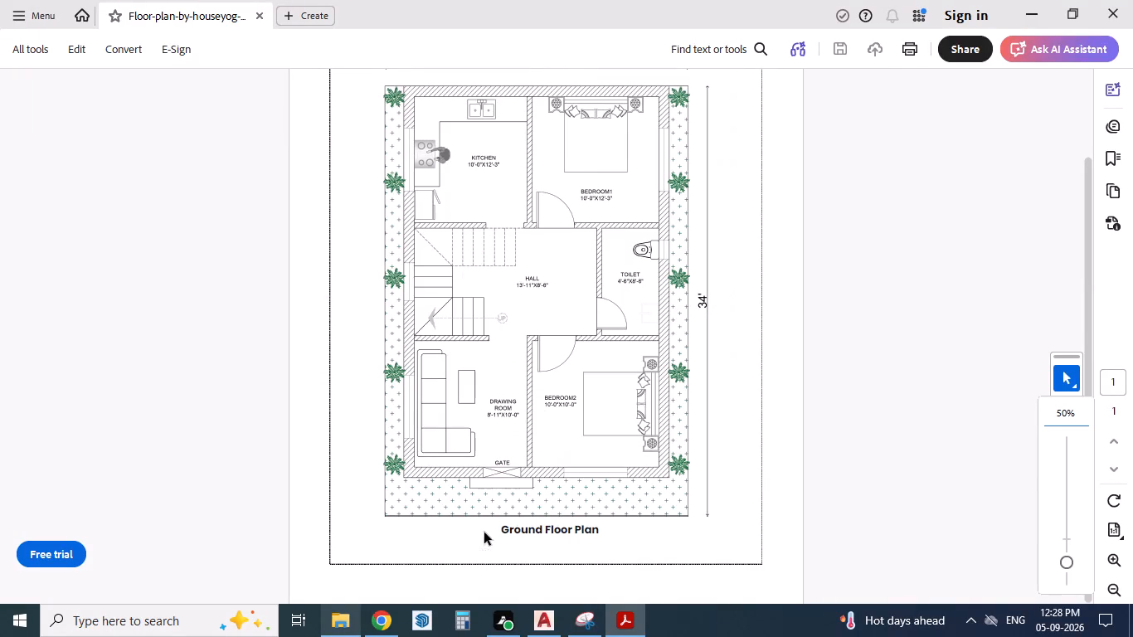
pyautogui.keyDown('ctrl'); pyautogui.scroll(1, 535, 132); pyautogui.keyUp('ctrl')
pyautogui.keyDown('ctrl'); pyautogui.scroll(-2, 520, 178); pyautogui.keyUp('ctrl')
pyautogui.keyDown('ctrl'); pyautogui.scroll(2, 516, 161); pyautogui.keyUp('ctrl')
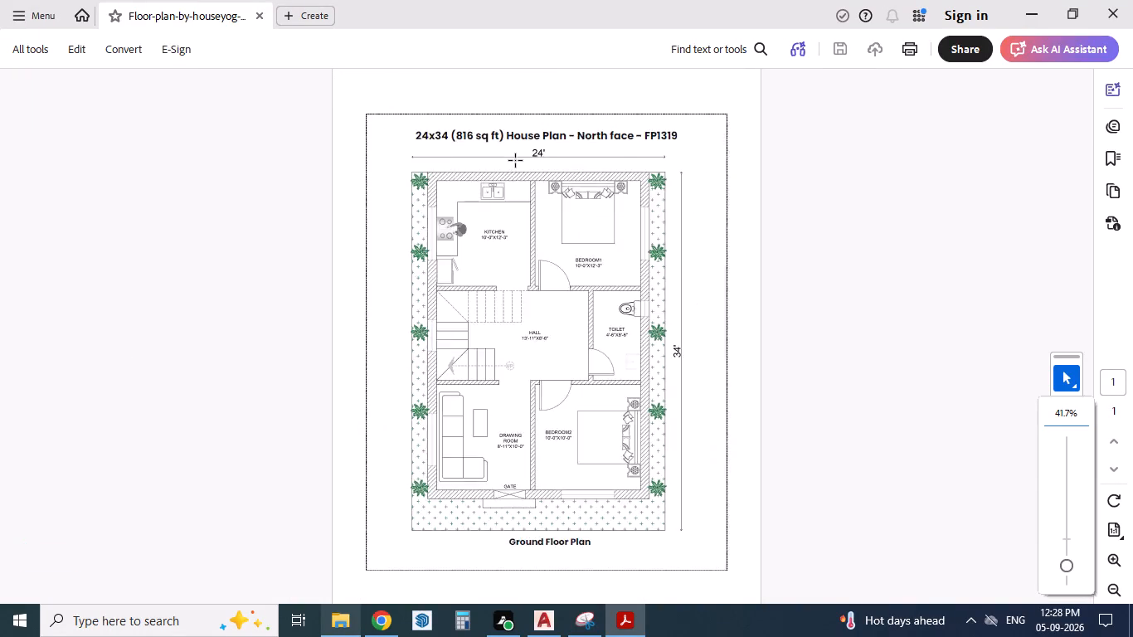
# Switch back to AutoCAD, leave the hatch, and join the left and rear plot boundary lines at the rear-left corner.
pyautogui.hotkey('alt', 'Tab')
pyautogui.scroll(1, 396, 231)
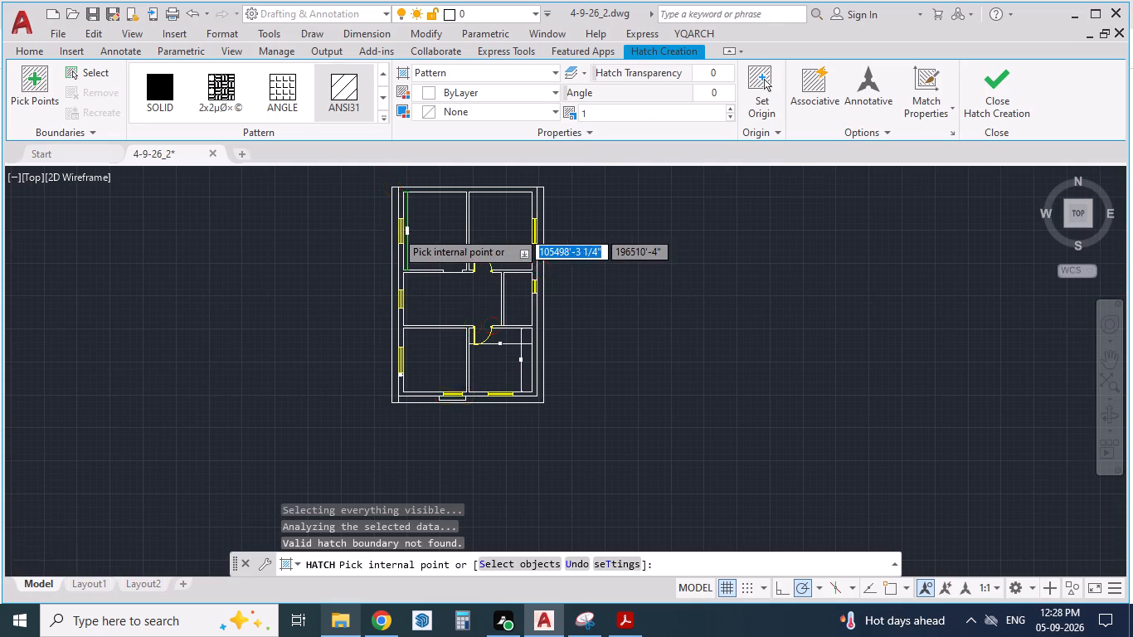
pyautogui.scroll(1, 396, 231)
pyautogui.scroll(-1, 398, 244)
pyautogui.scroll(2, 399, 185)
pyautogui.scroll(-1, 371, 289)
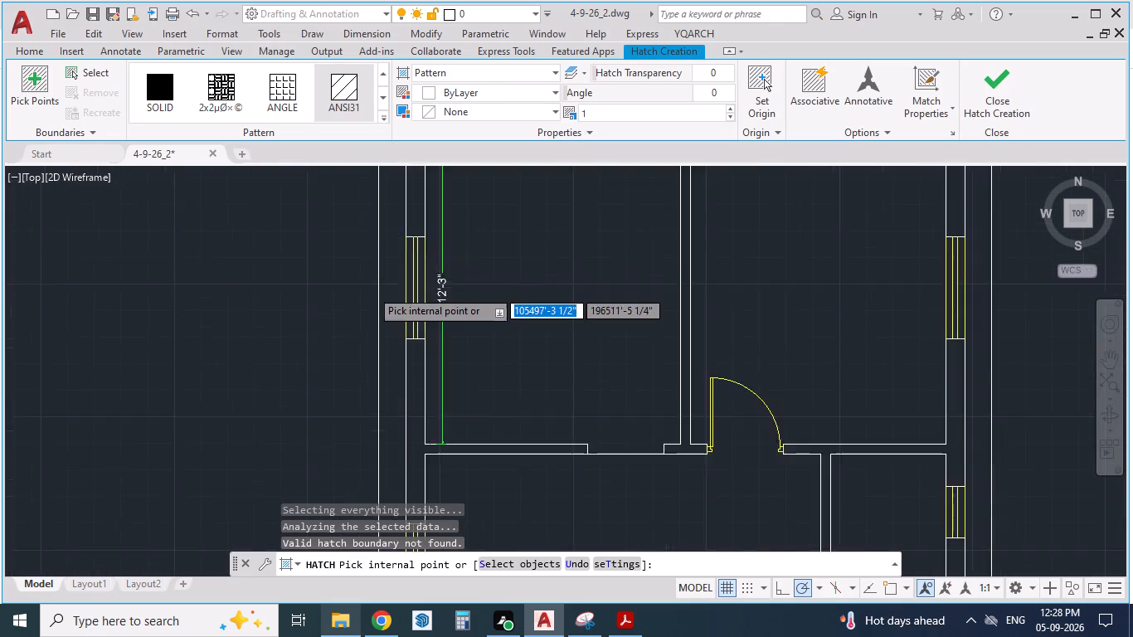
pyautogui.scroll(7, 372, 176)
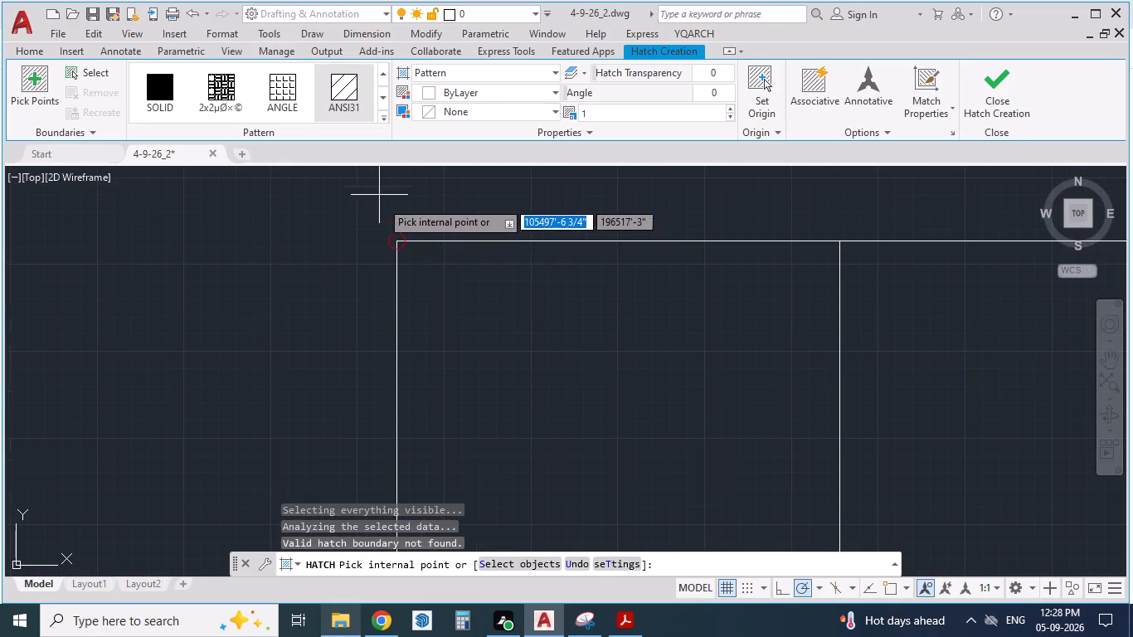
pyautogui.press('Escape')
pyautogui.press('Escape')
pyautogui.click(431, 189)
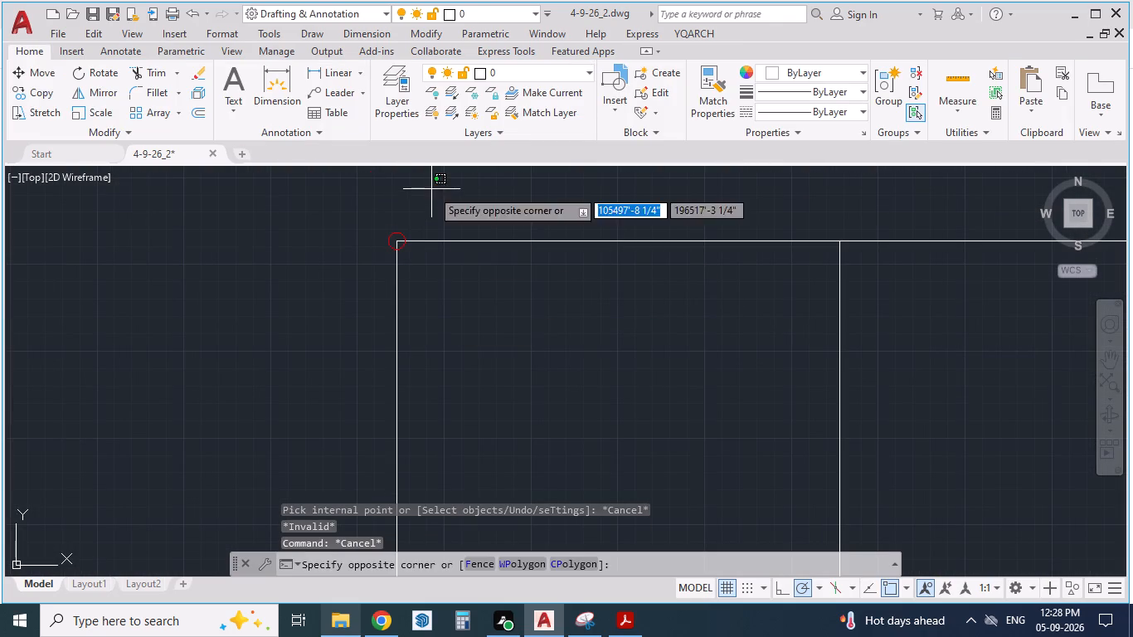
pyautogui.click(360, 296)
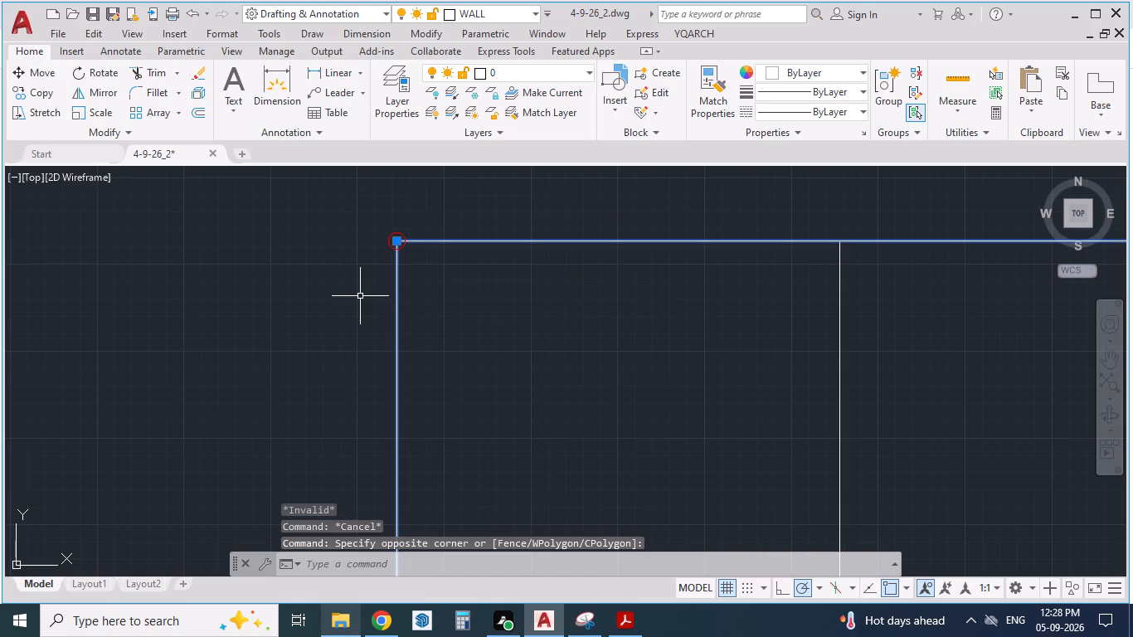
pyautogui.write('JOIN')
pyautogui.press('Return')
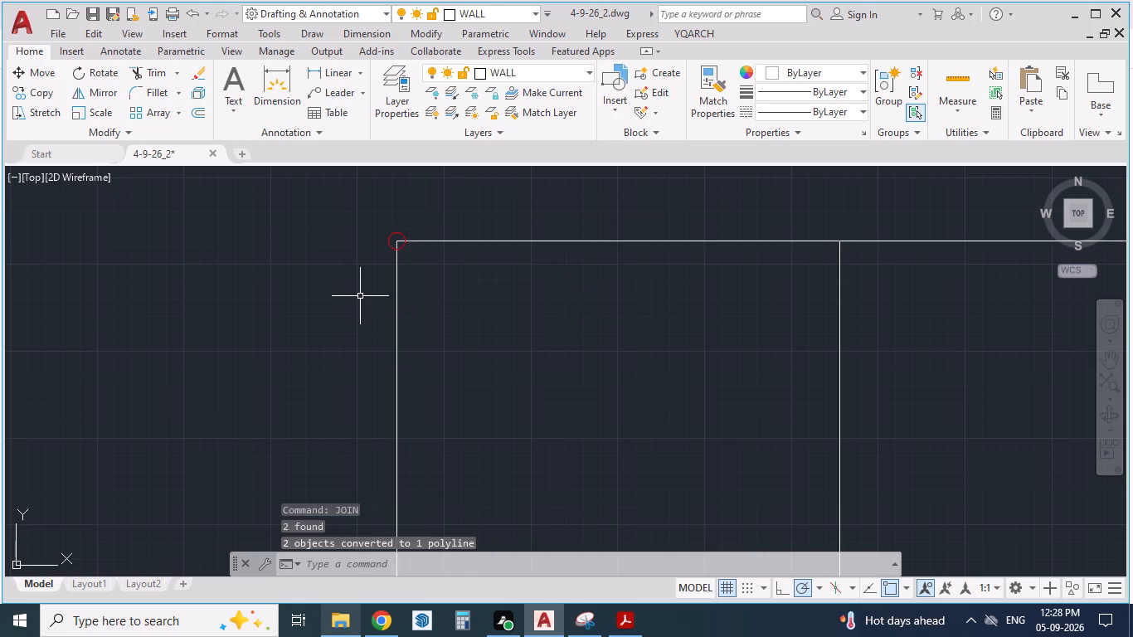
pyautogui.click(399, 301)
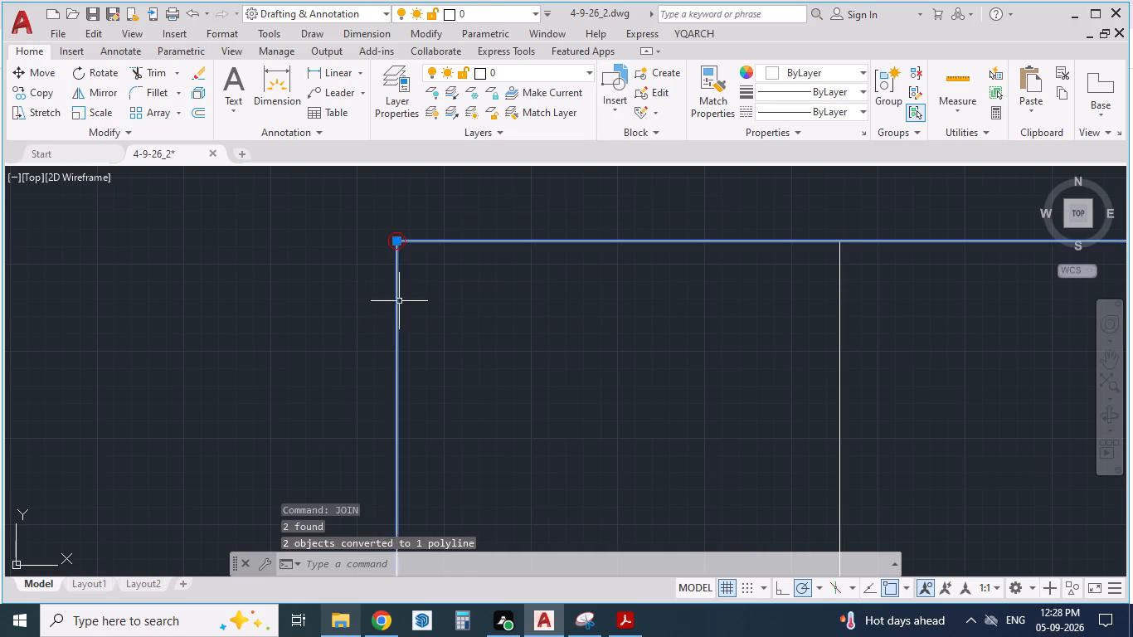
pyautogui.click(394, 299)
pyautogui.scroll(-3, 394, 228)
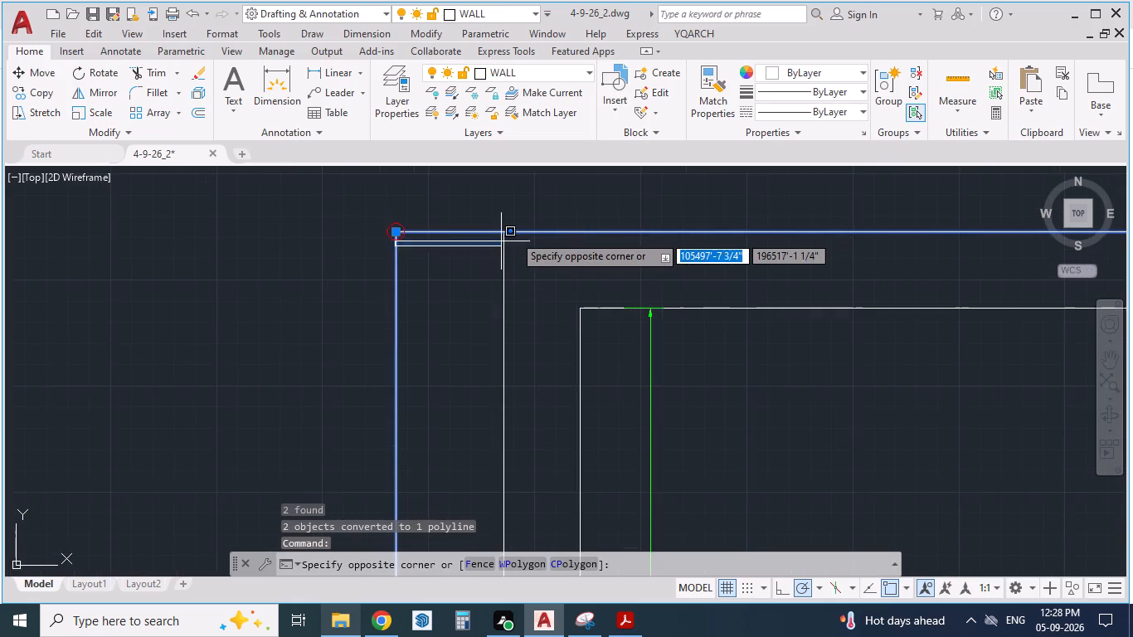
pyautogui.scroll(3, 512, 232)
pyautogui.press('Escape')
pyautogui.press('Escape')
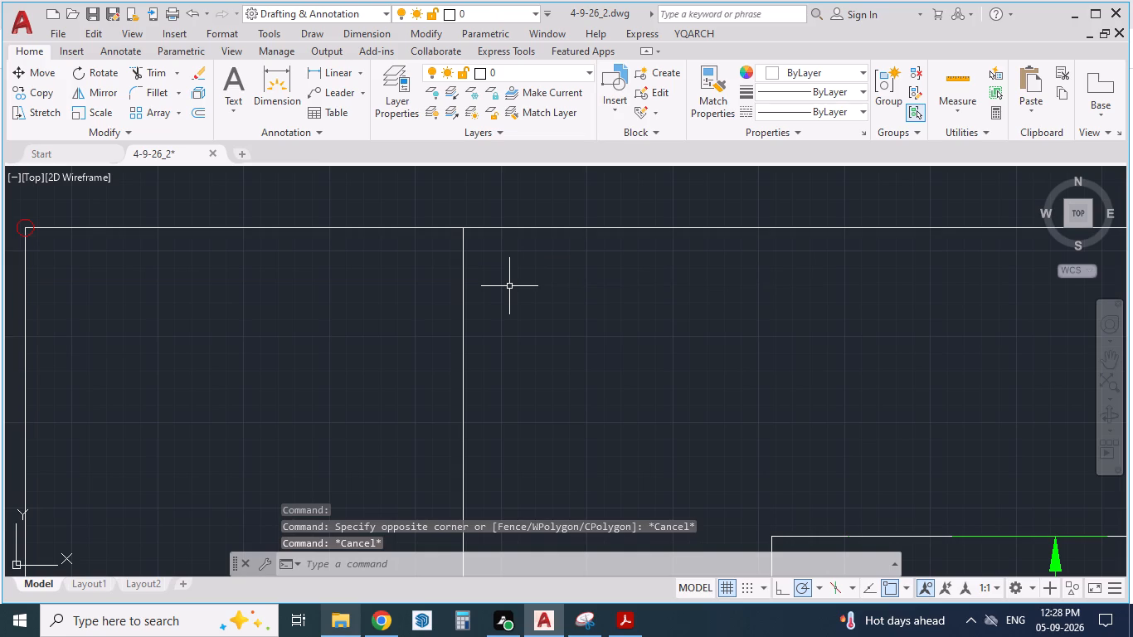
# Trim the rear plot boundary segment between the left plot boundary and the left wall's outer-face line.
pyautogui.write('TR')
pyautogui.press('Return')
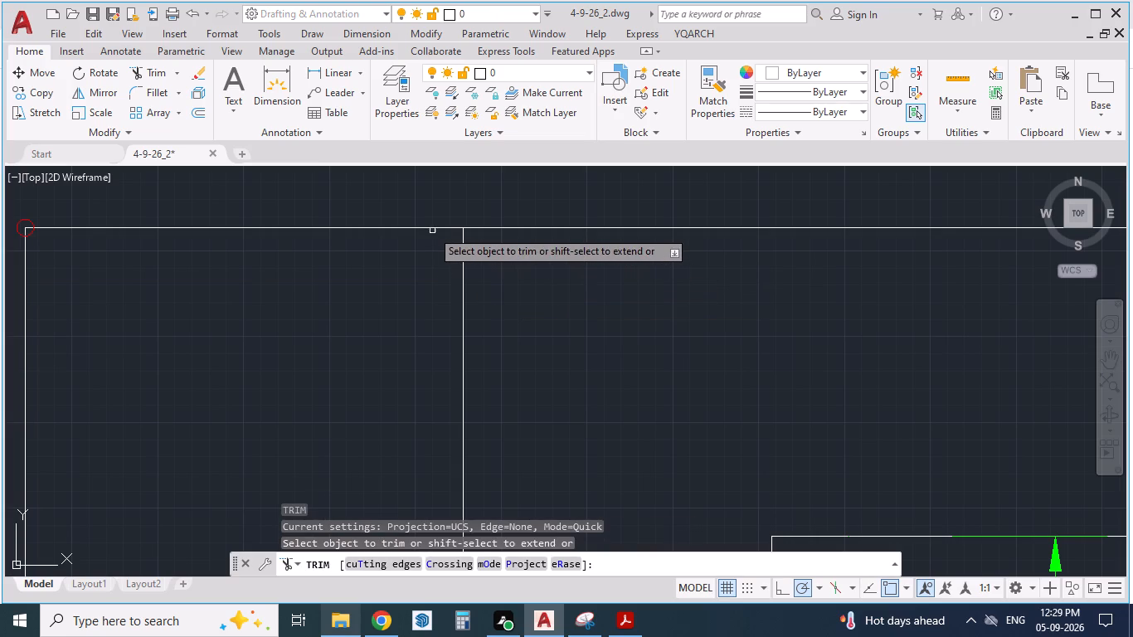
pyautogui.click(431, 230)
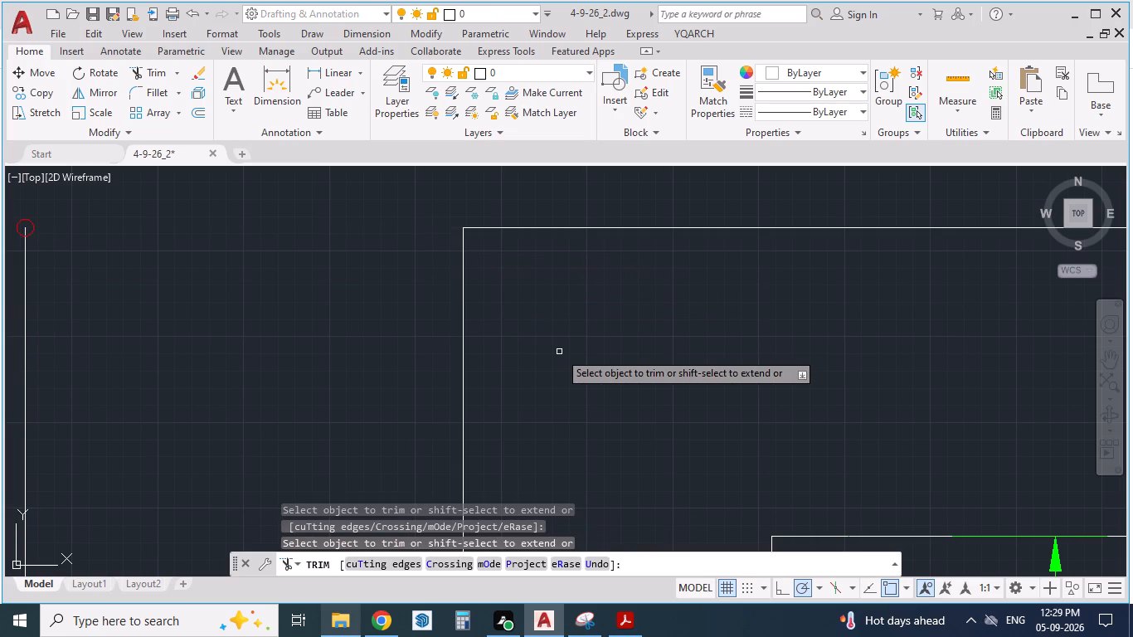
pyautogui.press('Escape')
# Draw a horizontal line closing the left strip's rear end, from the wall's outer-face line to the plot boundary corner.
pyautogui.press('l')
pyautogui.press('Return')
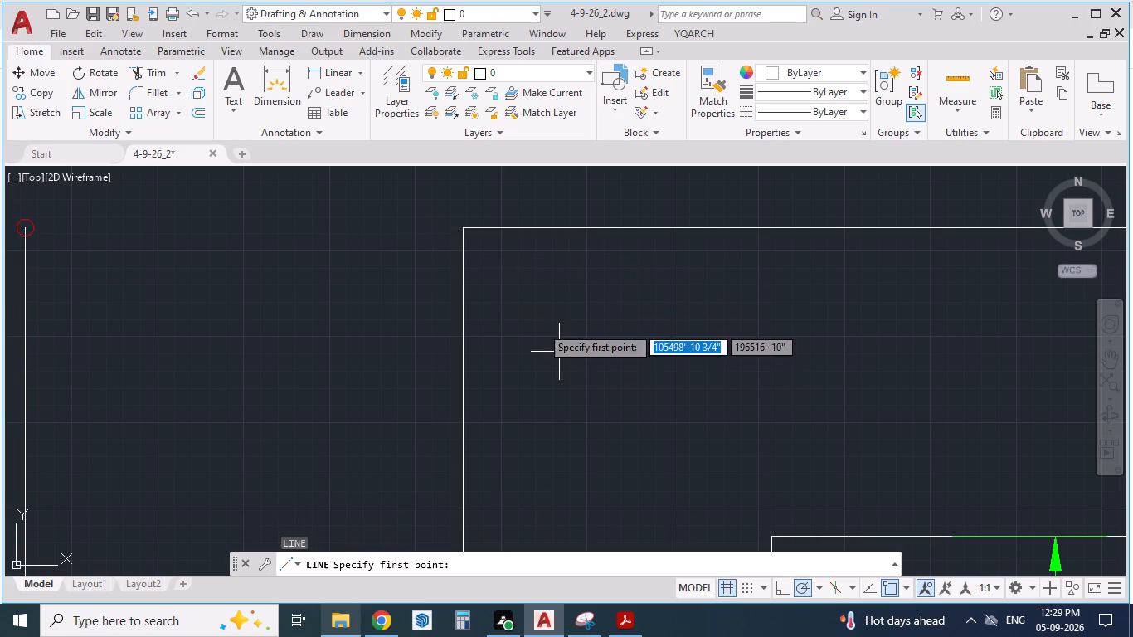
pyautogui.click(464, 226)
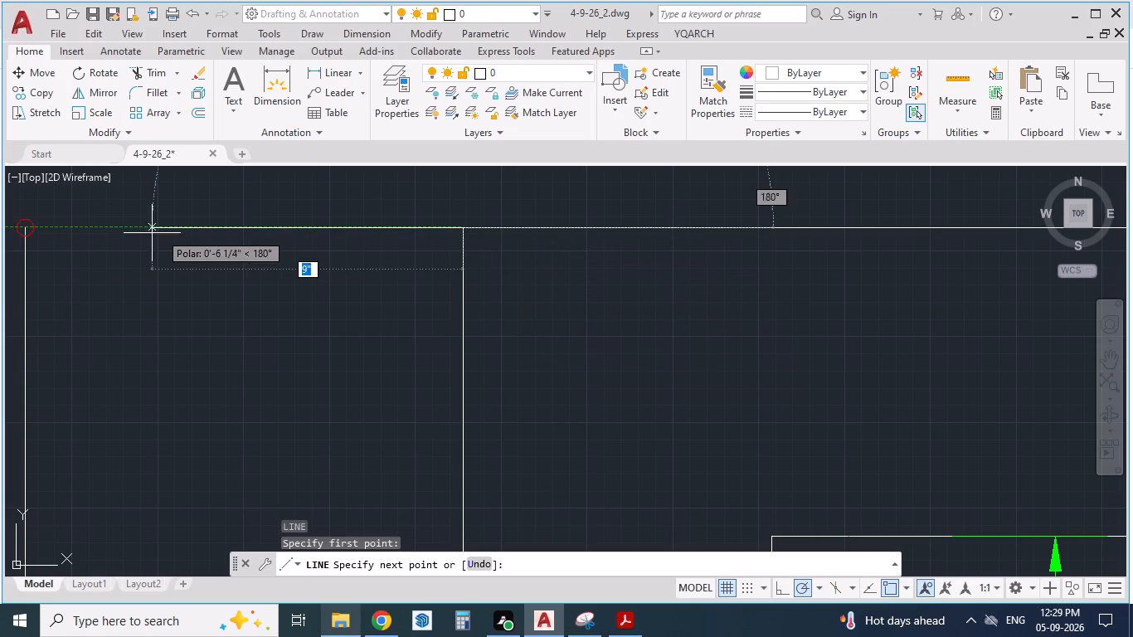
pyautogui.click(29, 223)
pyautogui.press('Return')
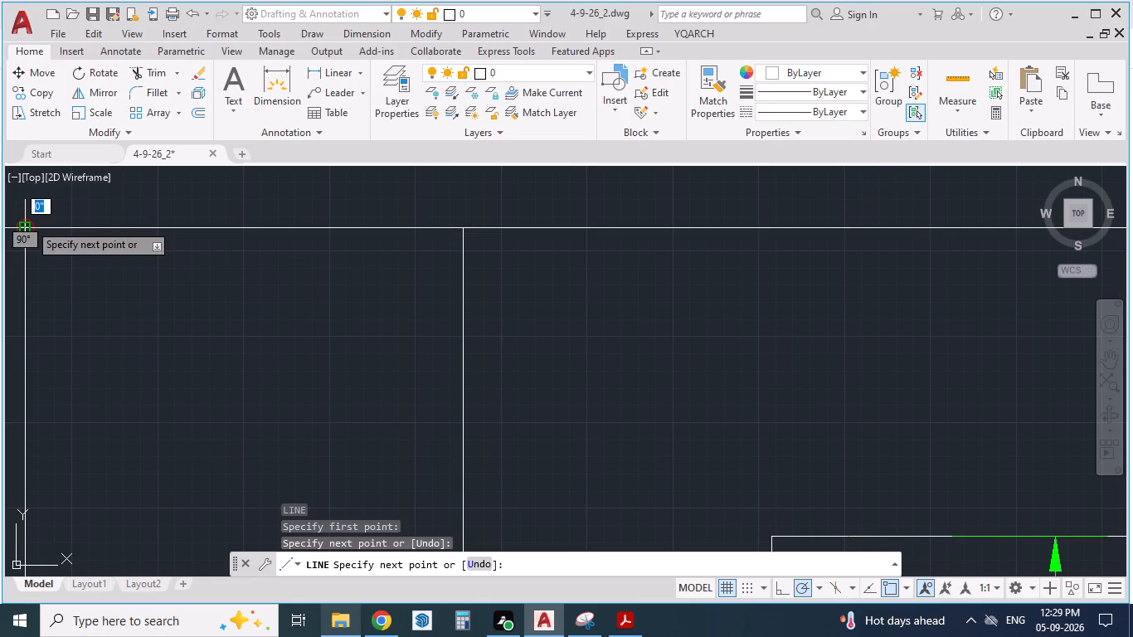
# Trim the front plot boundary segment between the left plot boundary and the left wall's outer-face line.
pyautogui.scroll(-3, 281, 222)
pyautogui.scroll(-7, 368, 200)
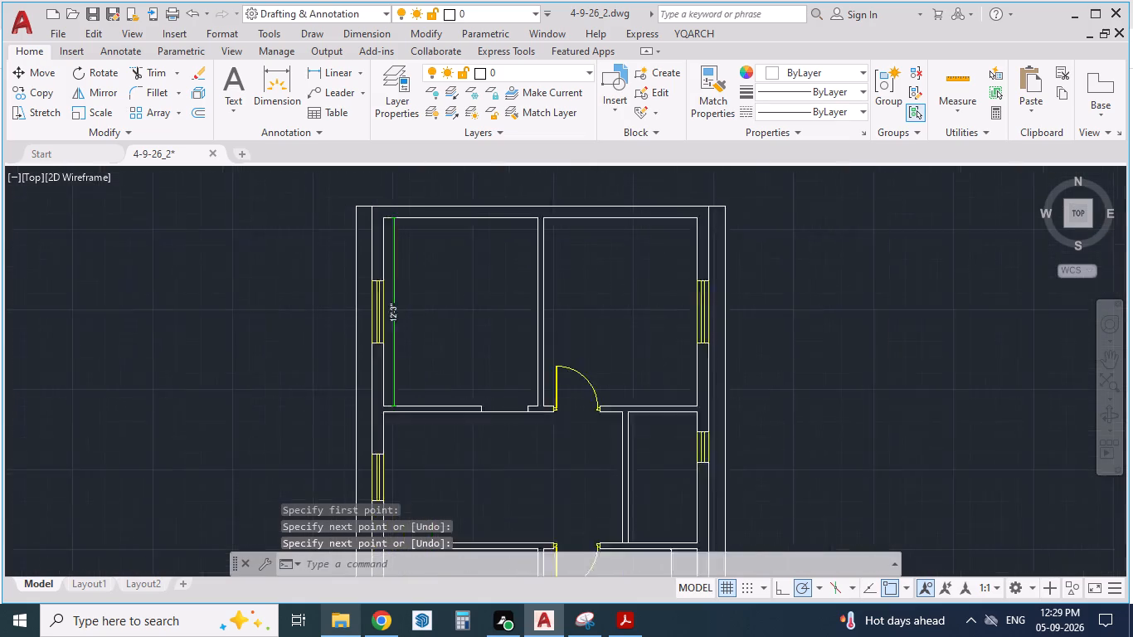
pyautogui.scroll(-2, 370, 207)
pyautogui.scroll(7, 371, 309)
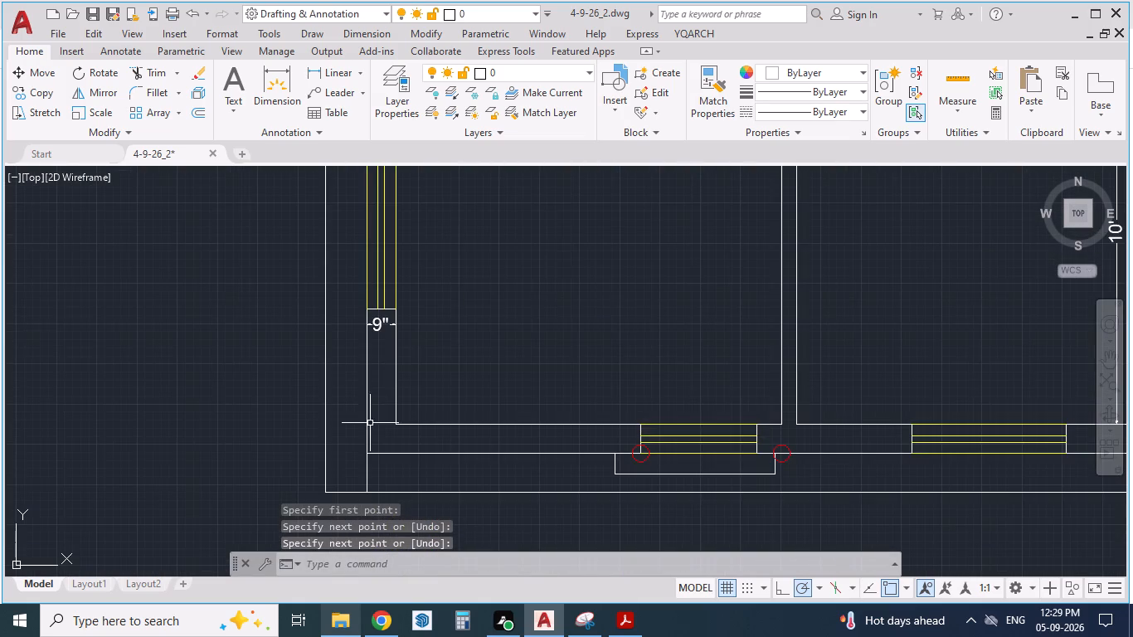
pyautogui.click(380, 494)
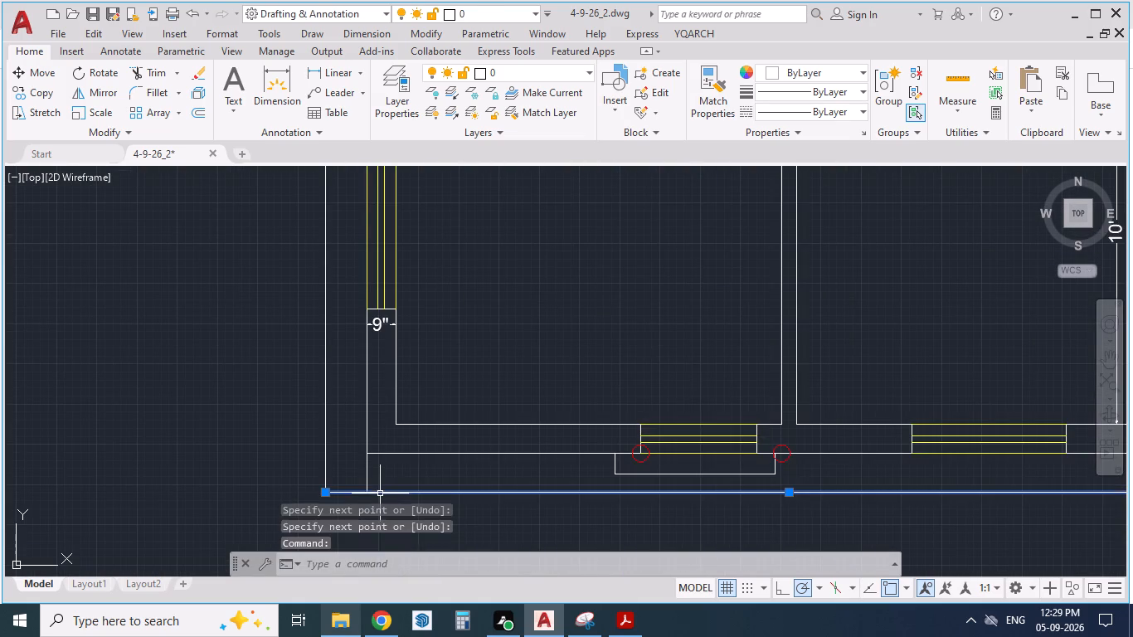
pyautogui.scroll(3, 372, 492)
pyautogui.scroll(-2, 324, 316)
pyautogui.scroll(3, 296, 393)
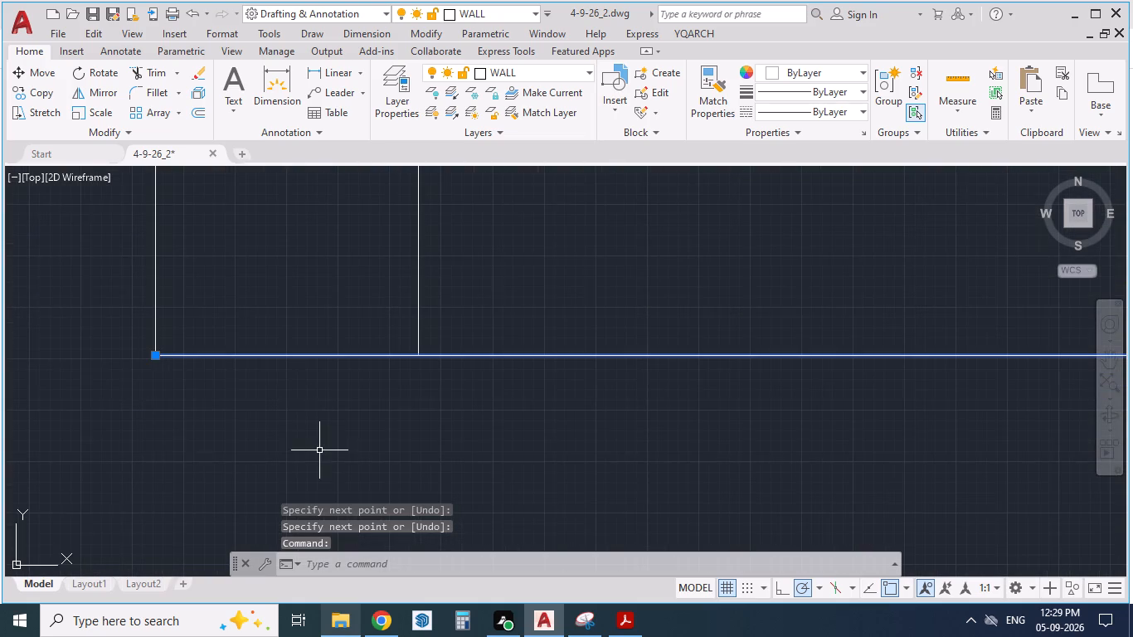
pyautogui.press('Escape')
pyautogui.press('Escape')
pyautogui.write('TR')
pyautogui.press('Return')
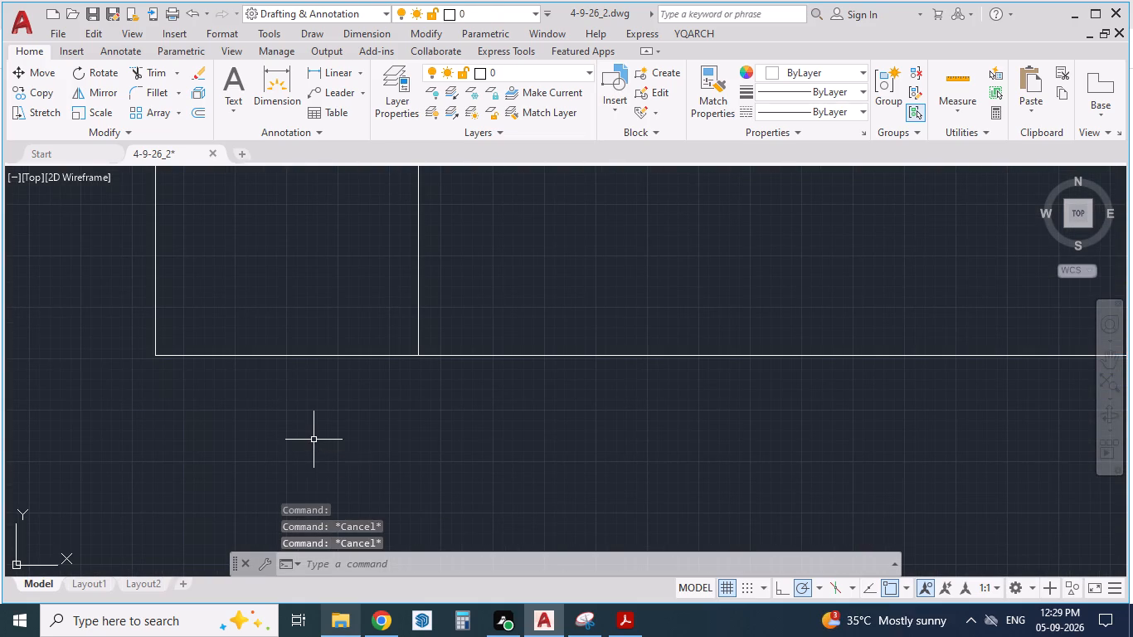
pyautogui.click(287, 354)
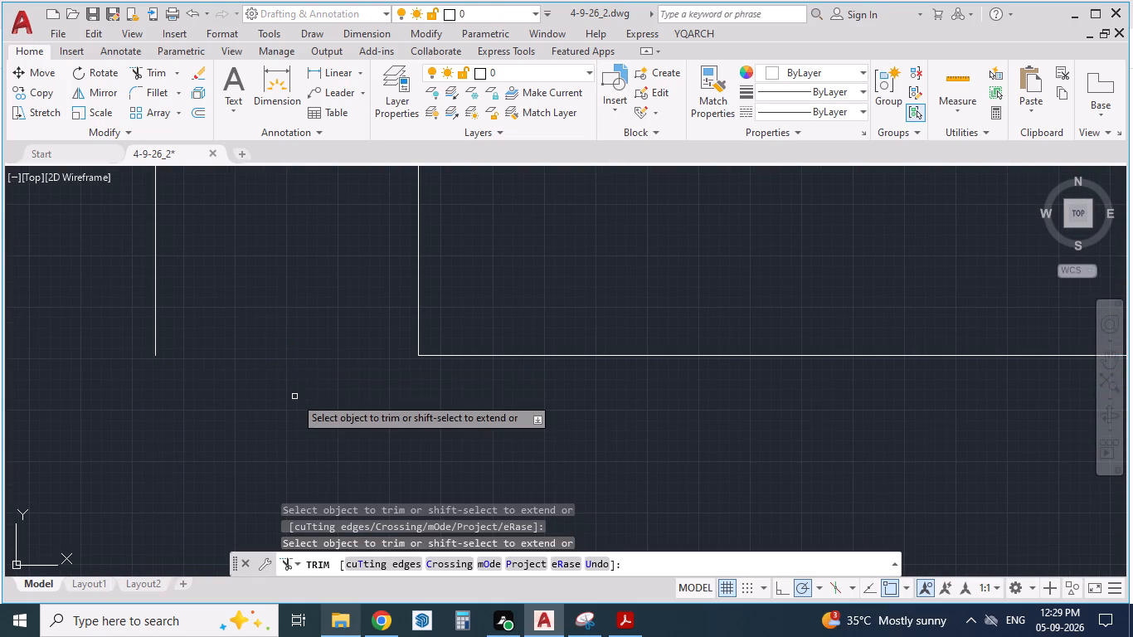
pyautogui.press('Escape')
pyautogui.press('Escape')
# Draw a horizontal line closing the left strip's front end, from the plot boundary corner to the wall's outer-face line.
pyautogui.press('l')
pyautogui.press('Return')
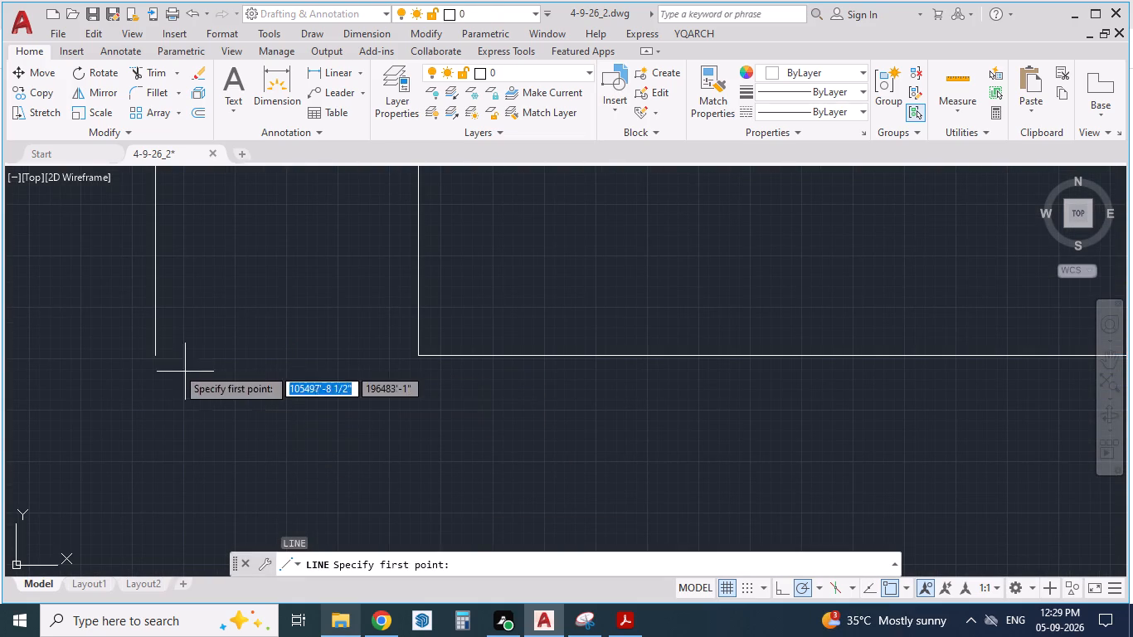
pyautogui.click(157, 355)
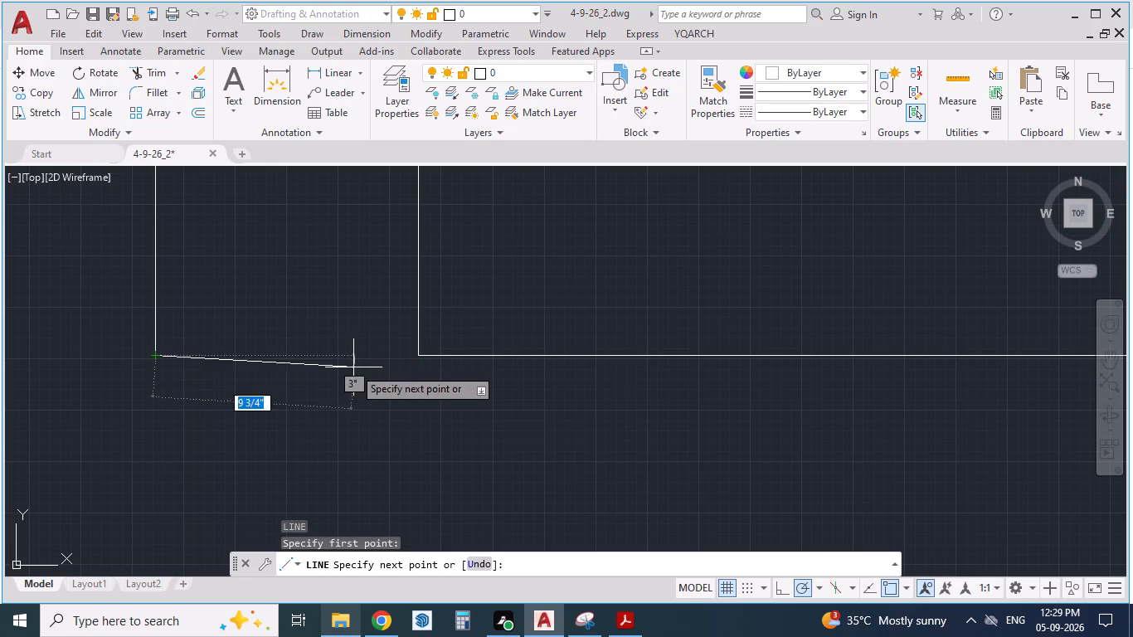
pyautogui.click(417, 353)
pyautogui.press('Return')
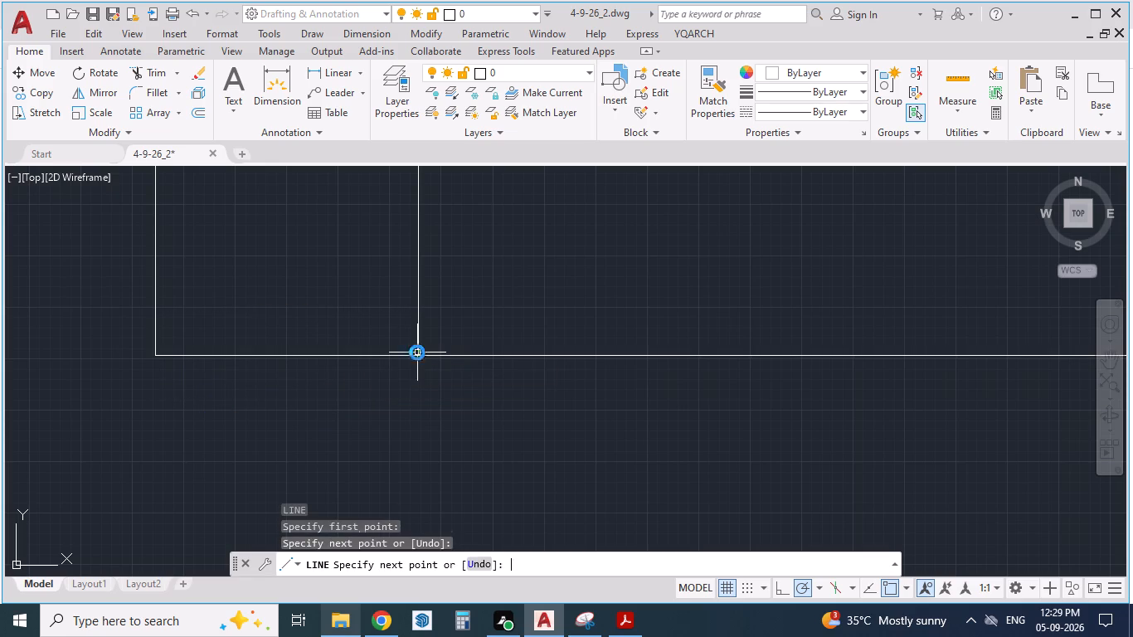
pyautogui.press('Return')
pyautogui.scroll(-3, 409, 416)
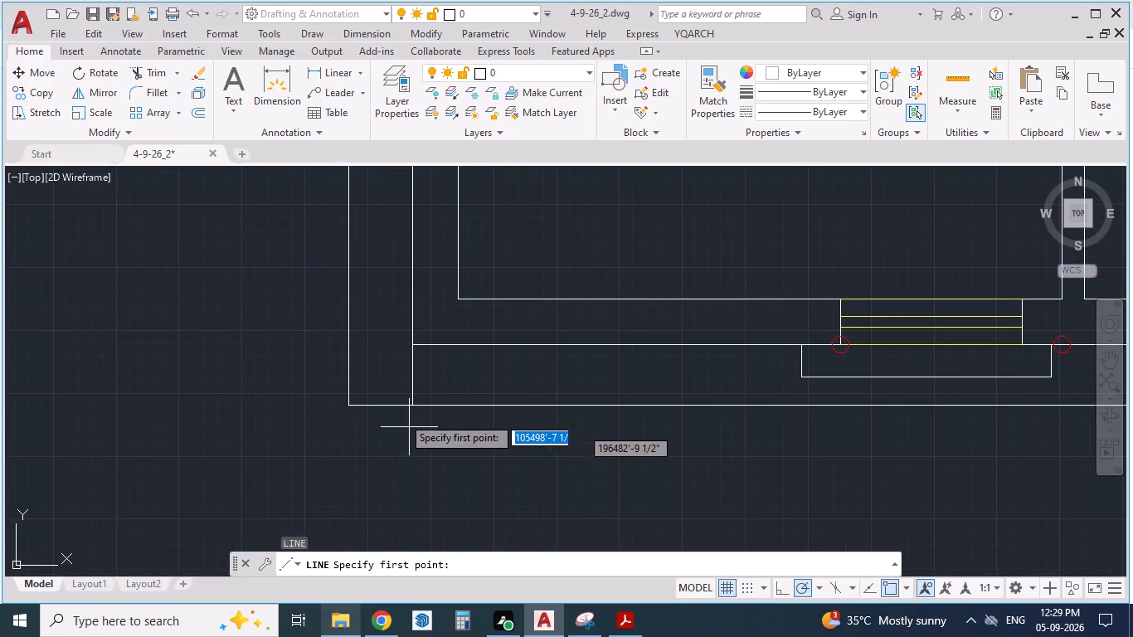
pyautogui.press('Escape')
pyautogui.press('Escape')
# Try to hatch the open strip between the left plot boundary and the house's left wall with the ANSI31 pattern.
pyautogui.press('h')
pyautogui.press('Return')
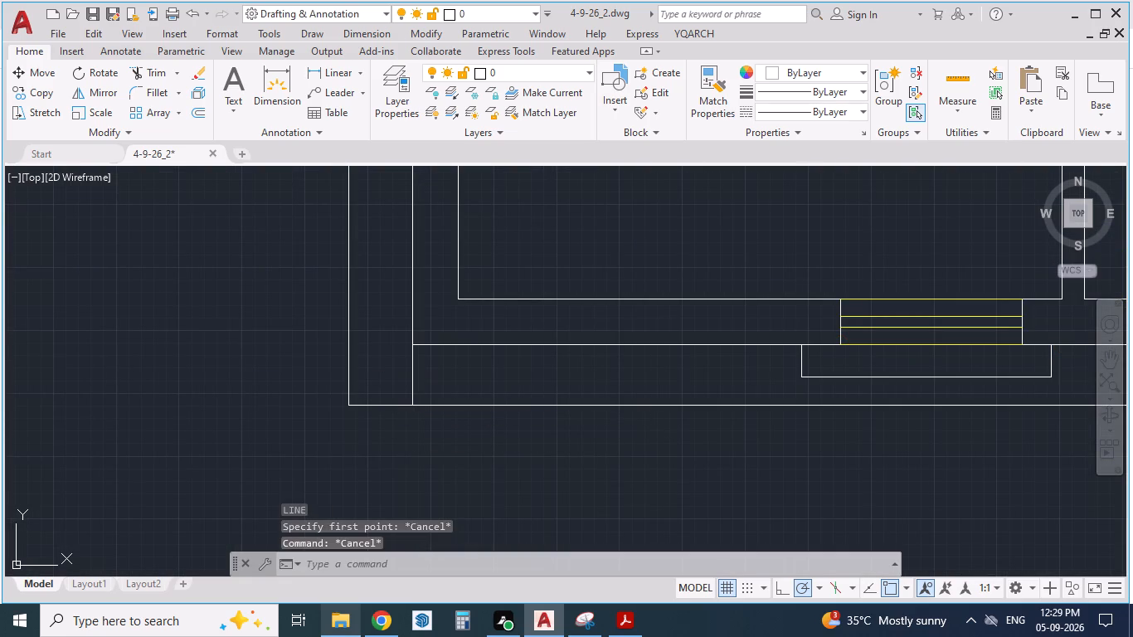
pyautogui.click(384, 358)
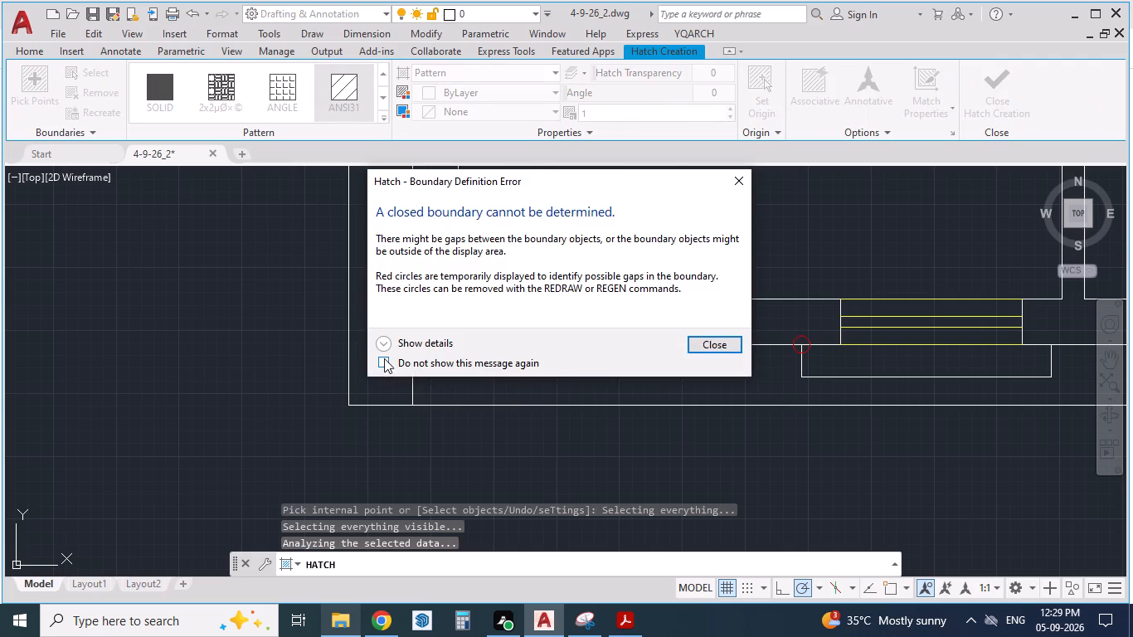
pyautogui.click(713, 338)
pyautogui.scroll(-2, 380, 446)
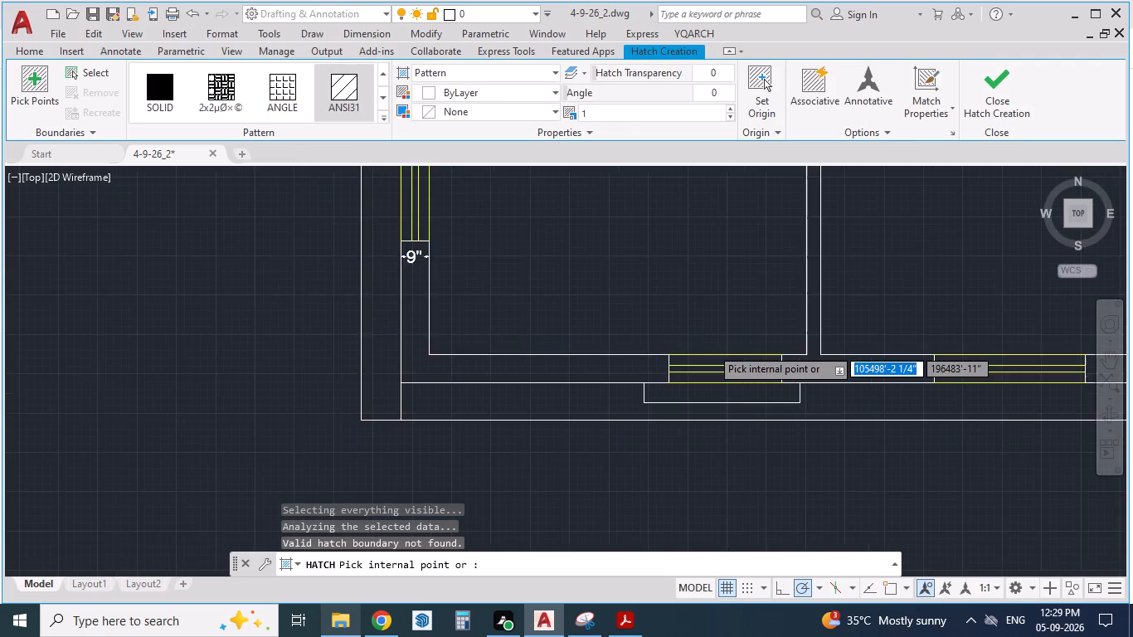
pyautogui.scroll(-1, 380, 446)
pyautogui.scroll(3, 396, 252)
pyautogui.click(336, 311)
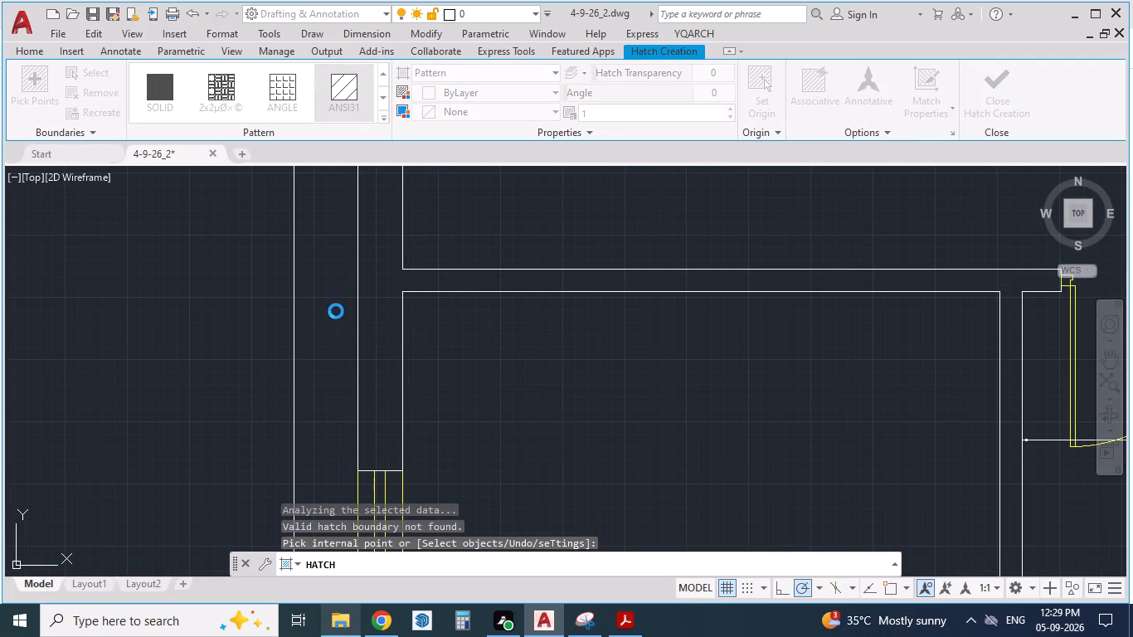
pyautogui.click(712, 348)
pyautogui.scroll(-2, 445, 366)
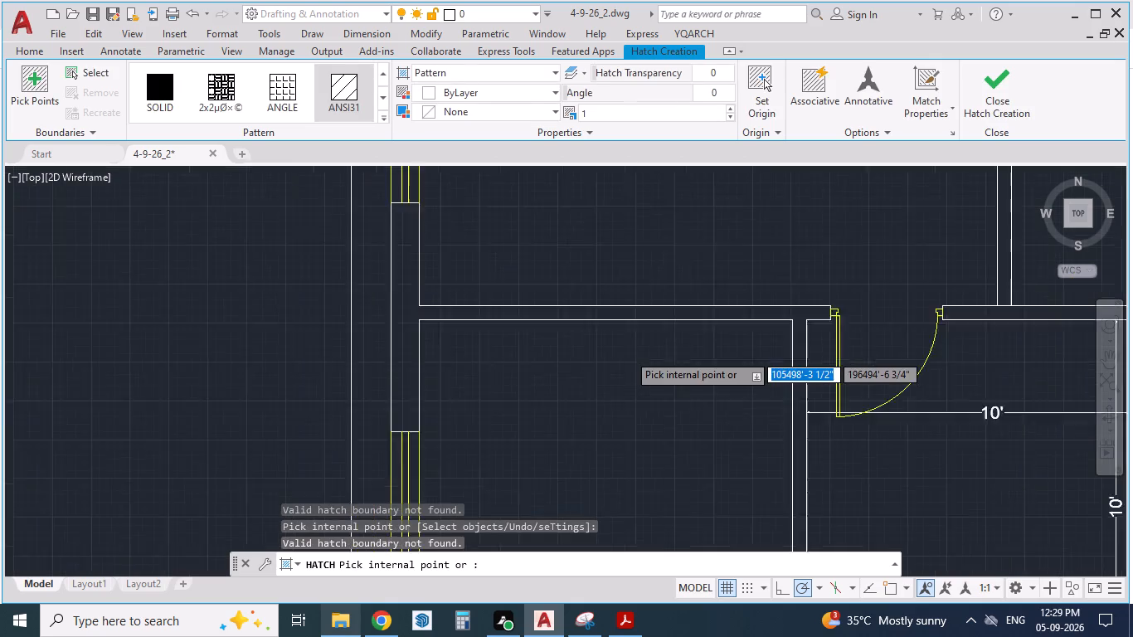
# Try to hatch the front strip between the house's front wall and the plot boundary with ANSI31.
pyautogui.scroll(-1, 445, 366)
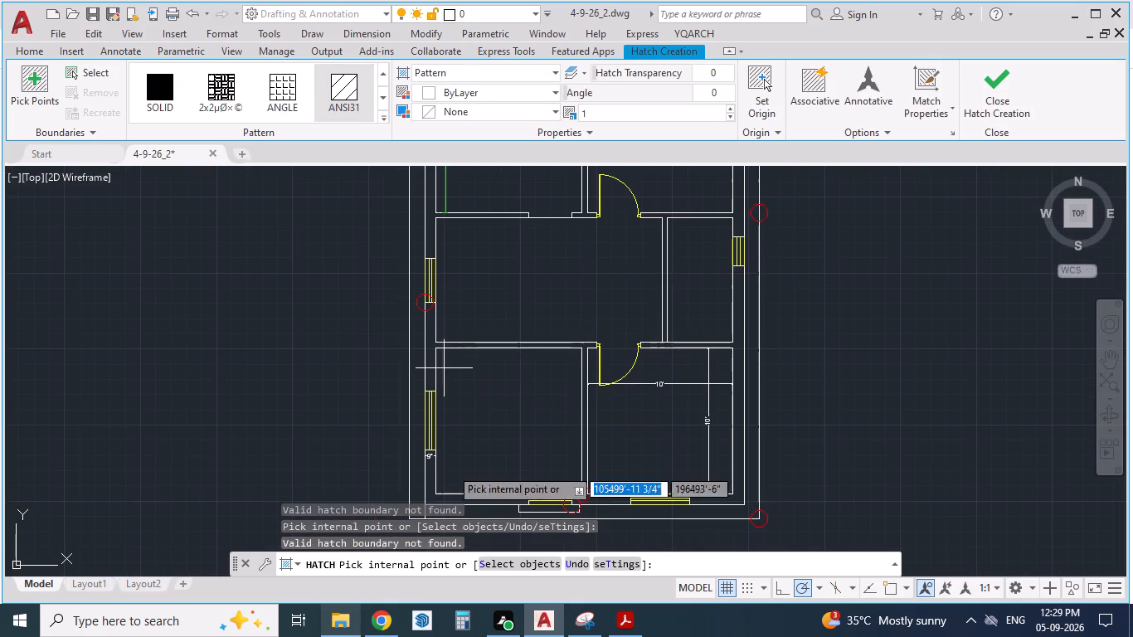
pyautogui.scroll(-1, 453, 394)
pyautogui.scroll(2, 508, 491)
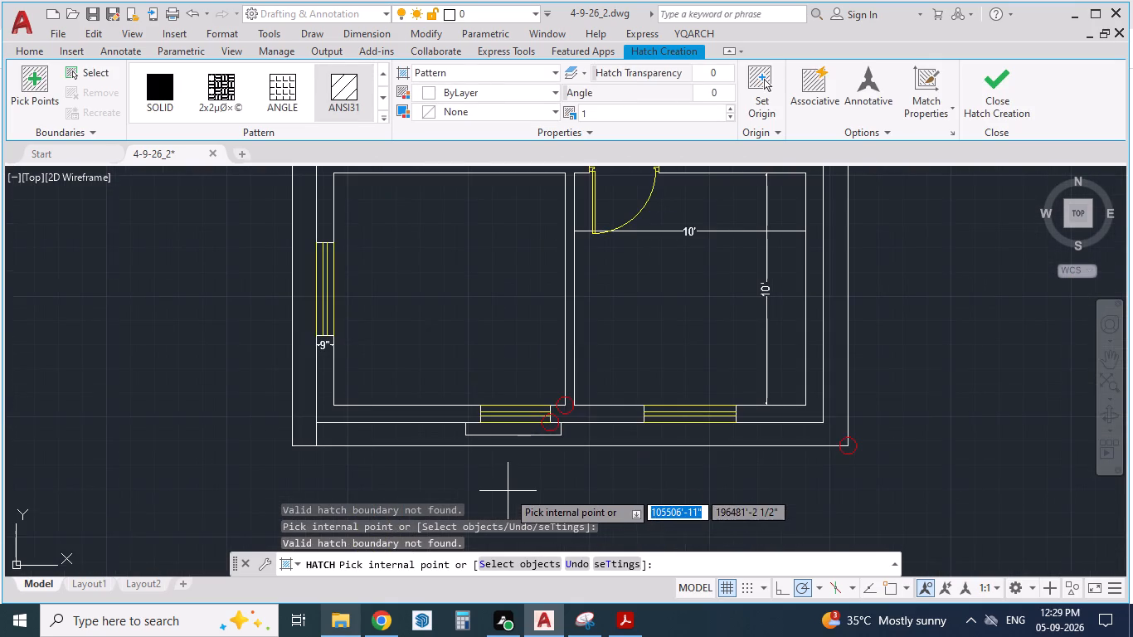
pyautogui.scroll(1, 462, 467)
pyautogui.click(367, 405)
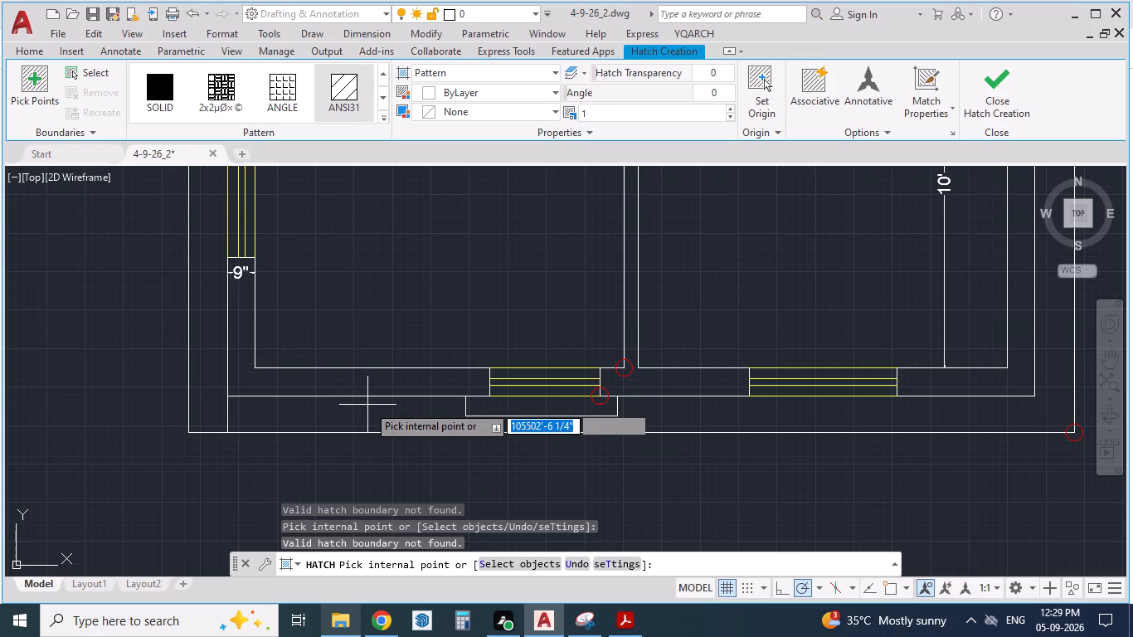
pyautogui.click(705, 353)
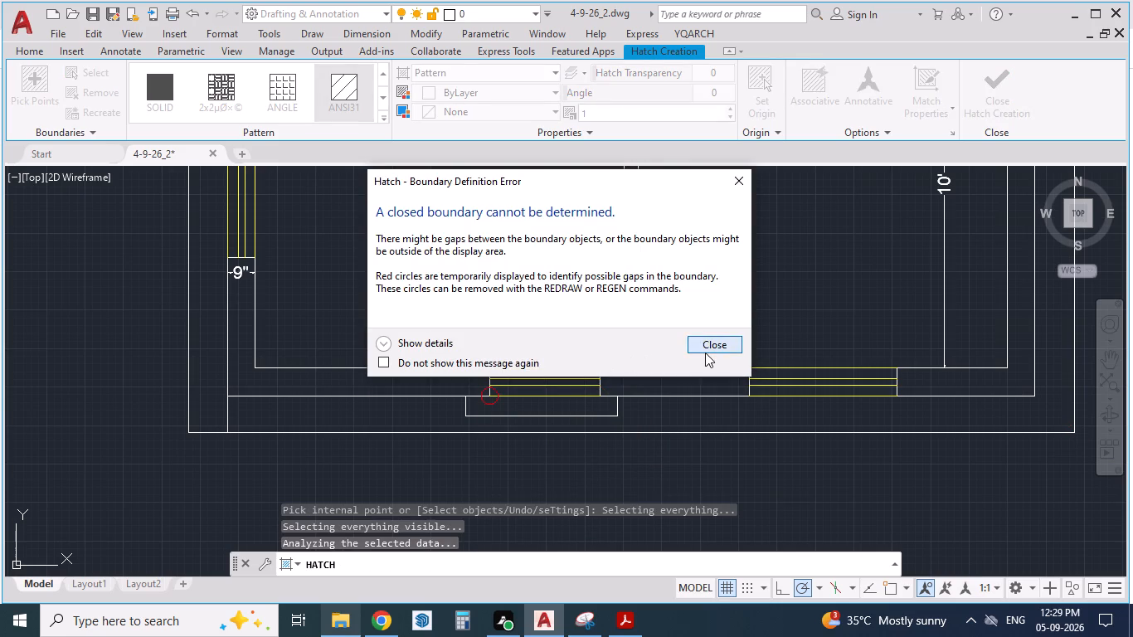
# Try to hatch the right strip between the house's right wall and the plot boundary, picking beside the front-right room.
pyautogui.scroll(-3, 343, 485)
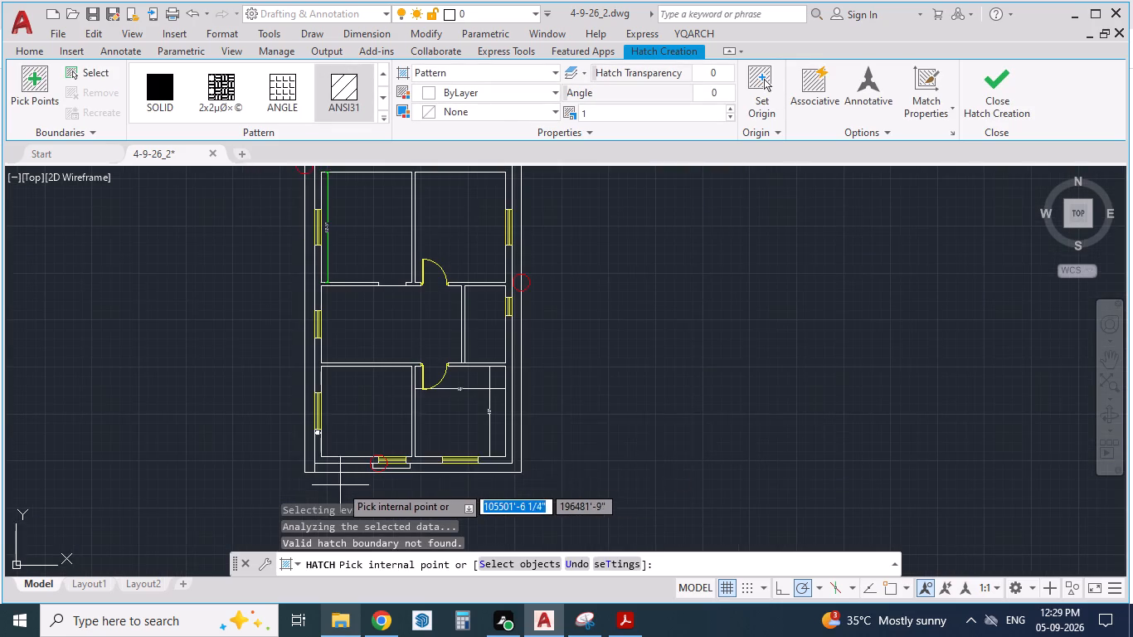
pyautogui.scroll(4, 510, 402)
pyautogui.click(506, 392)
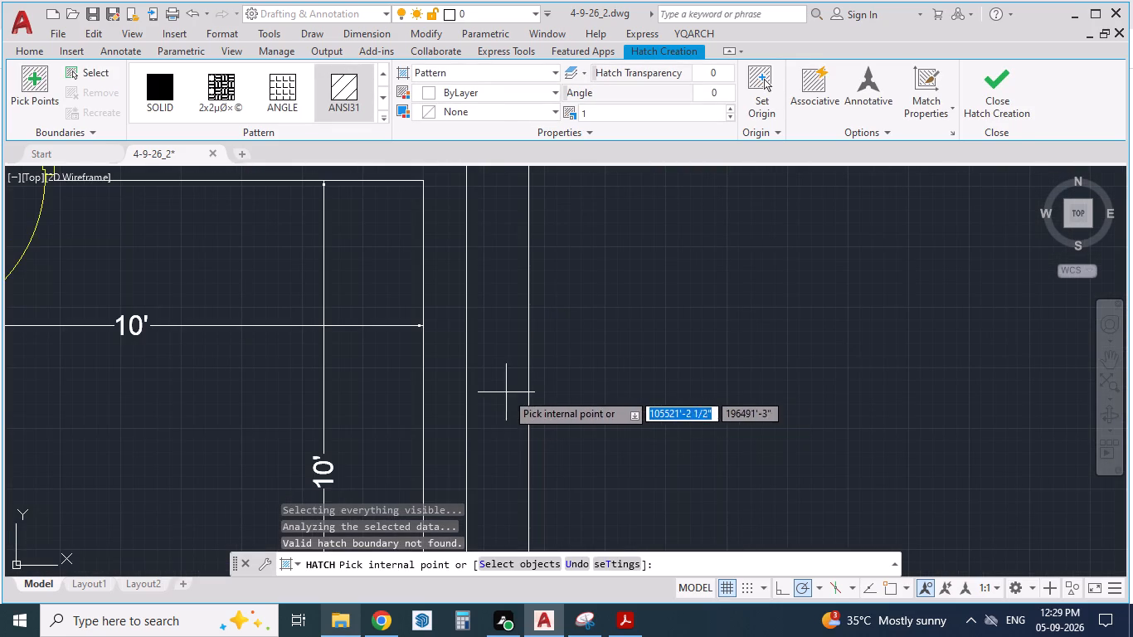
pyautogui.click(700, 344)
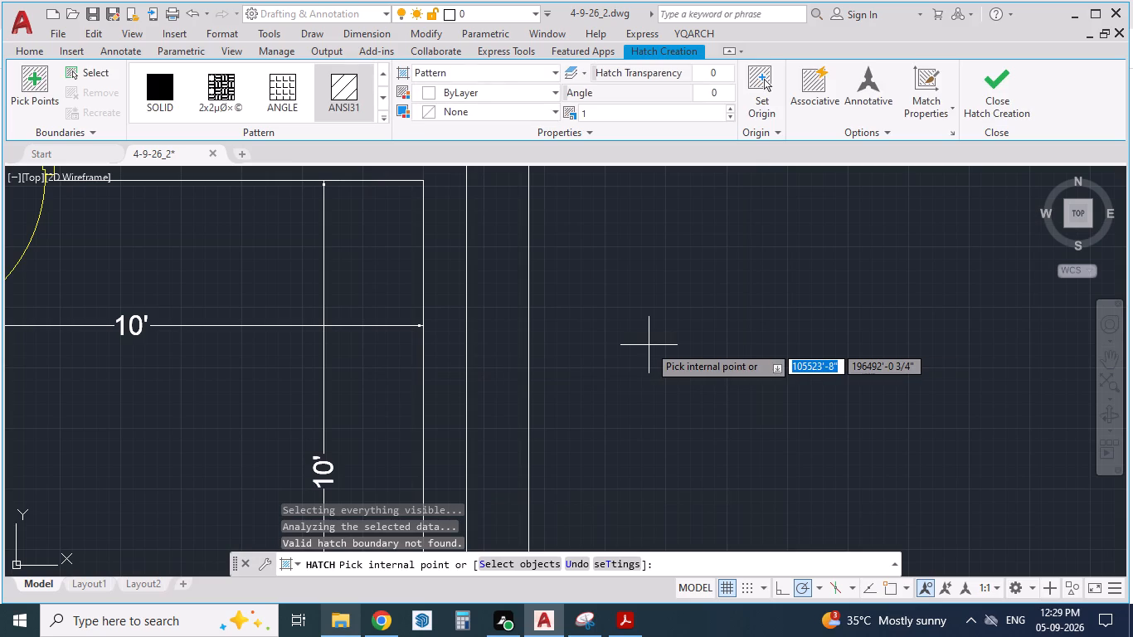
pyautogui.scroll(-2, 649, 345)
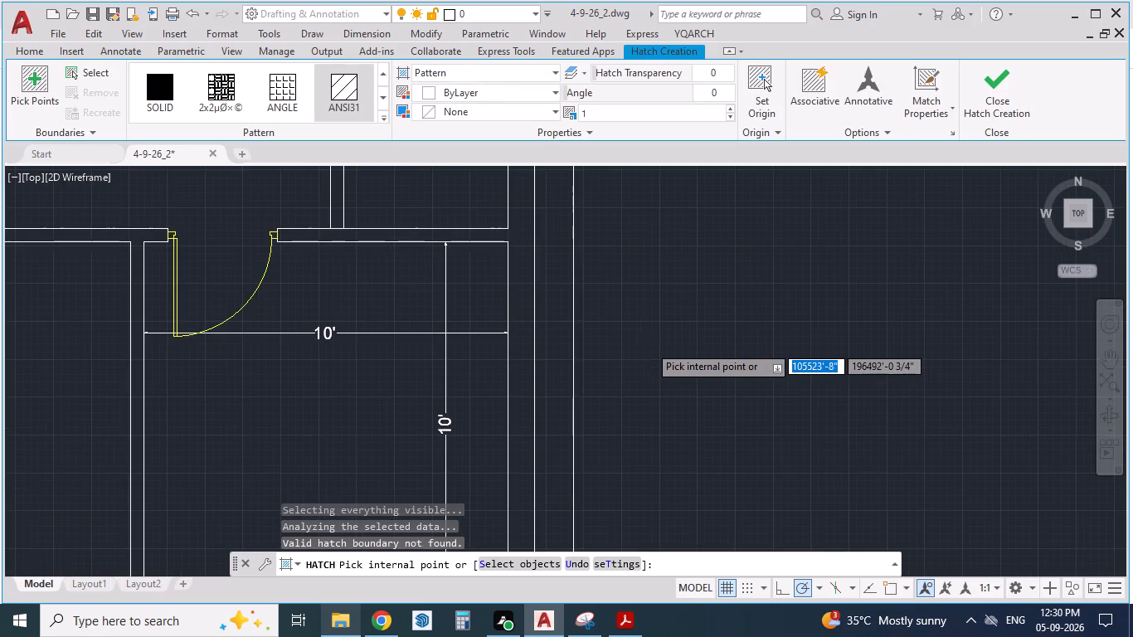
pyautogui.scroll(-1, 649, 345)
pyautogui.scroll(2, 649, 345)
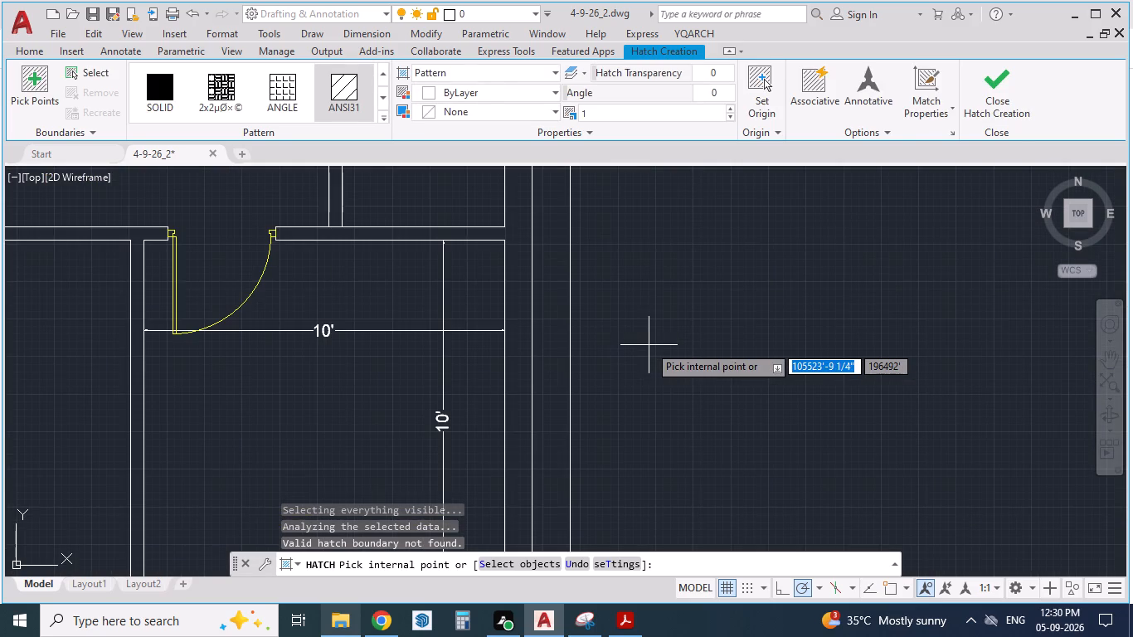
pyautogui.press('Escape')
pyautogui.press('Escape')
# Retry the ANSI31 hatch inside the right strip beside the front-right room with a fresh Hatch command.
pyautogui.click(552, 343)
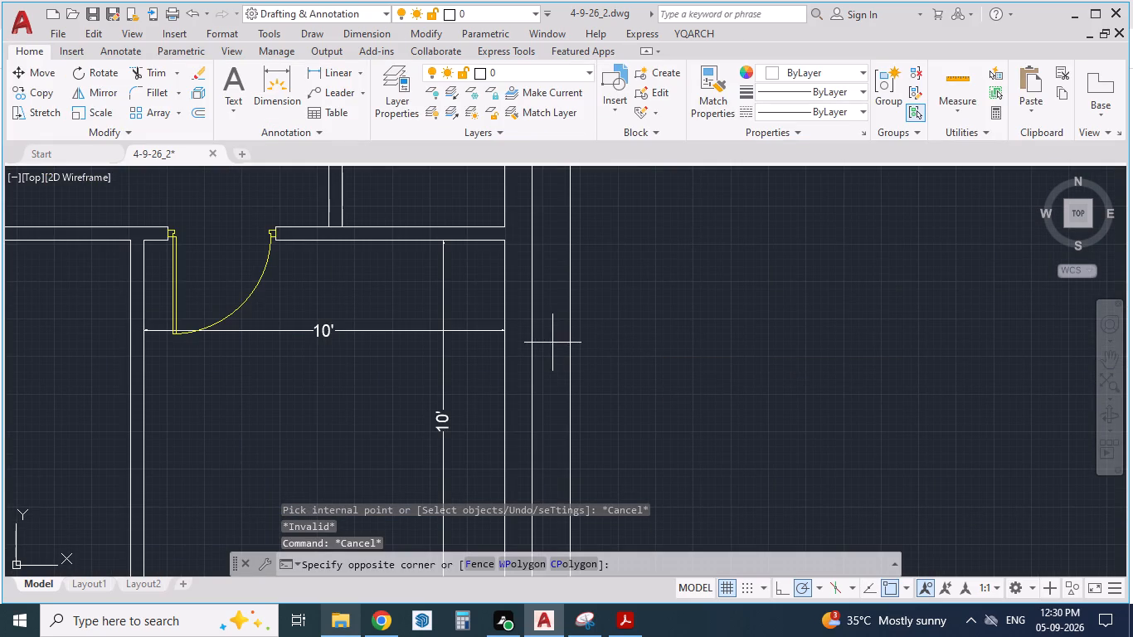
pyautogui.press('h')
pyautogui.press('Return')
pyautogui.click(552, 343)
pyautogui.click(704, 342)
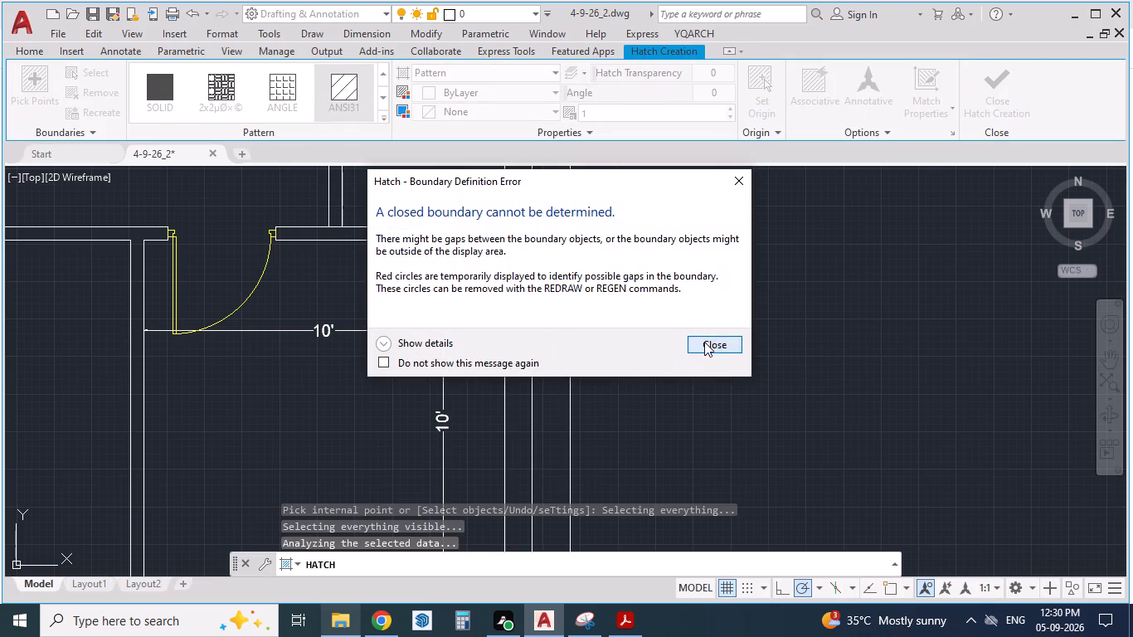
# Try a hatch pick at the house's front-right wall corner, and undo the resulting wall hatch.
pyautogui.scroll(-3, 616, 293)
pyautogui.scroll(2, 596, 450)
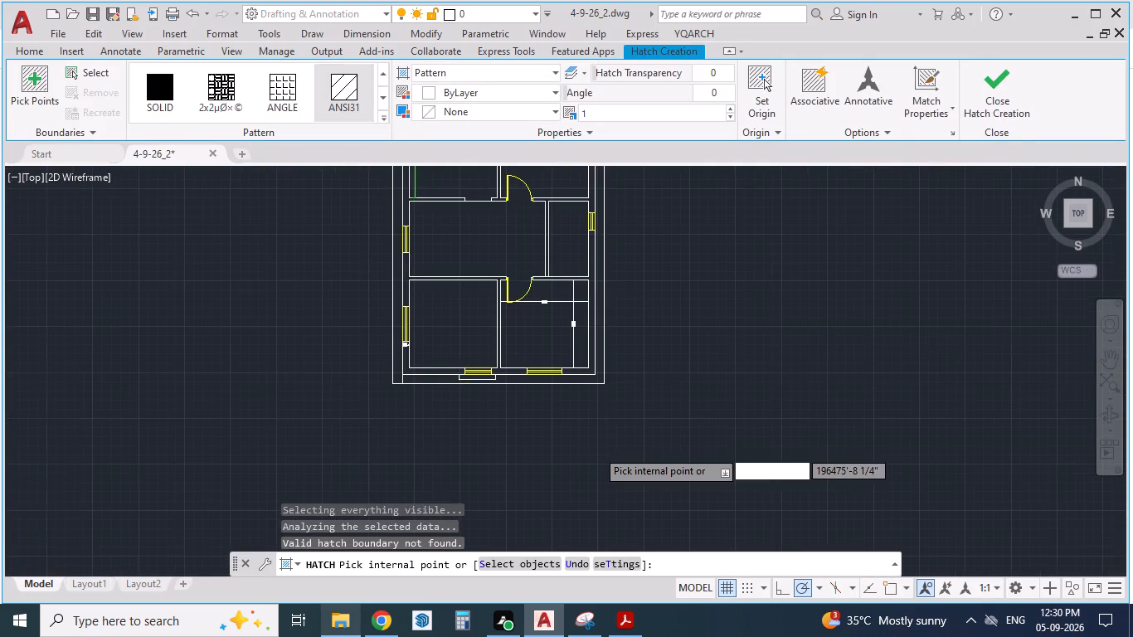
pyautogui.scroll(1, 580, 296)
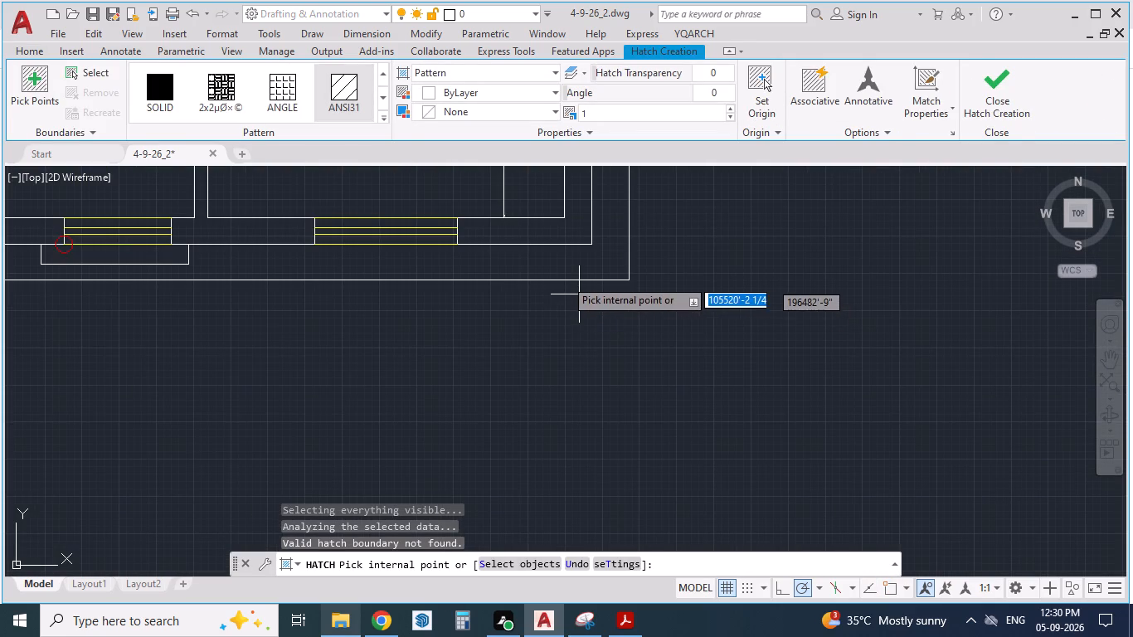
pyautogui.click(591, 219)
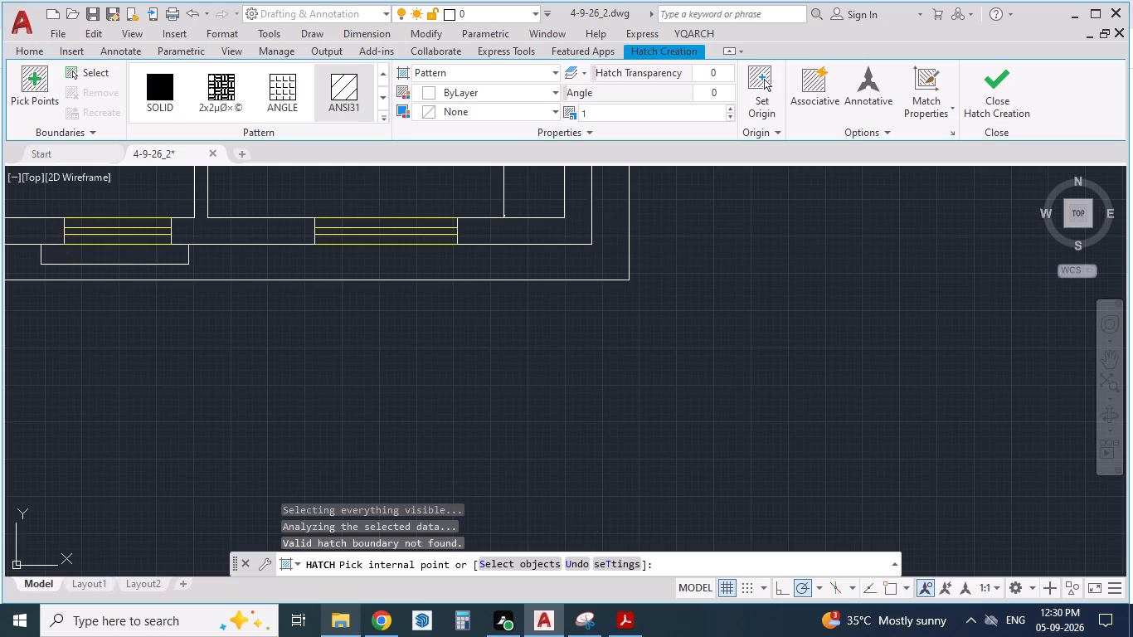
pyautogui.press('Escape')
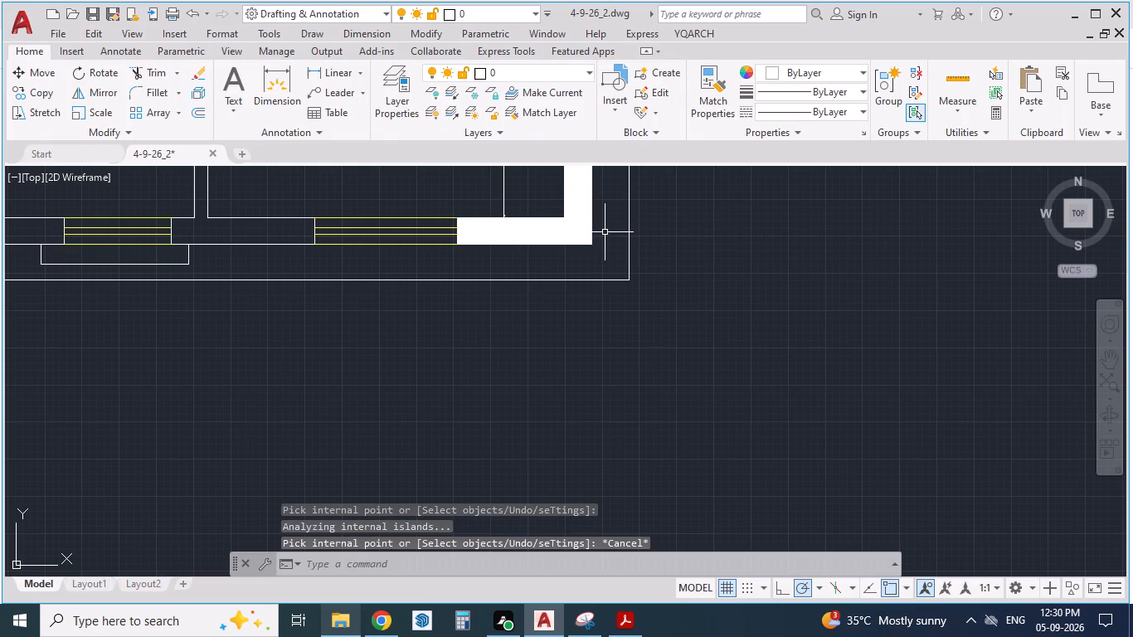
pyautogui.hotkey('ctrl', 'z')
# Extend the right wall's outer-face line at the front corner to the front plot boundary.
pyautogui.scroll(-2, 586, 254)
pyautogui.scroll(3, 556, 396)
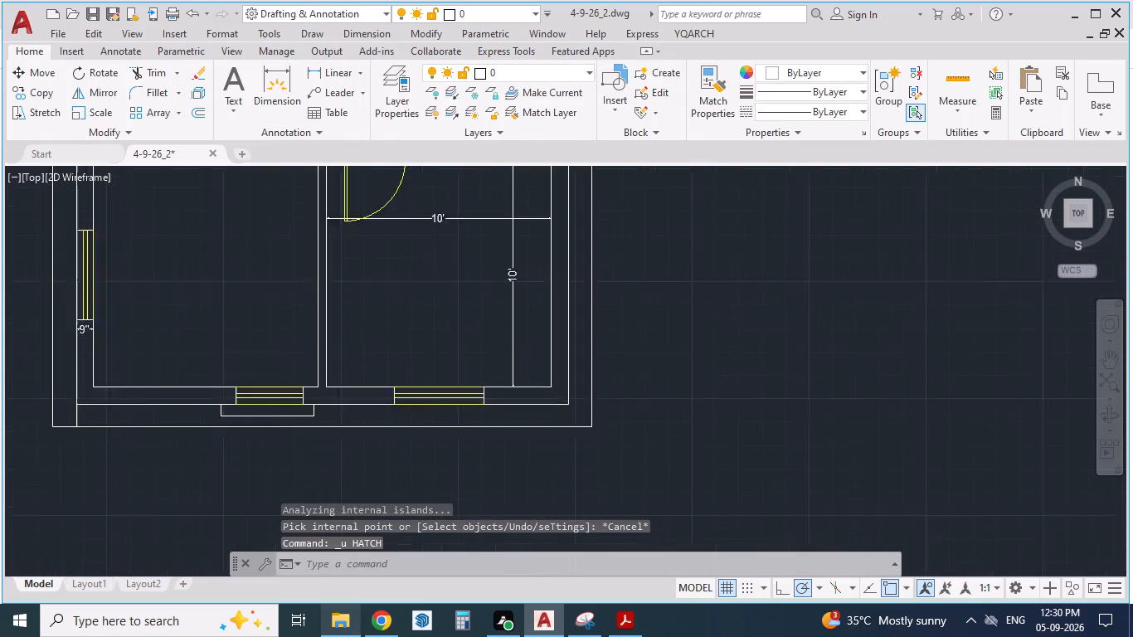
pyautogui.press('Escape')
pyautogui.press('Escape')
pyautogui.write('EX')
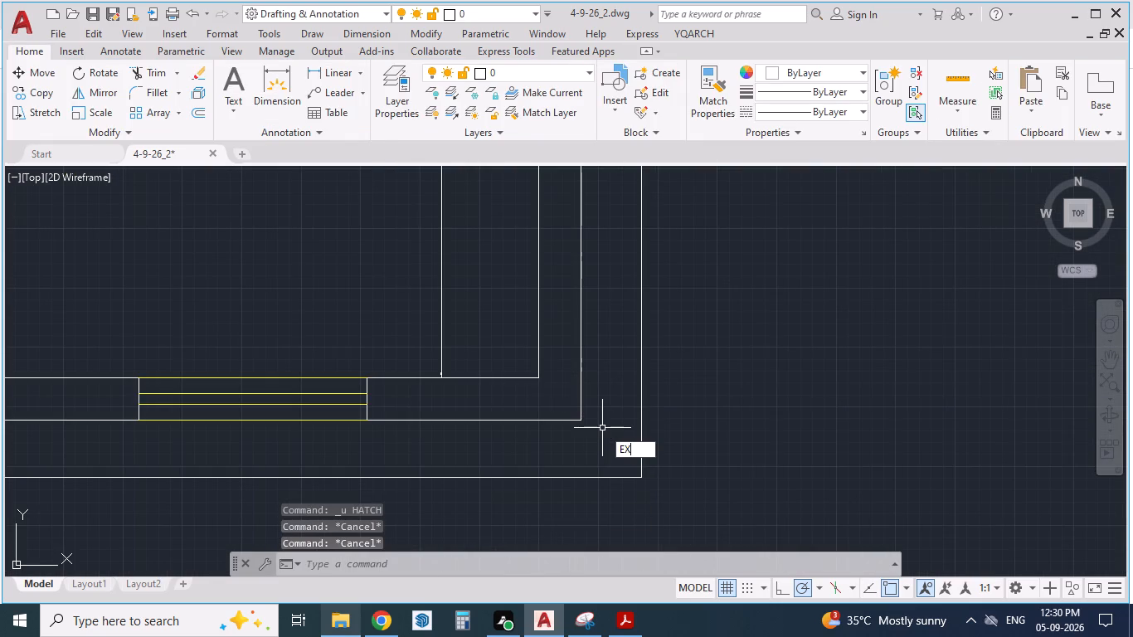
pyautogui.press('Return')
pyautogui.click(583, 392)
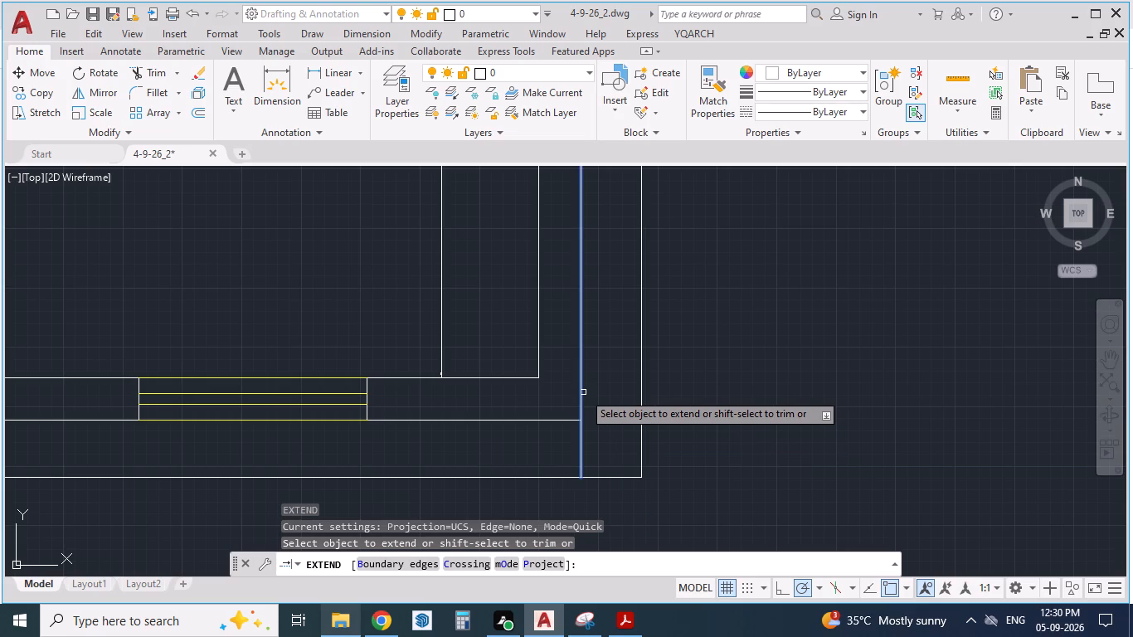
pyautogui.scroll(-5, 592, 458)
pyautogui.scroll(3, 587, 291)
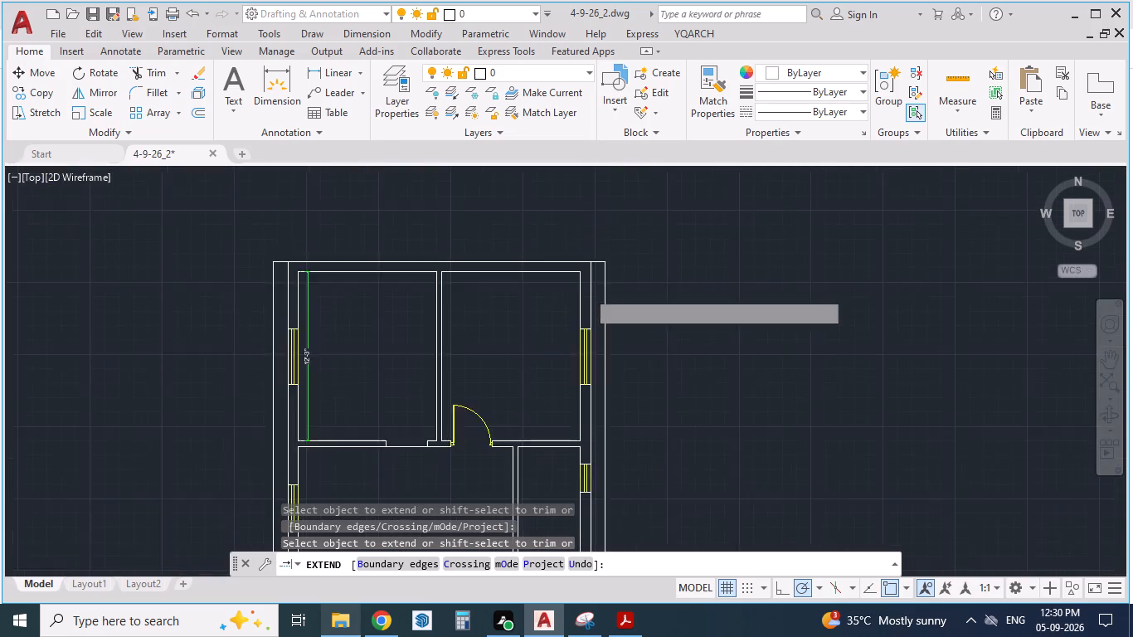
pyautogui.press('Escape')
pyautogui.press('Escape')
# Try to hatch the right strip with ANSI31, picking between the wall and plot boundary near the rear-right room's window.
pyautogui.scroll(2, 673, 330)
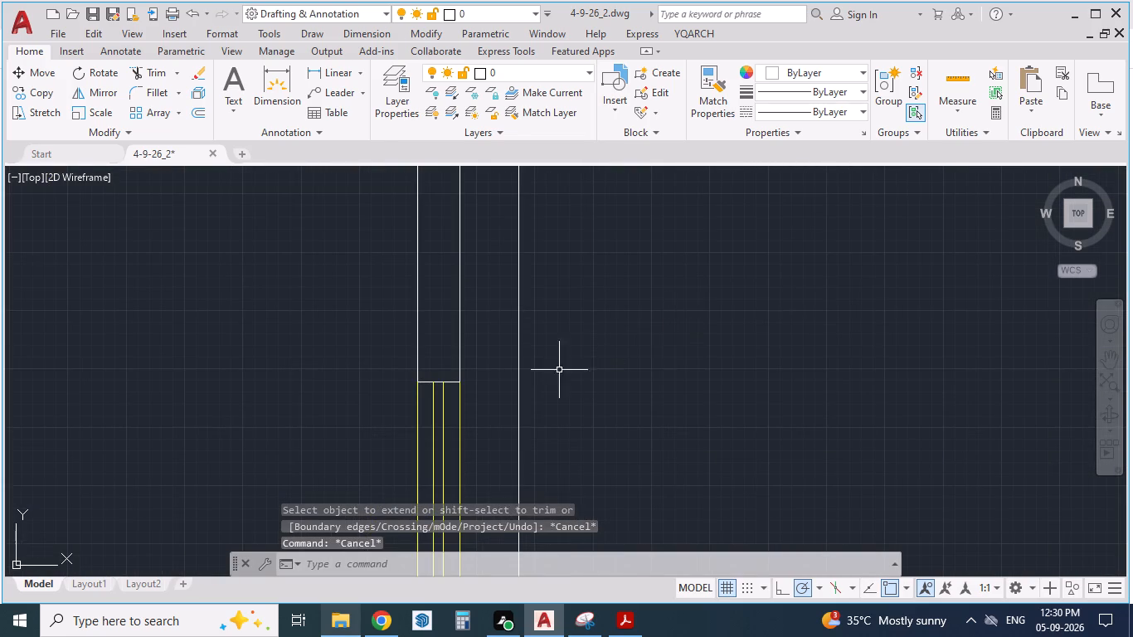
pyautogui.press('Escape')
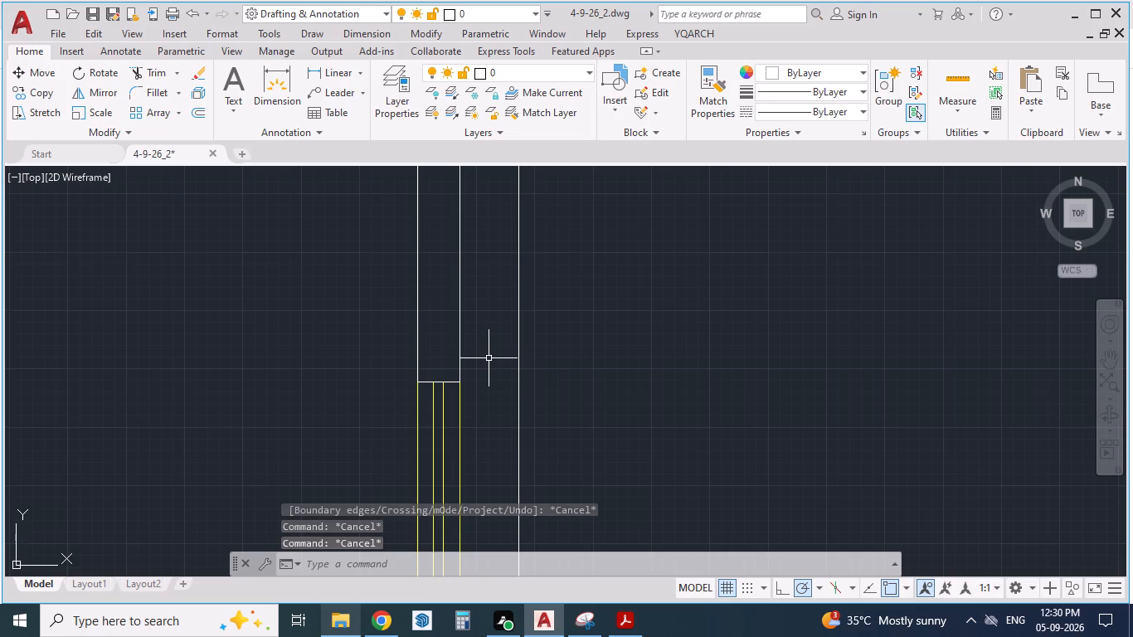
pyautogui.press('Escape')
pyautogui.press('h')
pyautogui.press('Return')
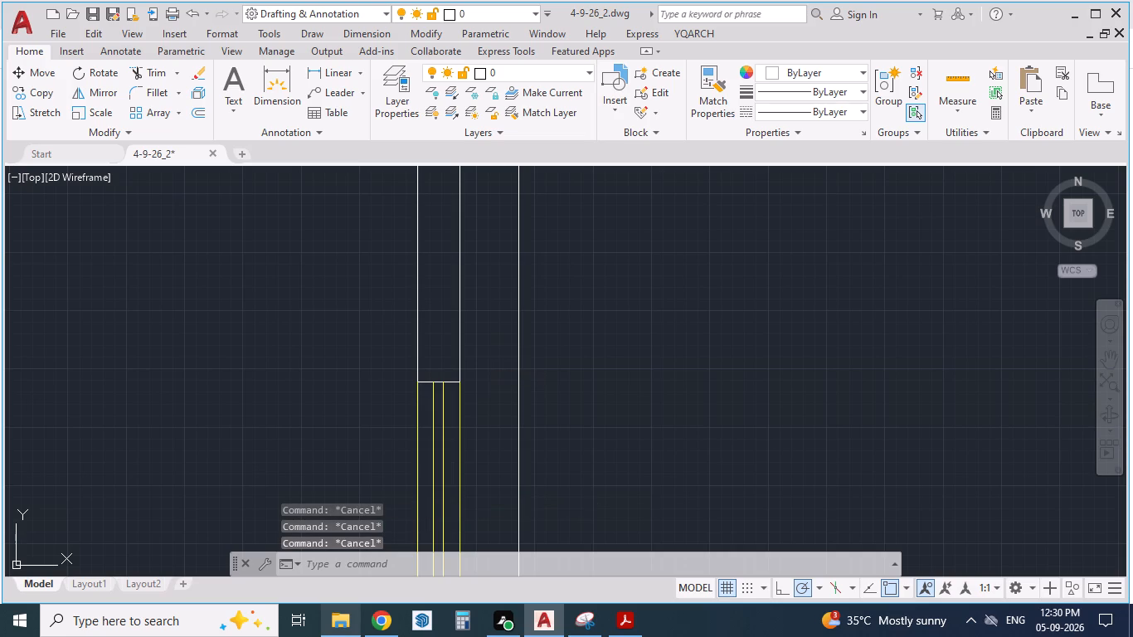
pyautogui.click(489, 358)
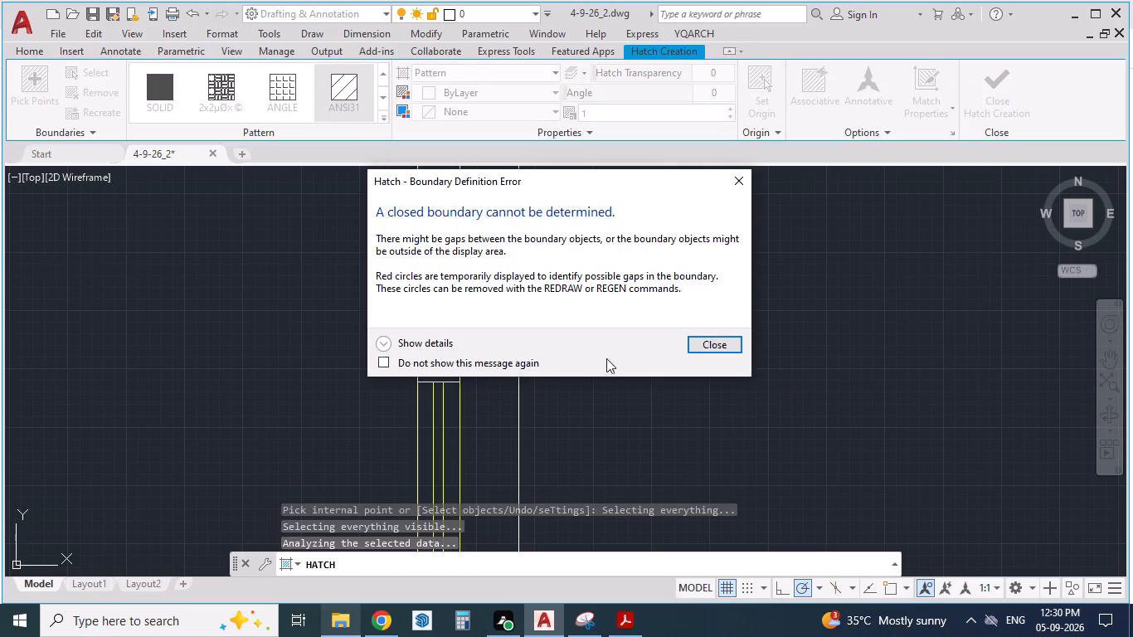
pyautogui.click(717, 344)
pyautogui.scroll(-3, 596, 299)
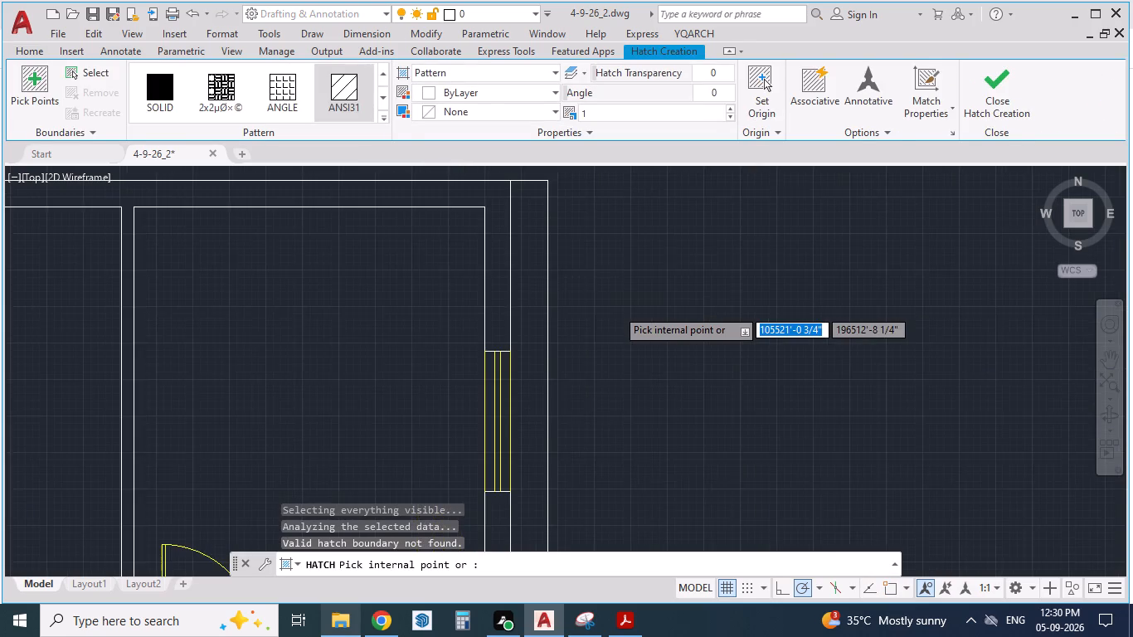
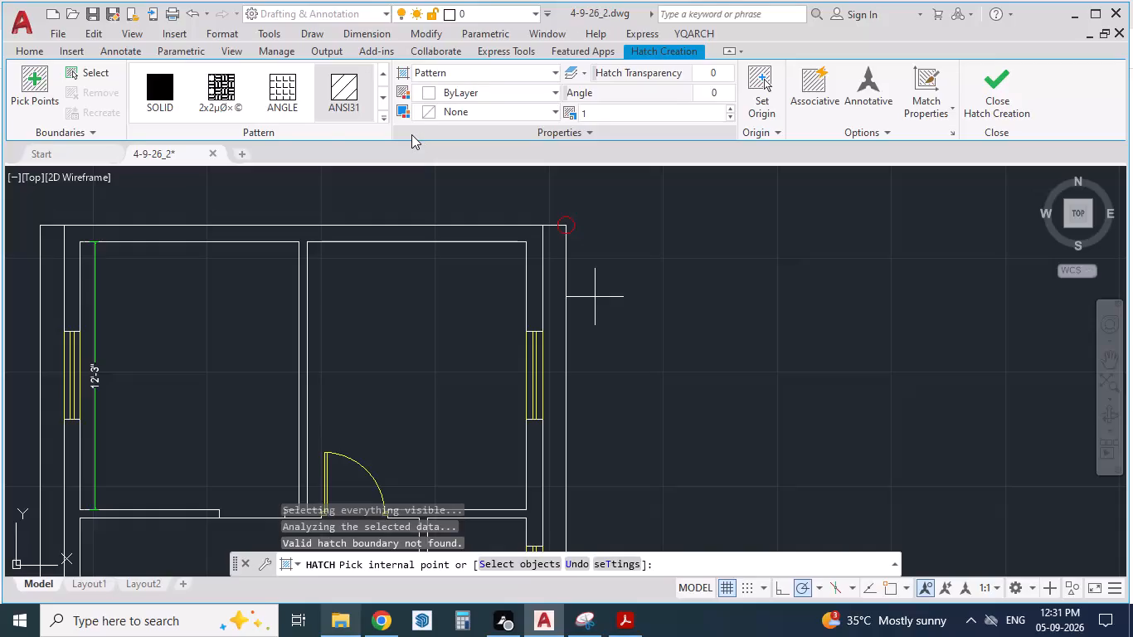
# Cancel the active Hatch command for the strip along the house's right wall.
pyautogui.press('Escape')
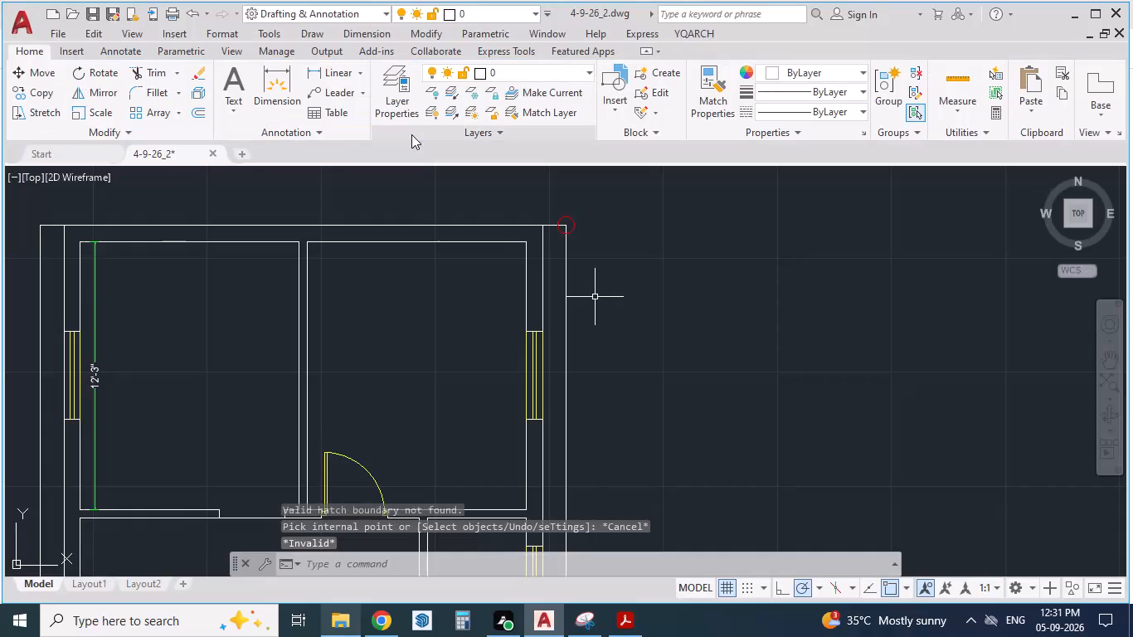
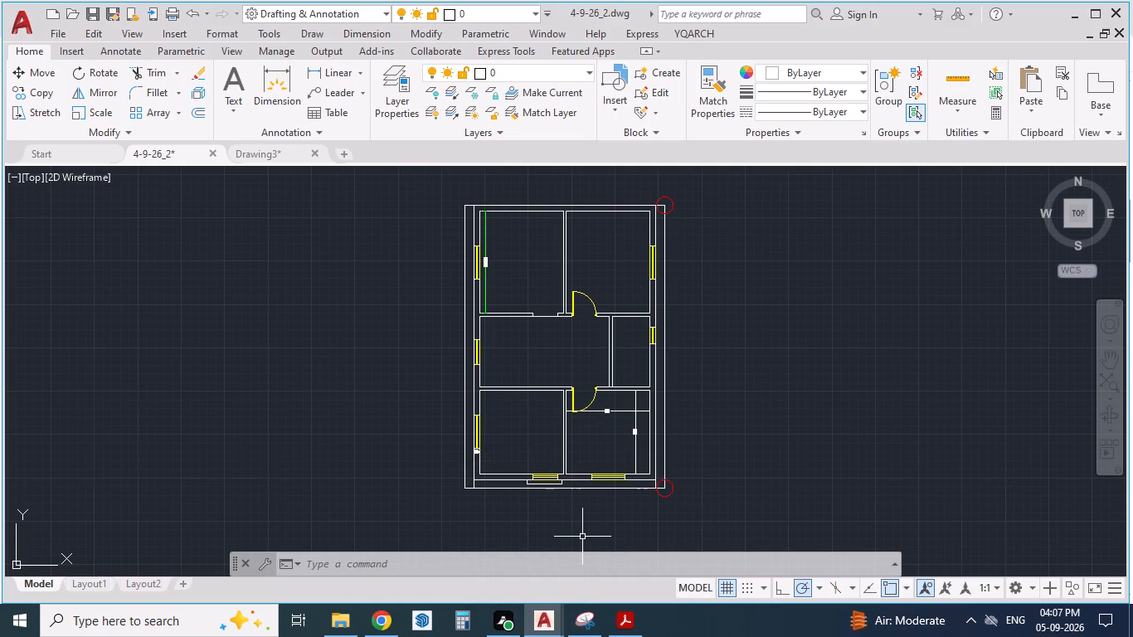
# Compare the house drawing with the reference floor plan PDF, examining the room layout and door positions around the hall, toilet and bedrooms.
pyautogui.click(620, 612)
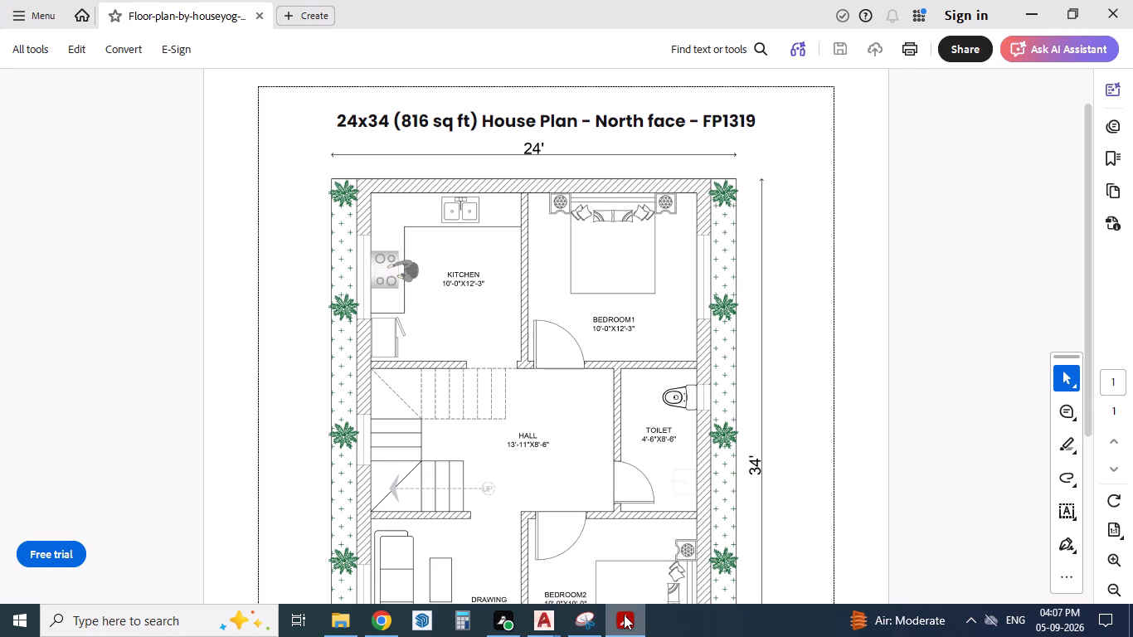
pyautogui.moveTo(624, 615); pyautogui.dragTo(566, 611)
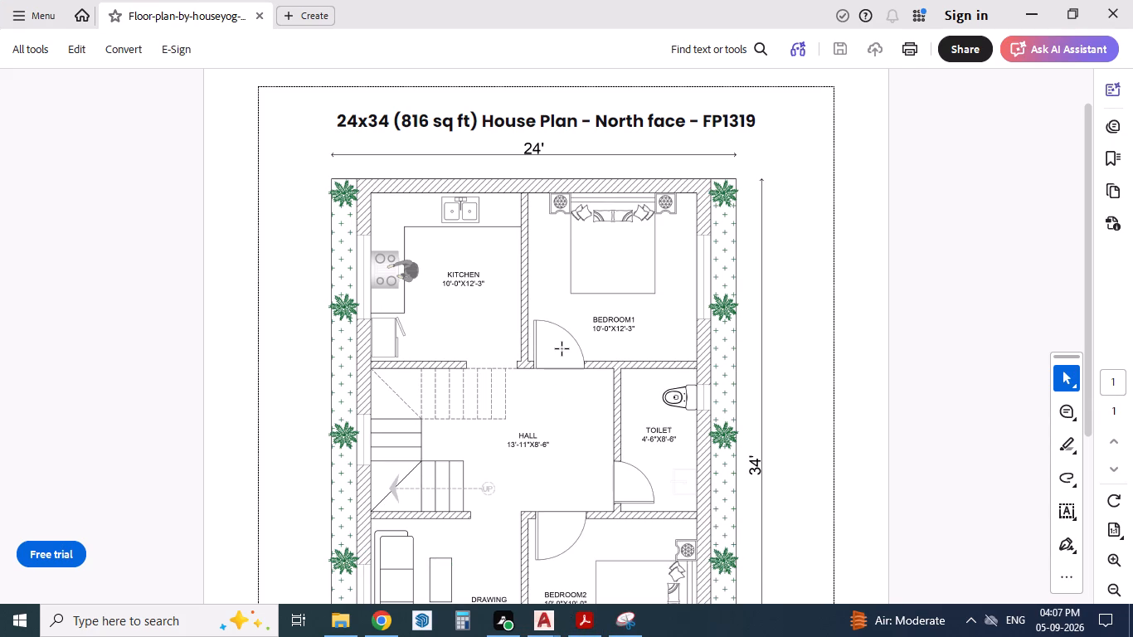
pyautogui.hotkey('alt', 'Tab')
pyautogui.scroll(-1, 562, 349)
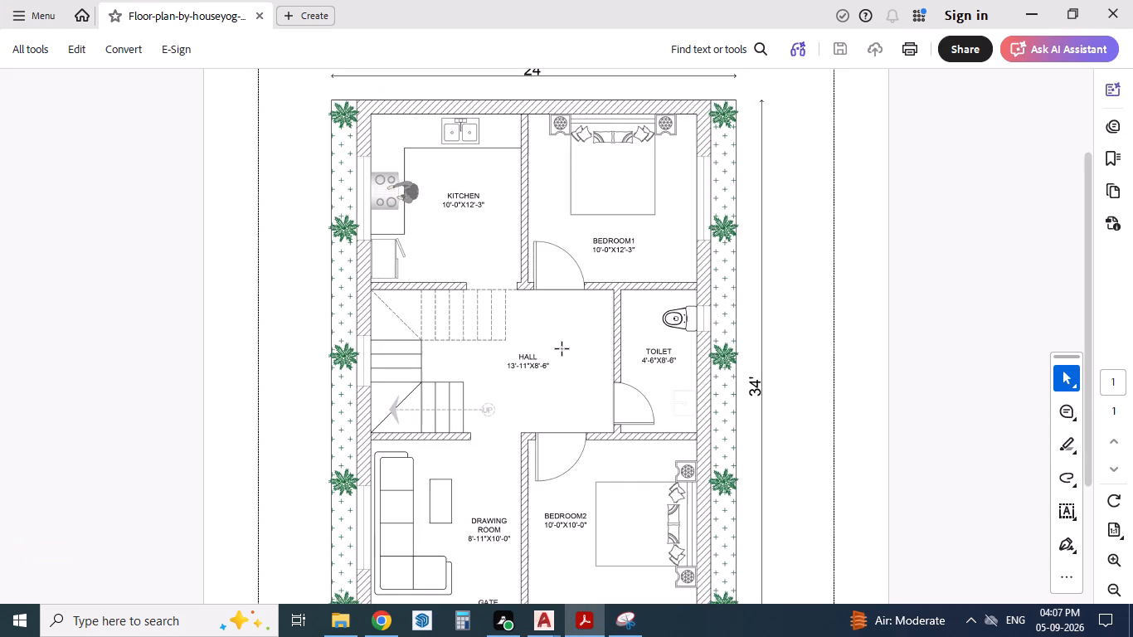
pyautogui.hotkey('alt', 'Tab')
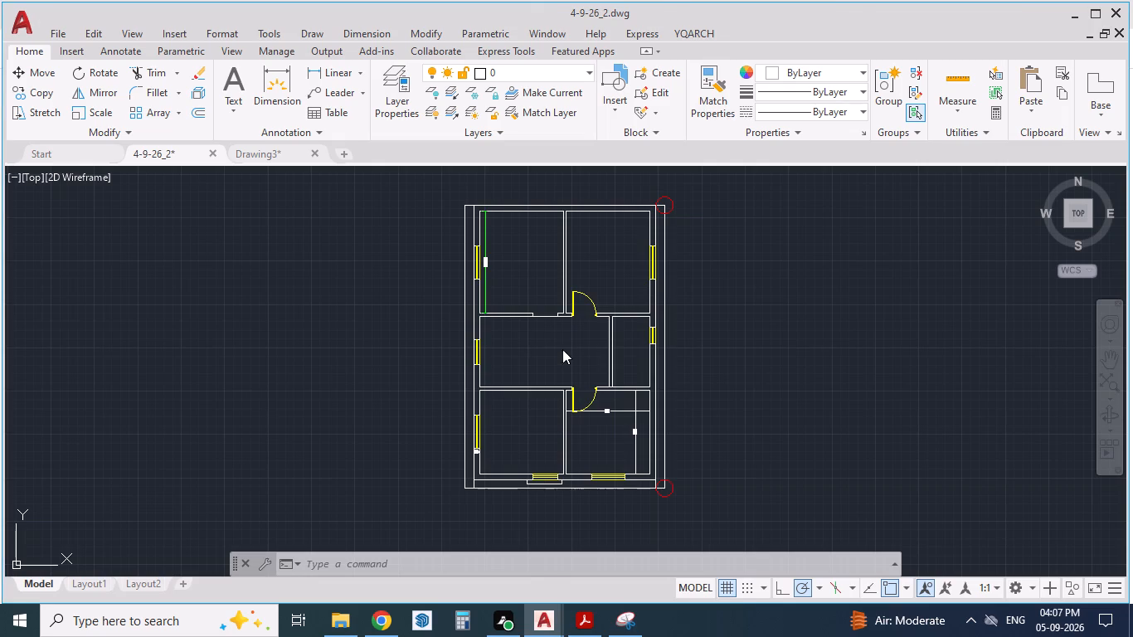
pyautogui.hotkey('alt', 'Tab')
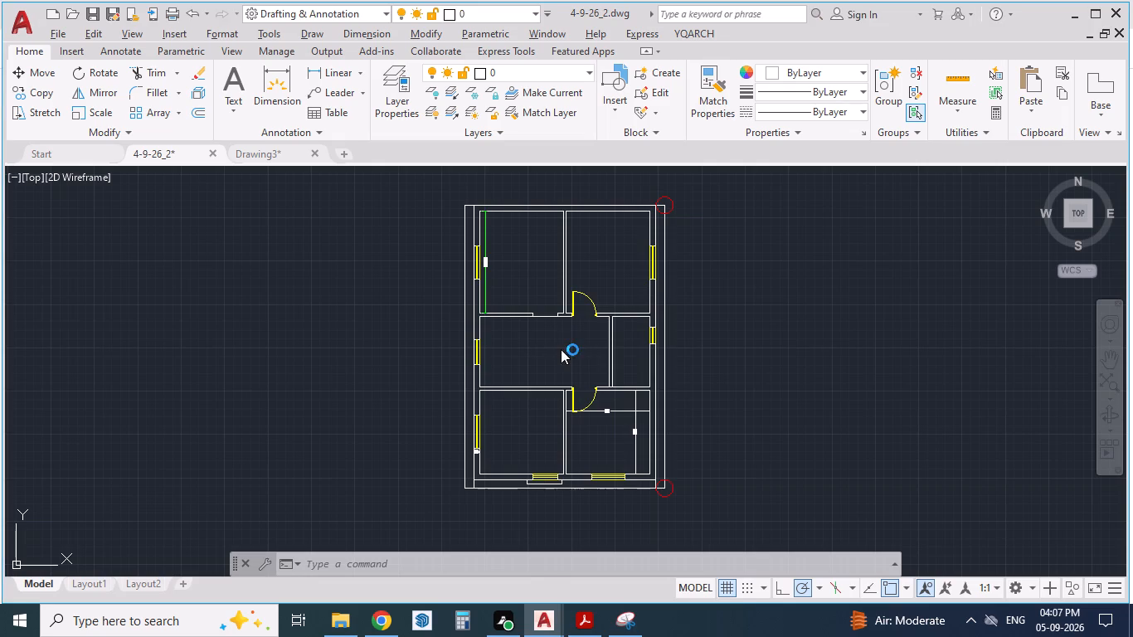
pyautogui.hotkey('alt', 'Tab')
pyautogui.hotkey('alt', 'Tab')
pyautogui.hotkey('alt', 'Tab')
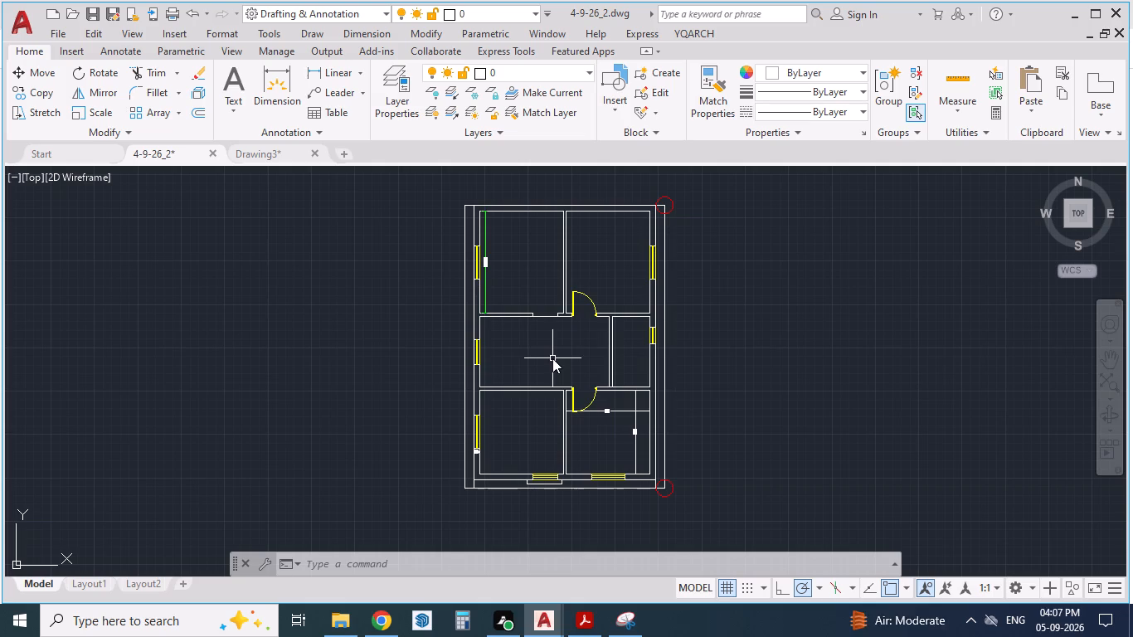
pyautogui.keyDown('alt'); pyautogui.click(608, 631); pyautogui.keyUp('alt')
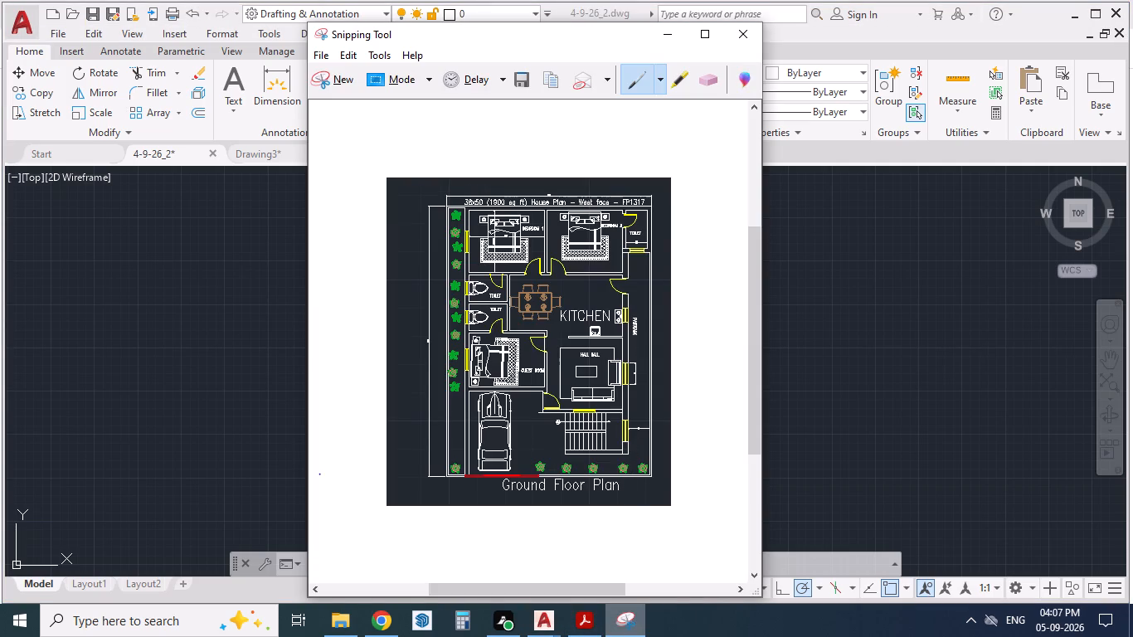
pyautogui.keyDown('alt'); pyautogui.click(666, 36); pyautogui.keyUp('alt')
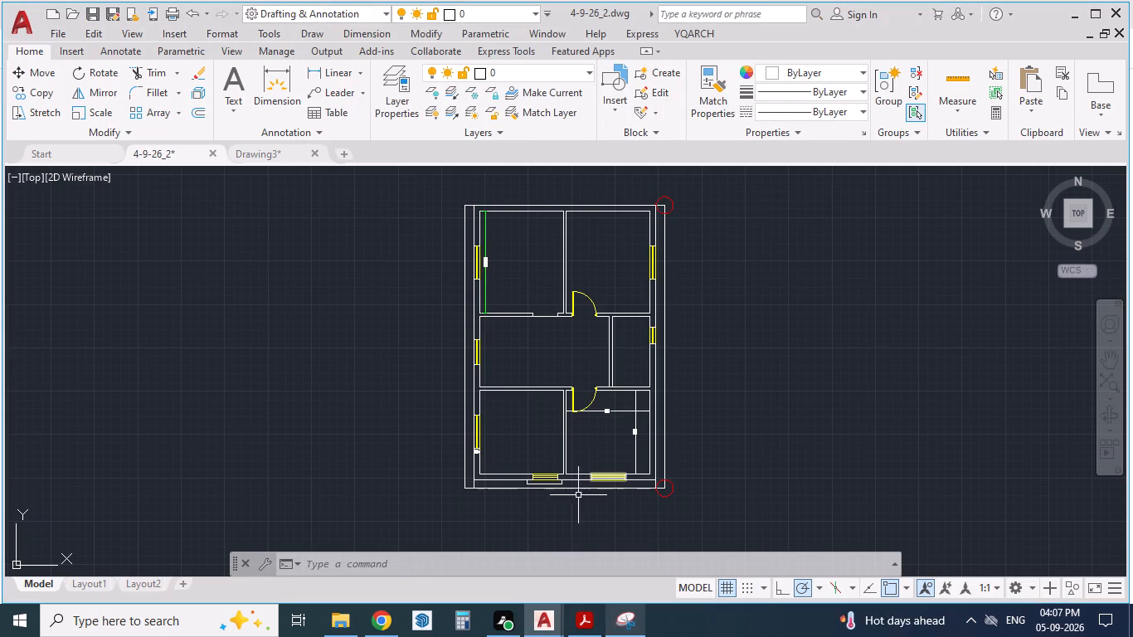
pyautogui.keyDown('alt'); pyautogui.click(581, 628); pyautogui.keyUp('alt')
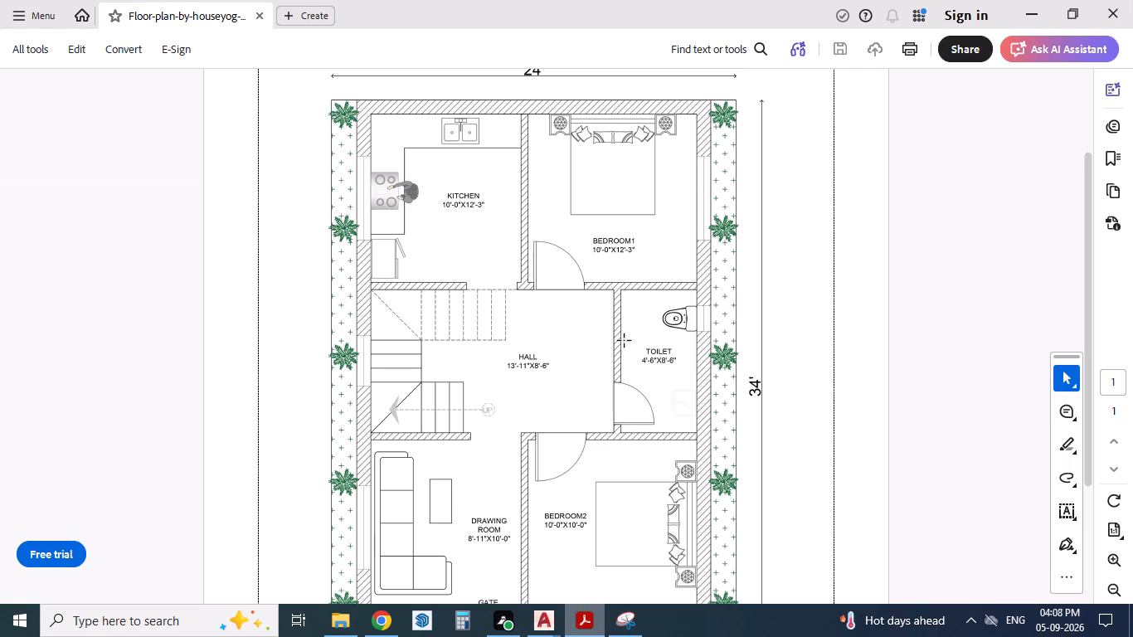
pyautogui.keyDown('alt'); pyautogui.scroll(-1, 626, 337); pyautogui.keyUp('alt')
pyautogui.hotkey('alt', 'Tab')
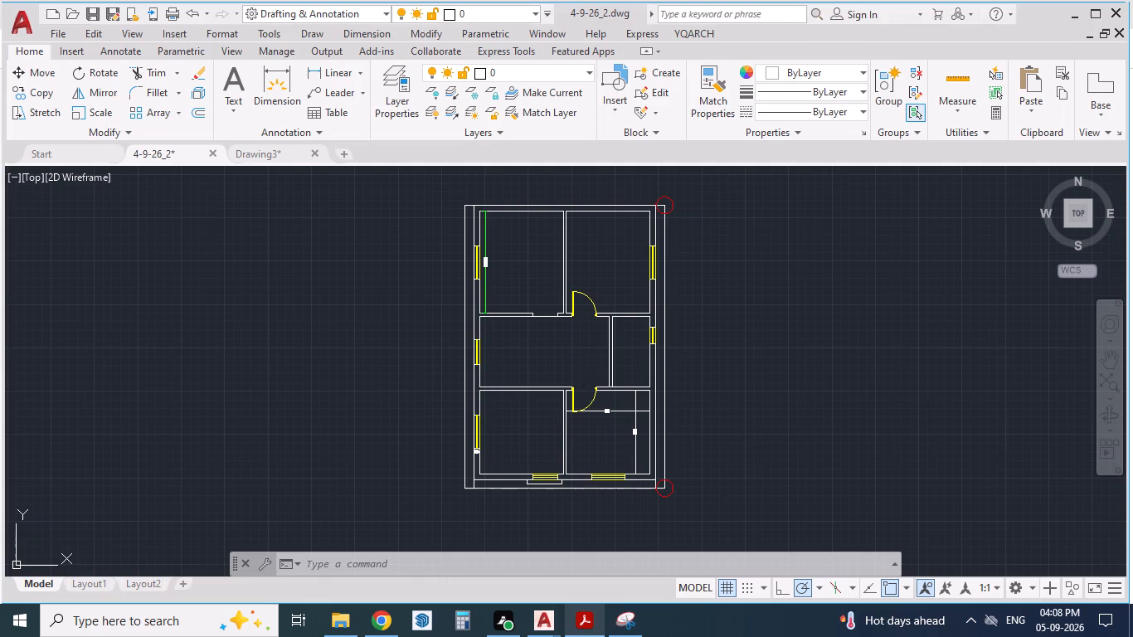
pyautogui.hotkey('alt', 'Tab')
pyautogui.hotkey('alt', 'Tab')
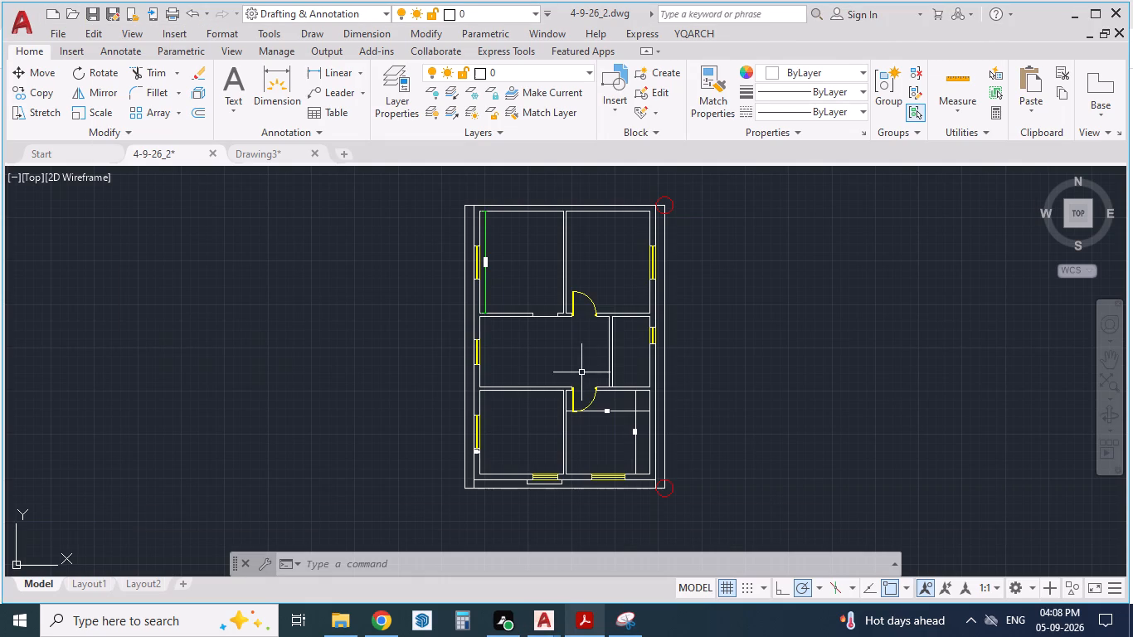
pyautogui.scroll(1, 582, 372)
pyautogui.hotkey('alt', 'Tab')
pyautogui.hotkey('alt', 'Tab')
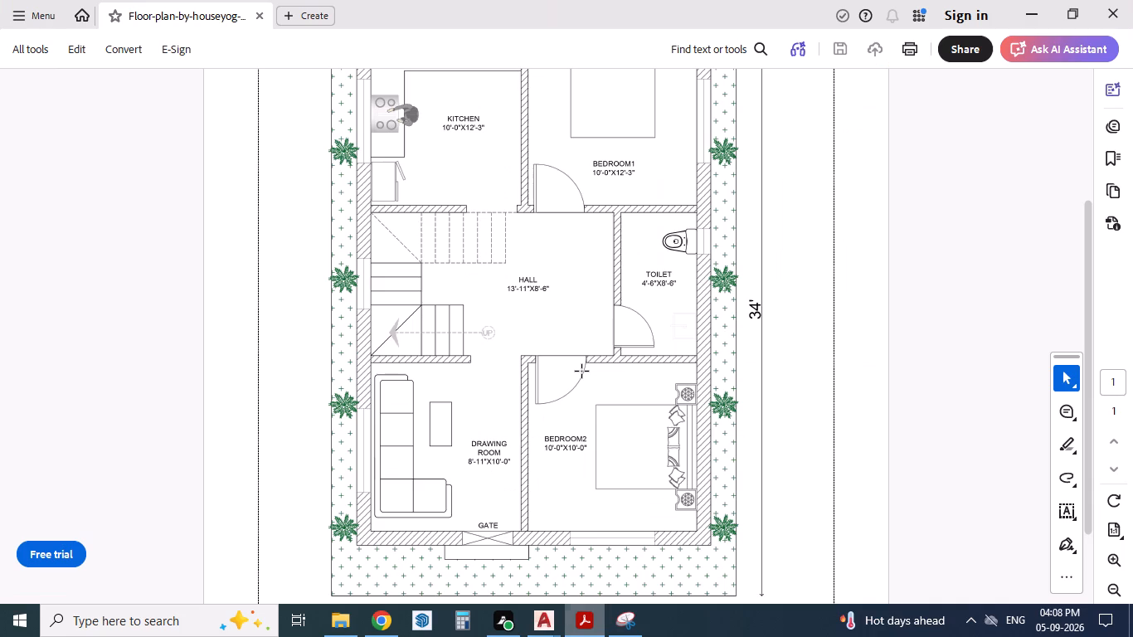
pyautogui.hotkey('alt', 'Tab')
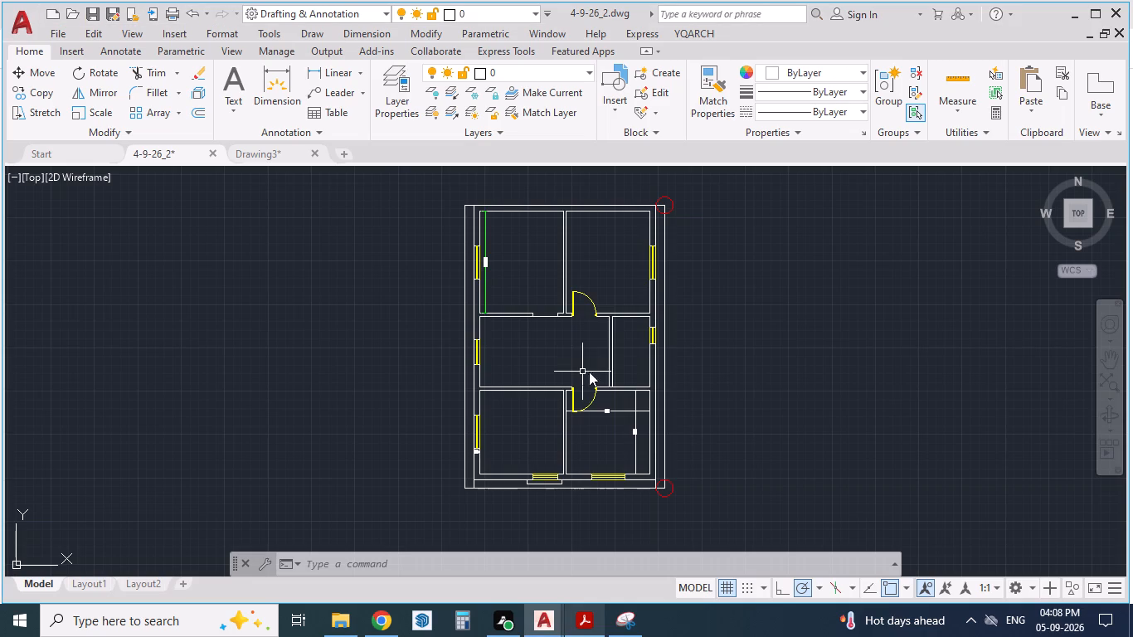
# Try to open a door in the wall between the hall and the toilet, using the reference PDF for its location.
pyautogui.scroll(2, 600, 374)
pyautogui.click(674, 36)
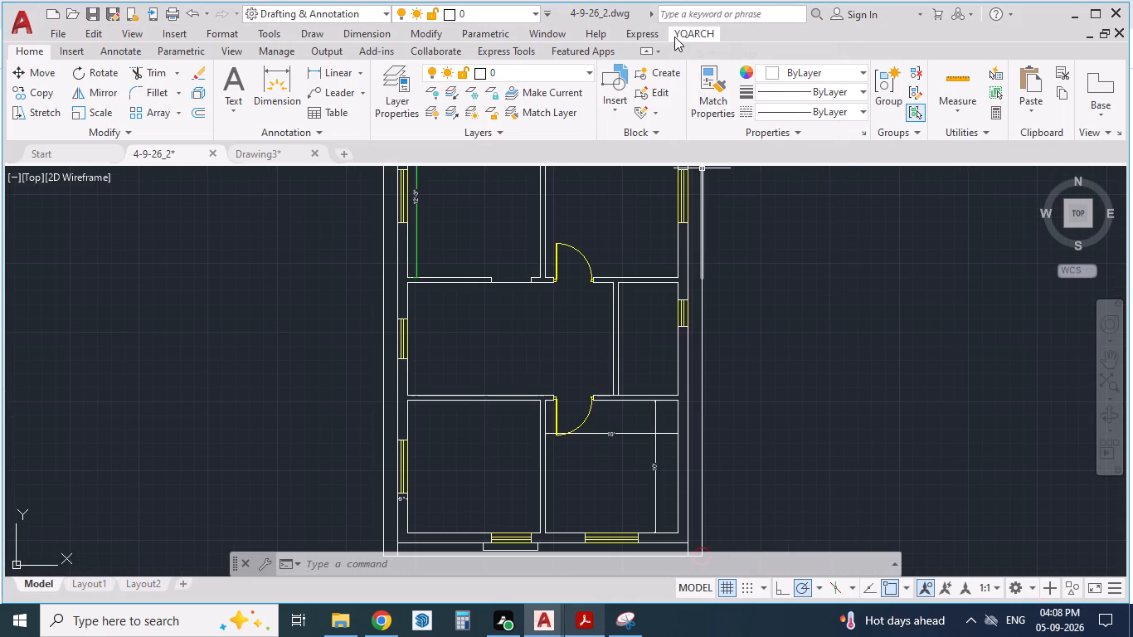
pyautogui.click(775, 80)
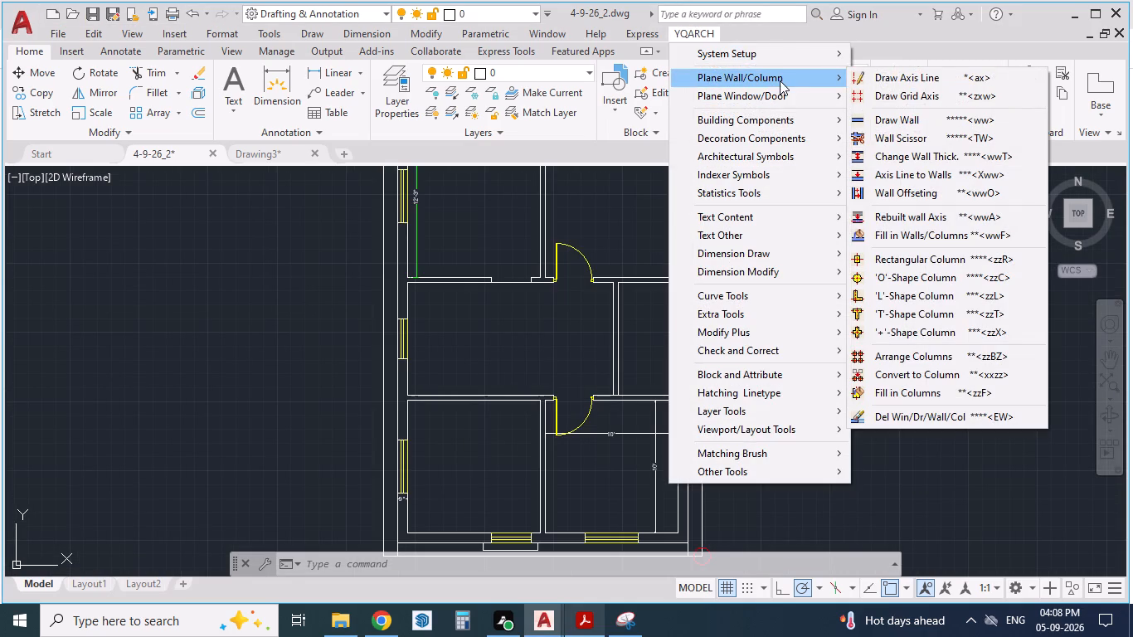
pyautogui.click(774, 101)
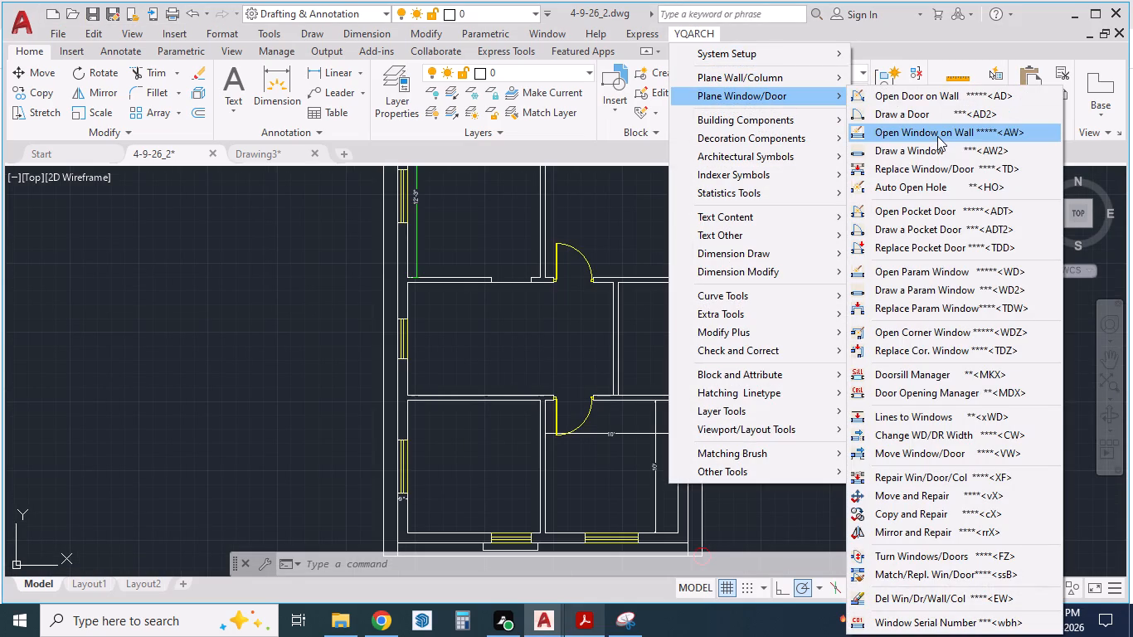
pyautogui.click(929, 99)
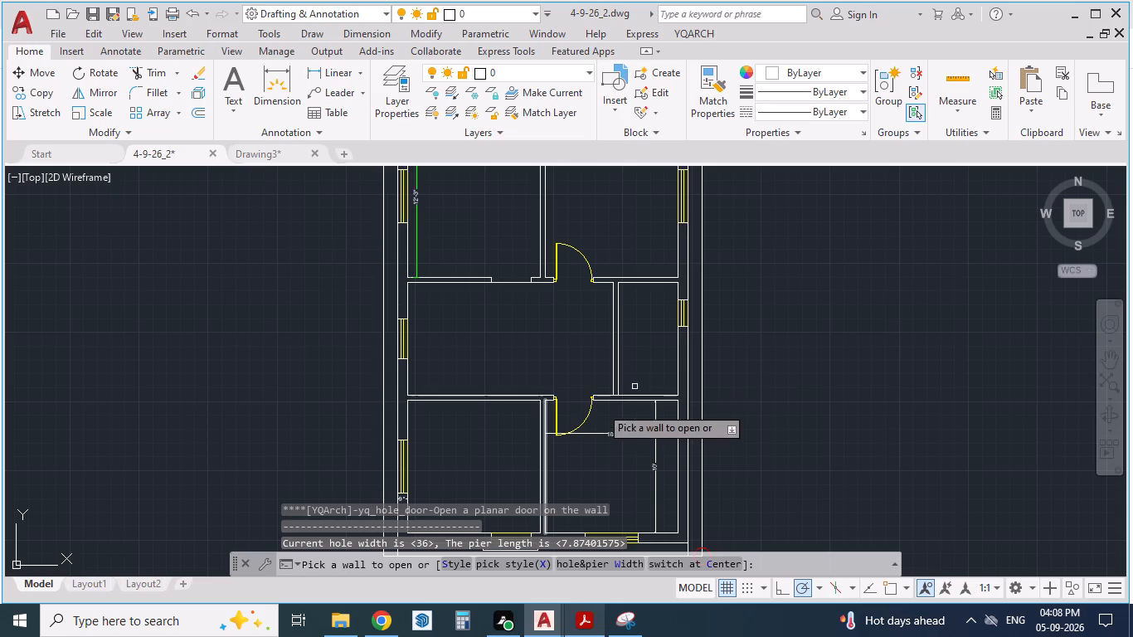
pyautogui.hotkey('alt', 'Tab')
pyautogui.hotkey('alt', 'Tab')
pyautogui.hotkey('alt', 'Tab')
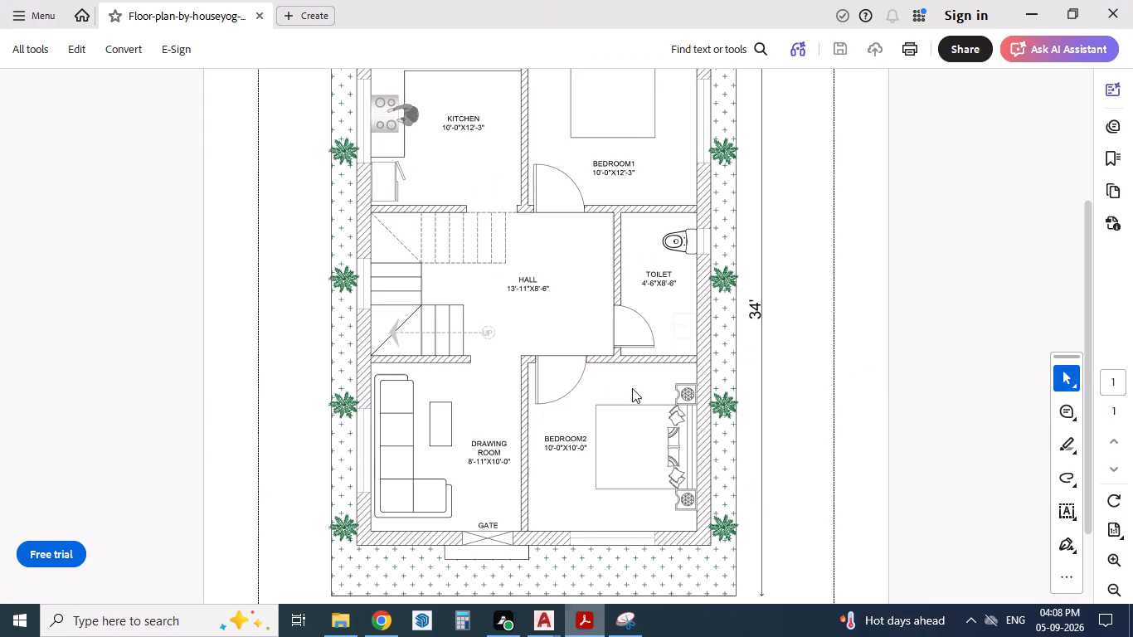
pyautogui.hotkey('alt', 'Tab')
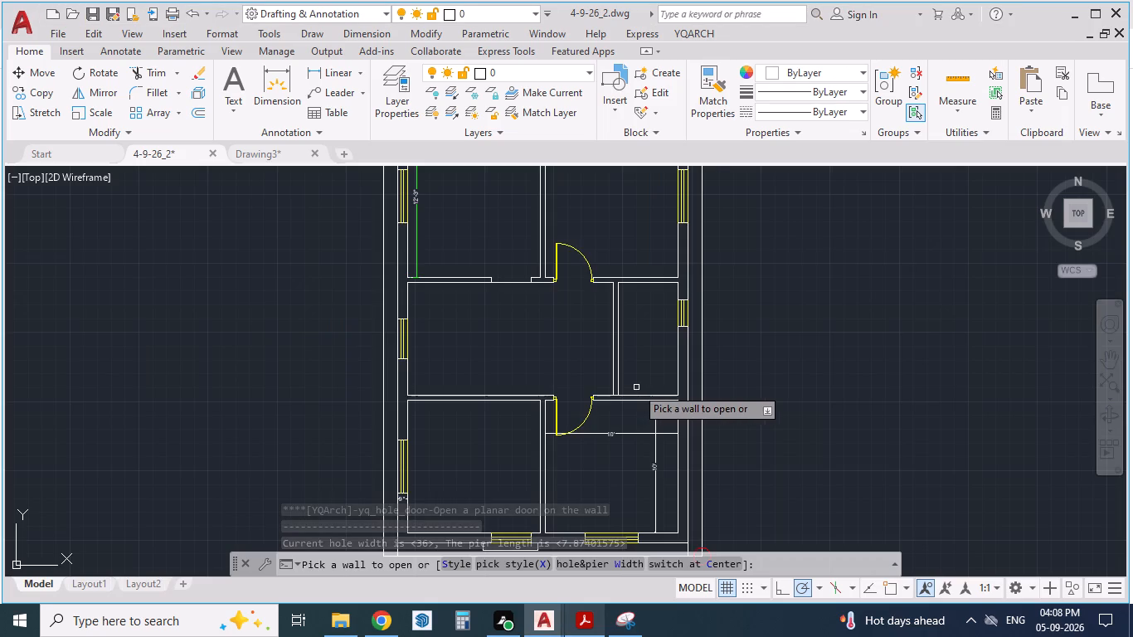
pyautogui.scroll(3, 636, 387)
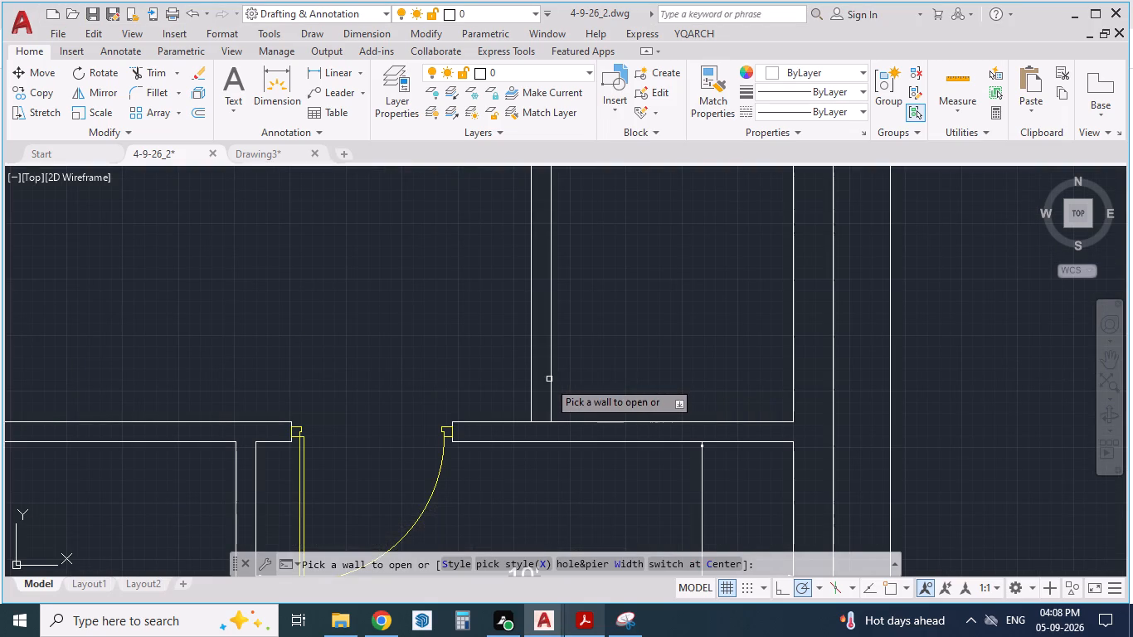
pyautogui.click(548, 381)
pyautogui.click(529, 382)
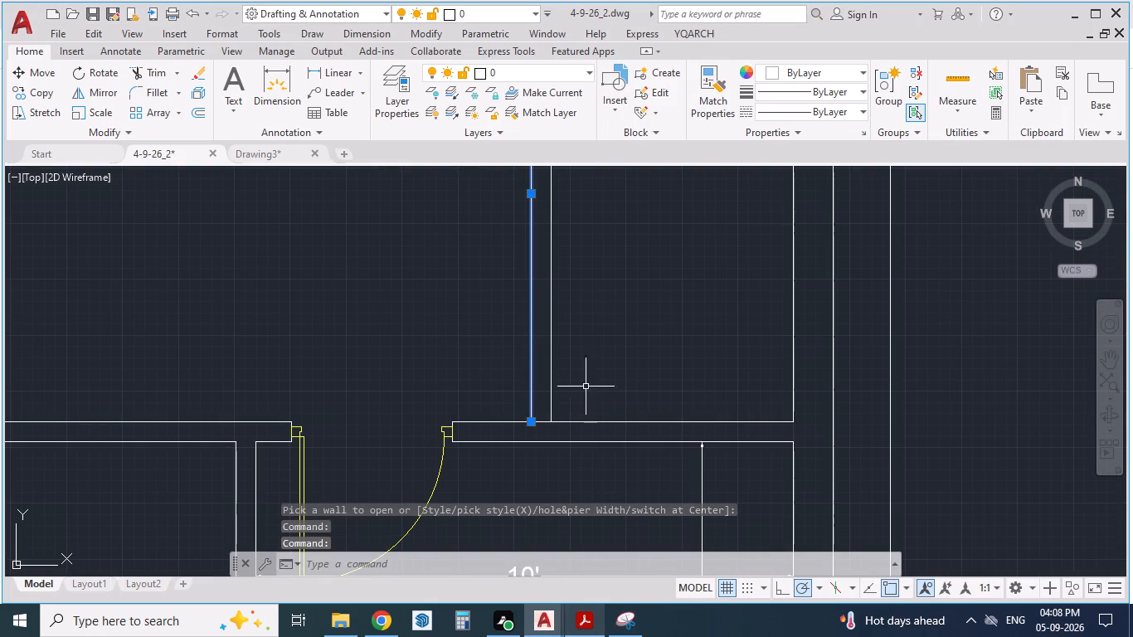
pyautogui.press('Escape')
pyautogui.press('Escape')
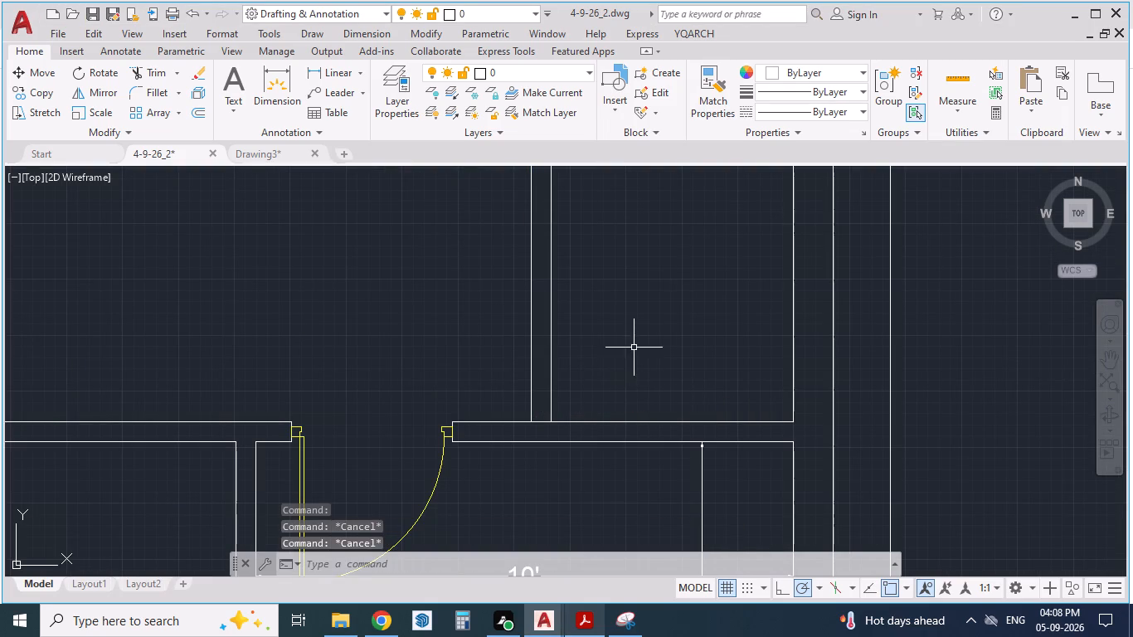
# Open a 36-inch door near the lower end of the wall between the hall and the toilet, swinging into the toilet.
pyautogui.click(686, 32)
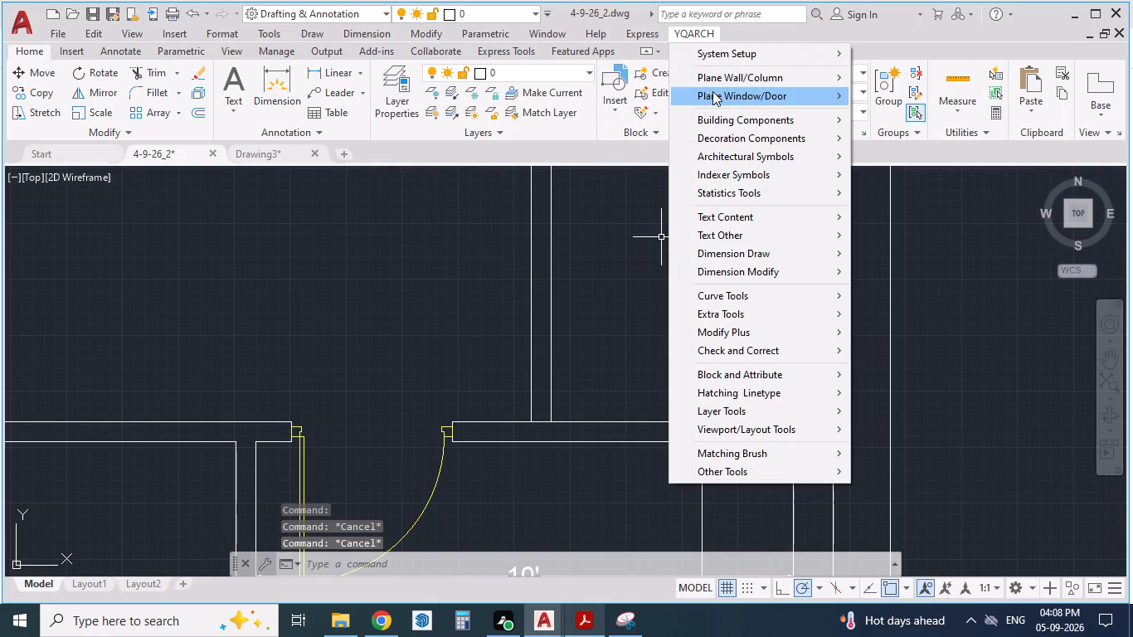
pyautogui.click(751, 97)
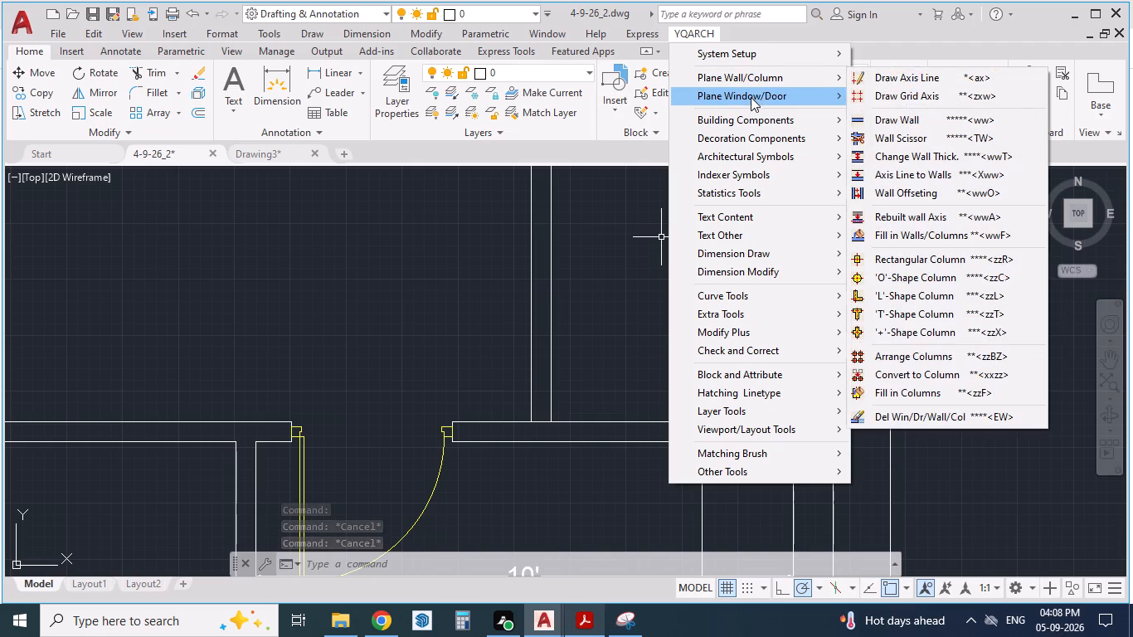
pyautogui.click(898, 92)
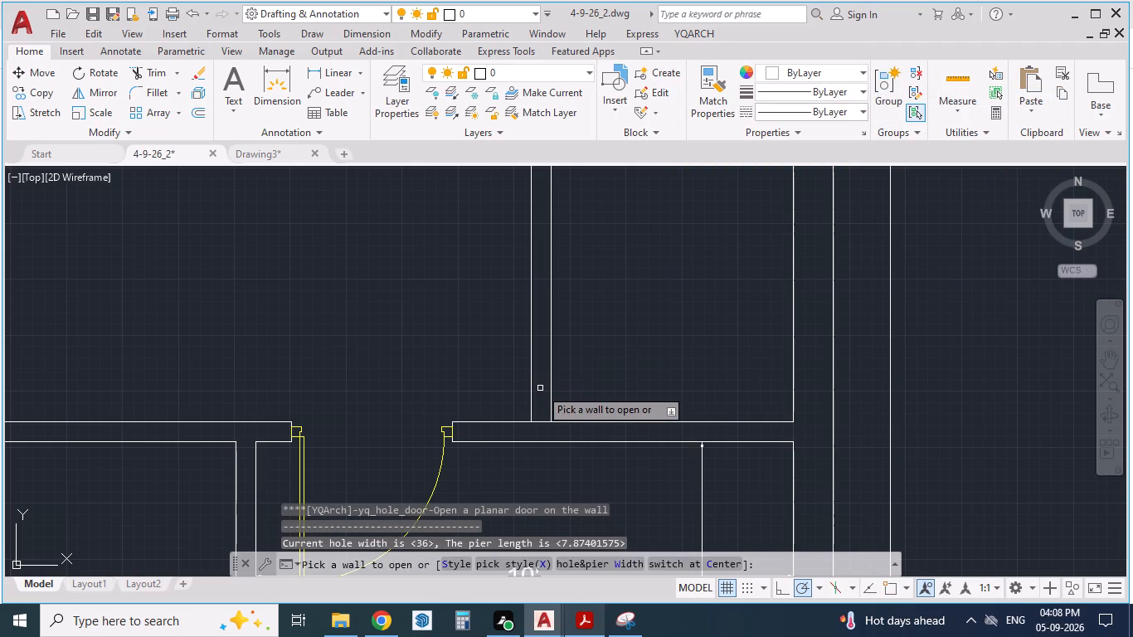
pyautogui.click(551, 386)
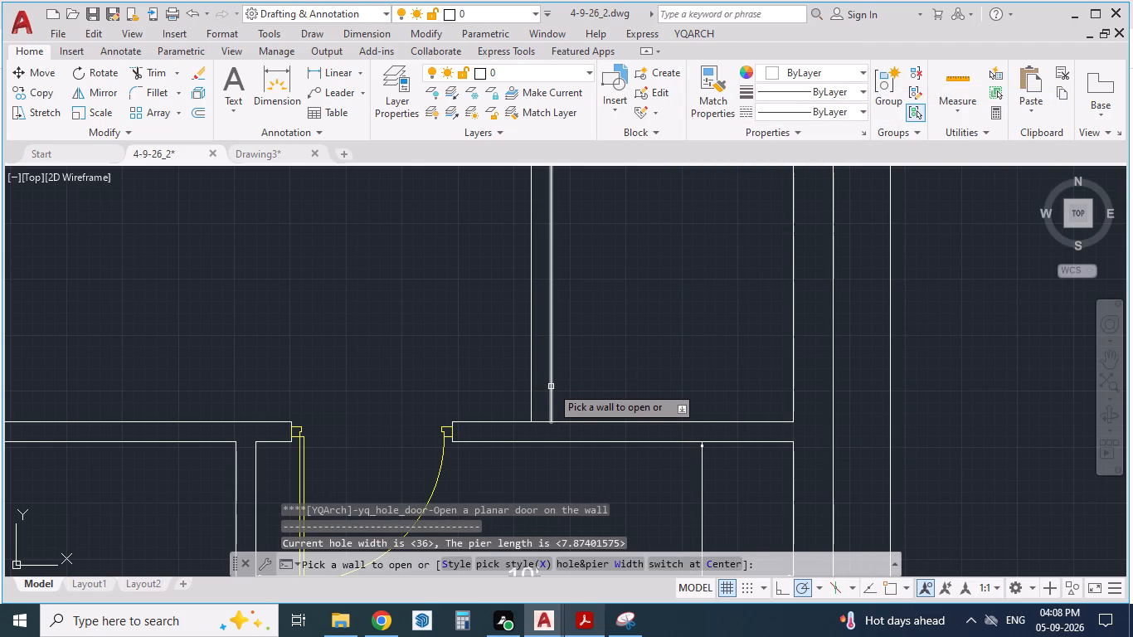
pyautogui.click(532, 379)
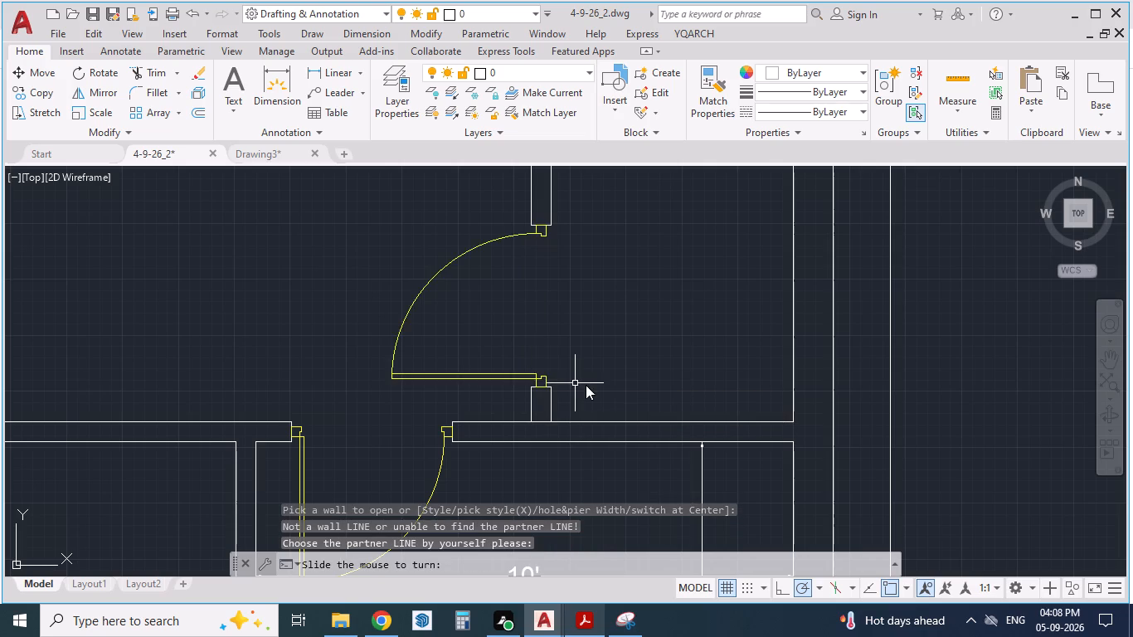
pyautogui.click(659, 385)
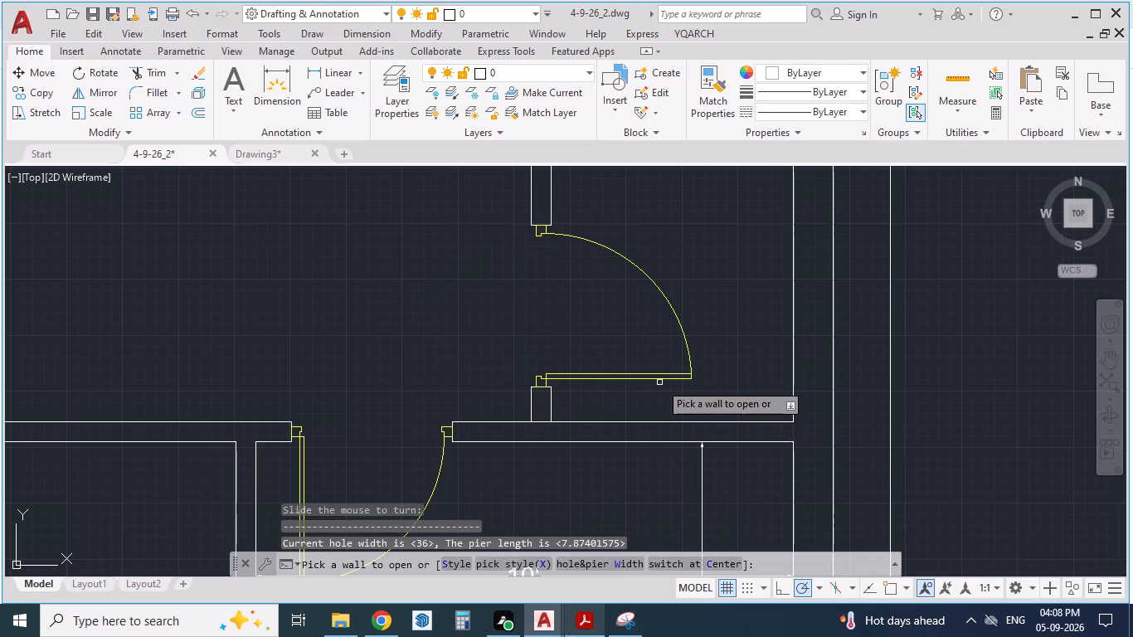
# Compare the lower part of the house drawing with the reference floor plan PDF, examining the door positions, the gate and the front wall.
pyautogui.hotkey('alt', 'Tab')
pyautogui.hotkey('alt', 'Tab')
pyautogui.hotkey('alt', 'Tab')
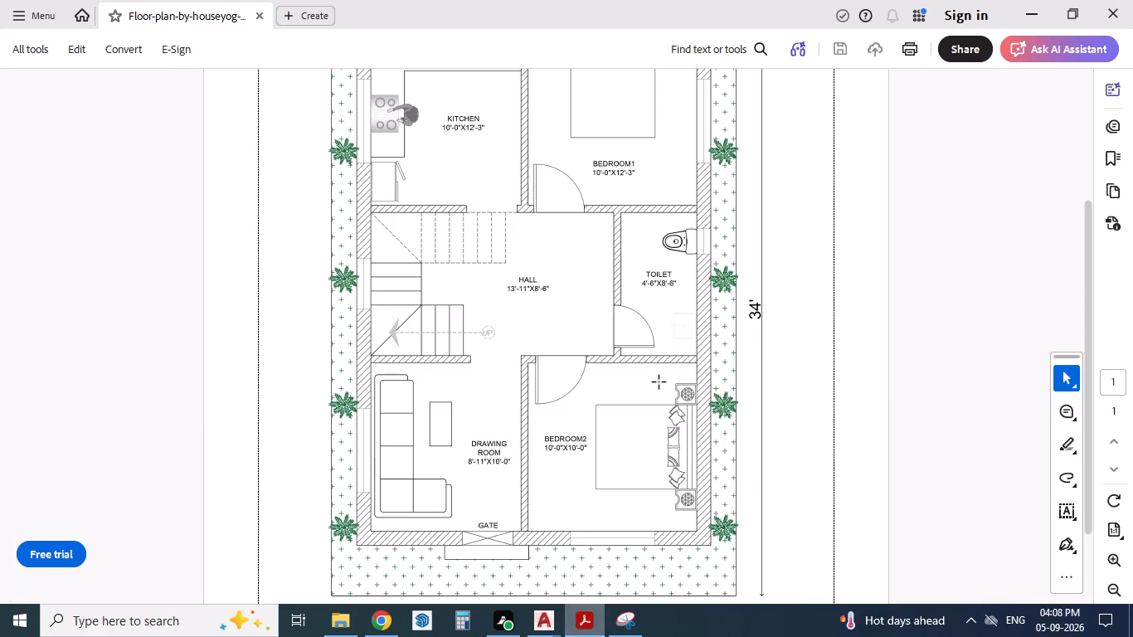
pyautogui.hotkey('alt', 'Tab')
pyautogui.scroll(-1, 679, 250)
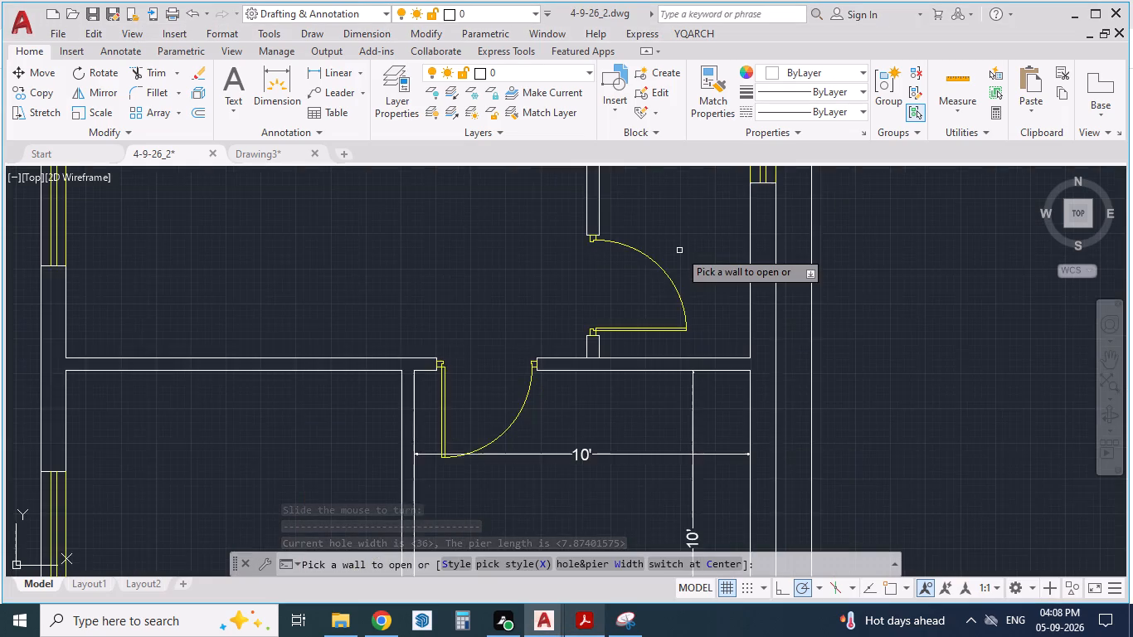
pyautogui.scroll(-1, 677, 253)
pyautogui.hotkey('alt', 'Tab')
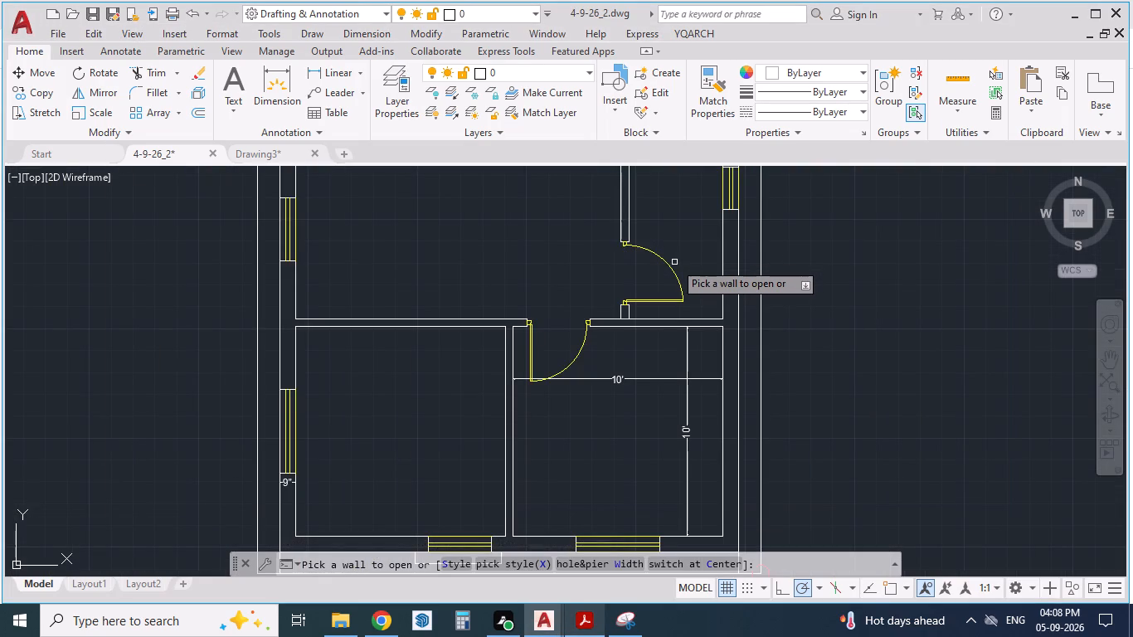
pyautogui.hotkey('alt', 'Tab')
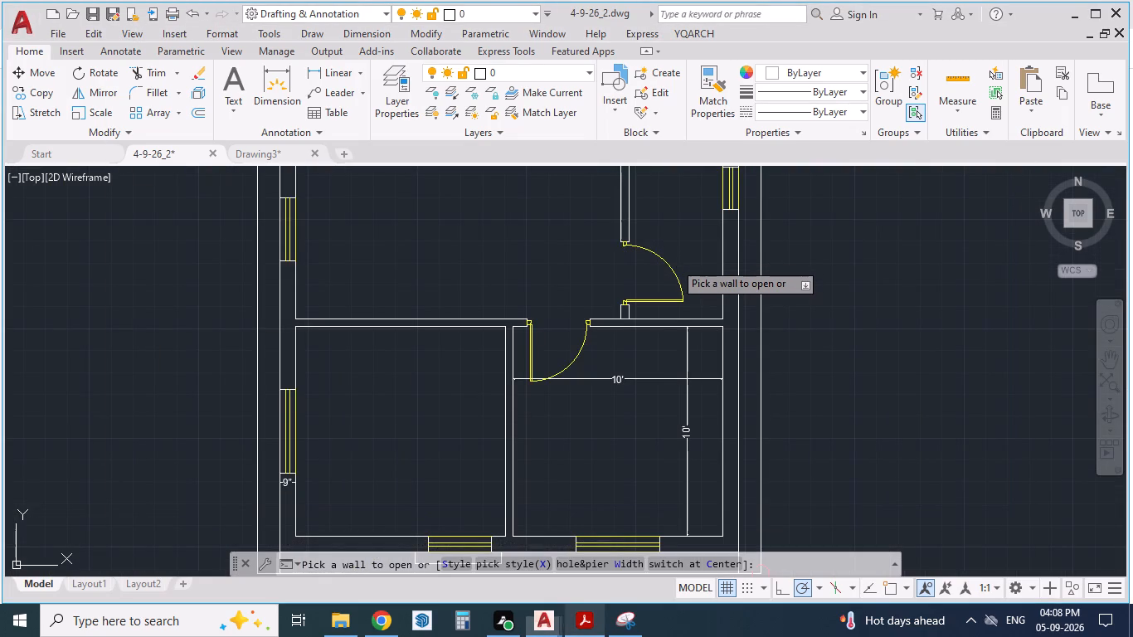
pyautogui.scroll(-2, 674, 262)
pyautogui.hotkey('alt', 'Tab')
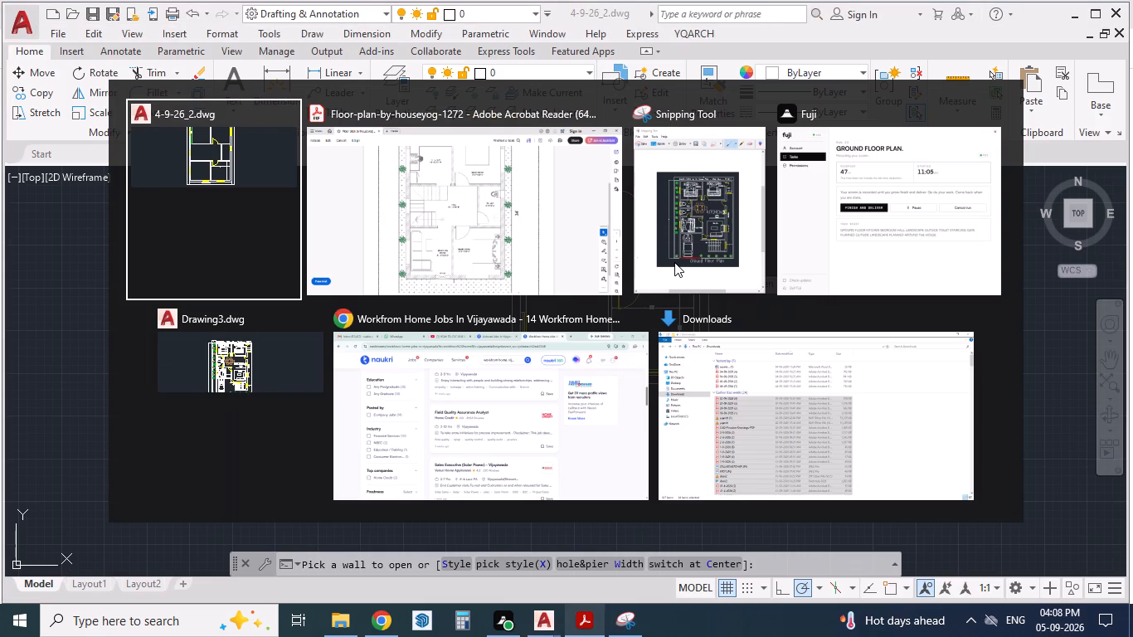
pyautogui.hotkey('alt', 'Tab')
pyautogui.scroll(-1, 674, 262)
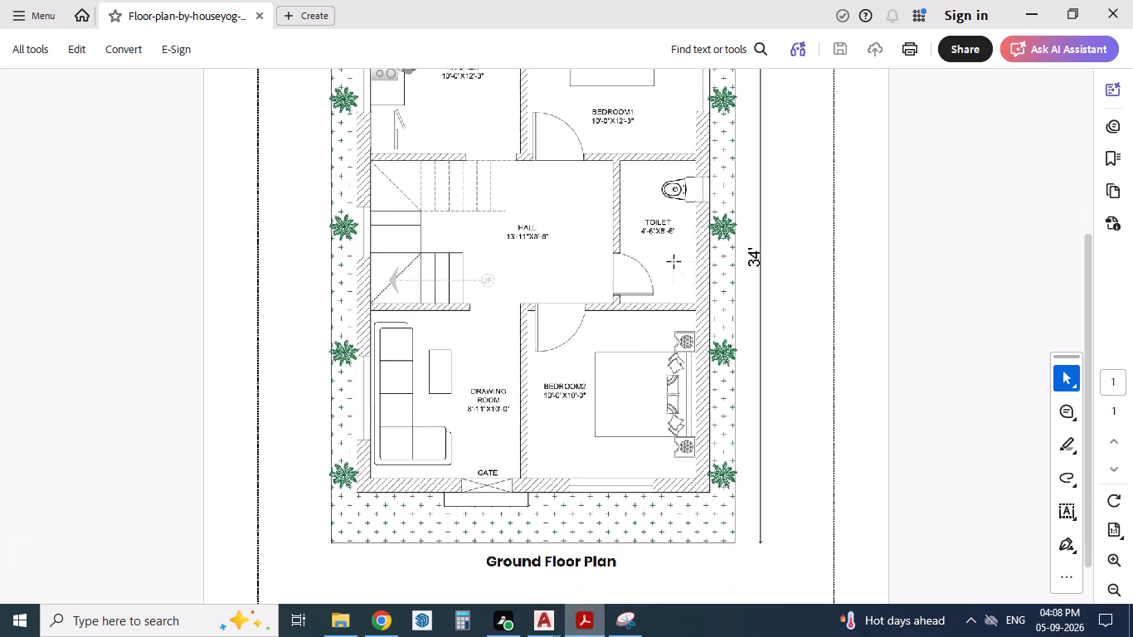
pyautogui.hotkey('alt', 'Tab')
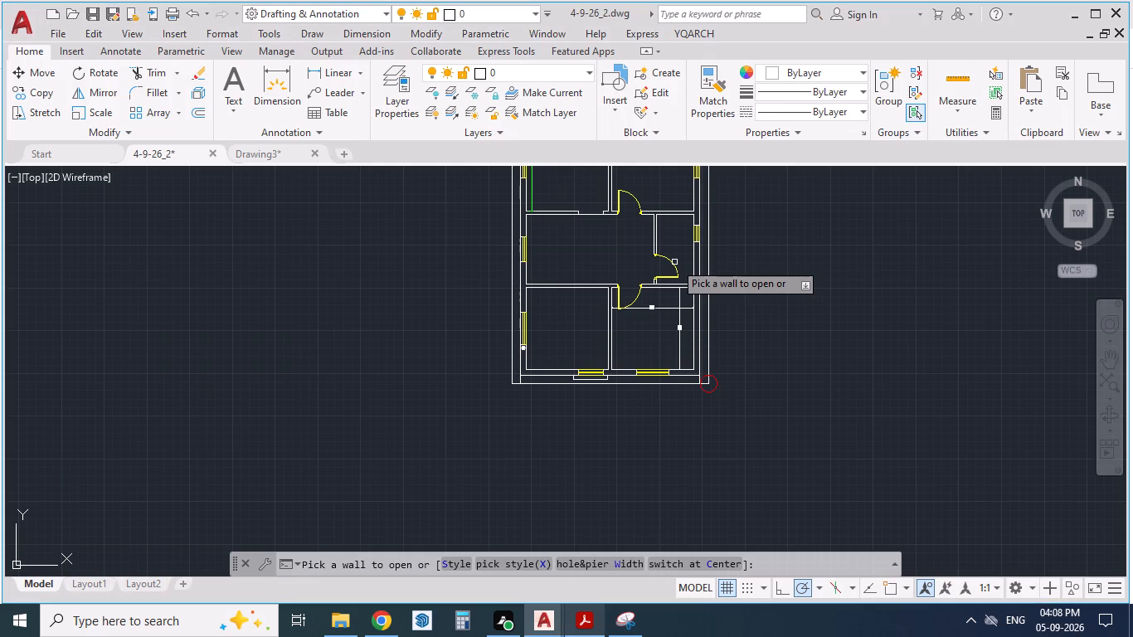
pyautogui.hotkey('alt', 'Tab')
pyautogui.hotkey('alt', 'Tab')
pyautogui.hotkey('alt', 'Tab')
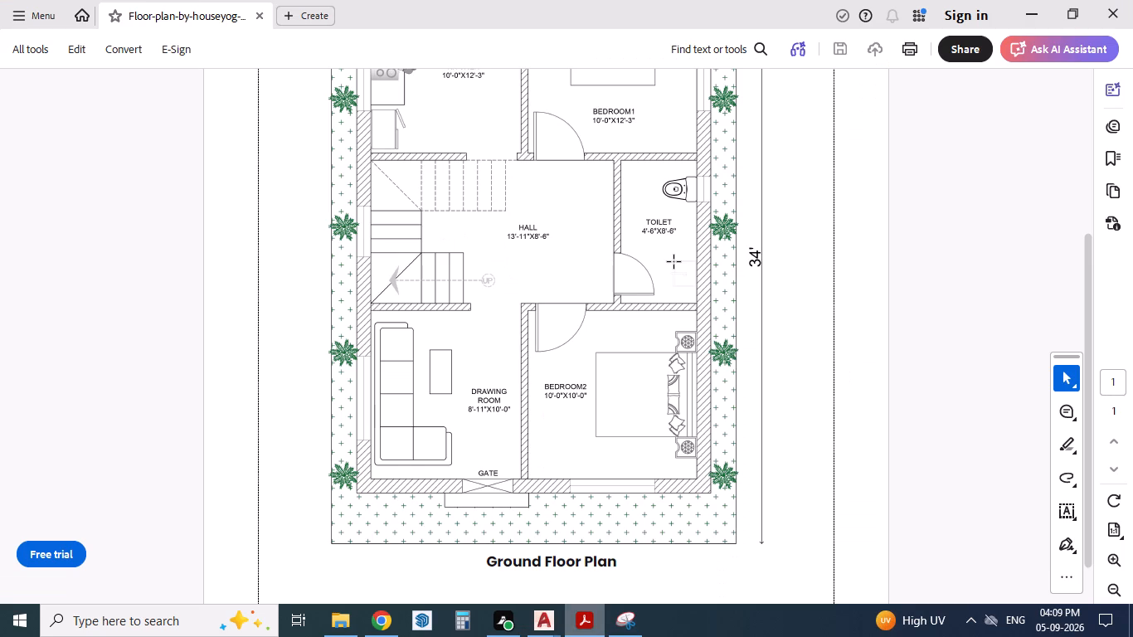
pyautogui.hotkey('alt', 'Tab')
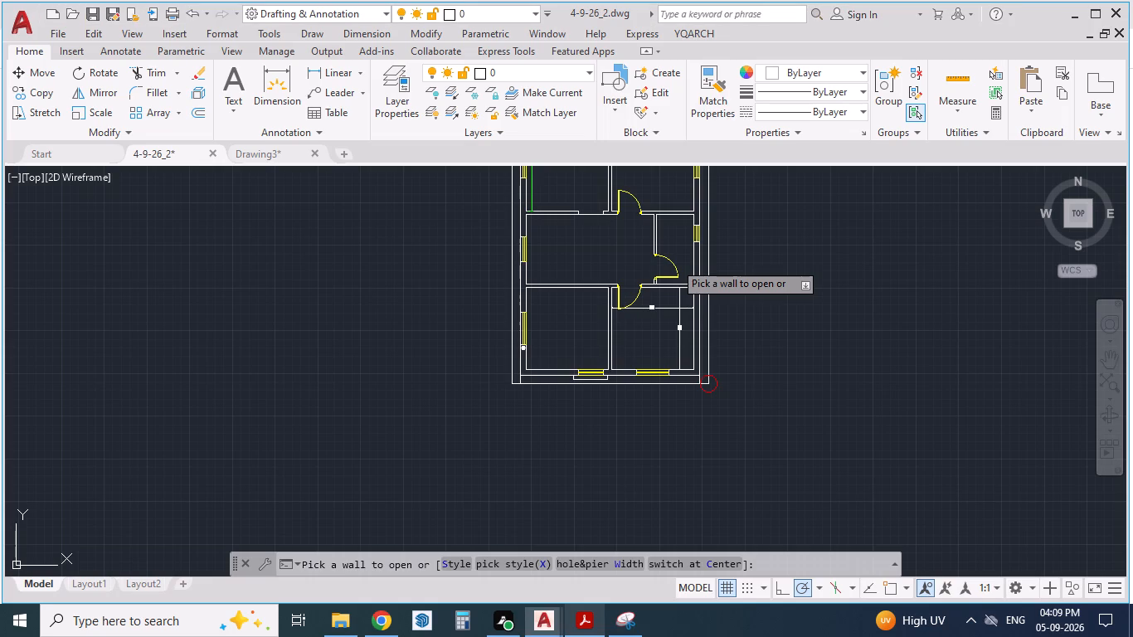
pyautogui.hotkey('alt', 'Tab')
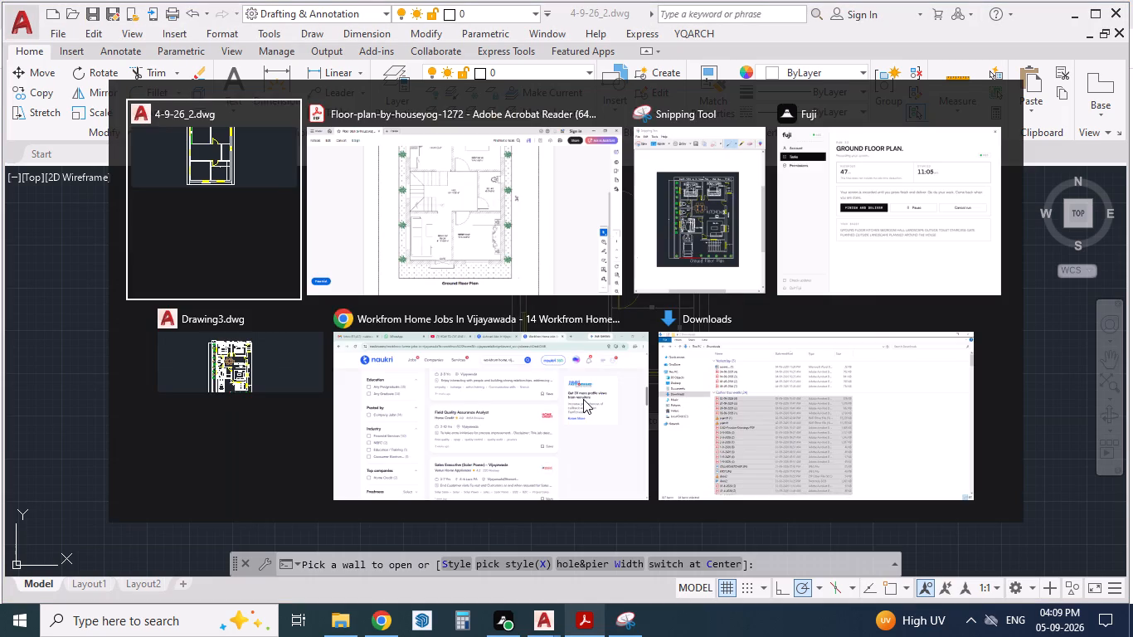
pyautogui.hotkey('alt', 'Tab')
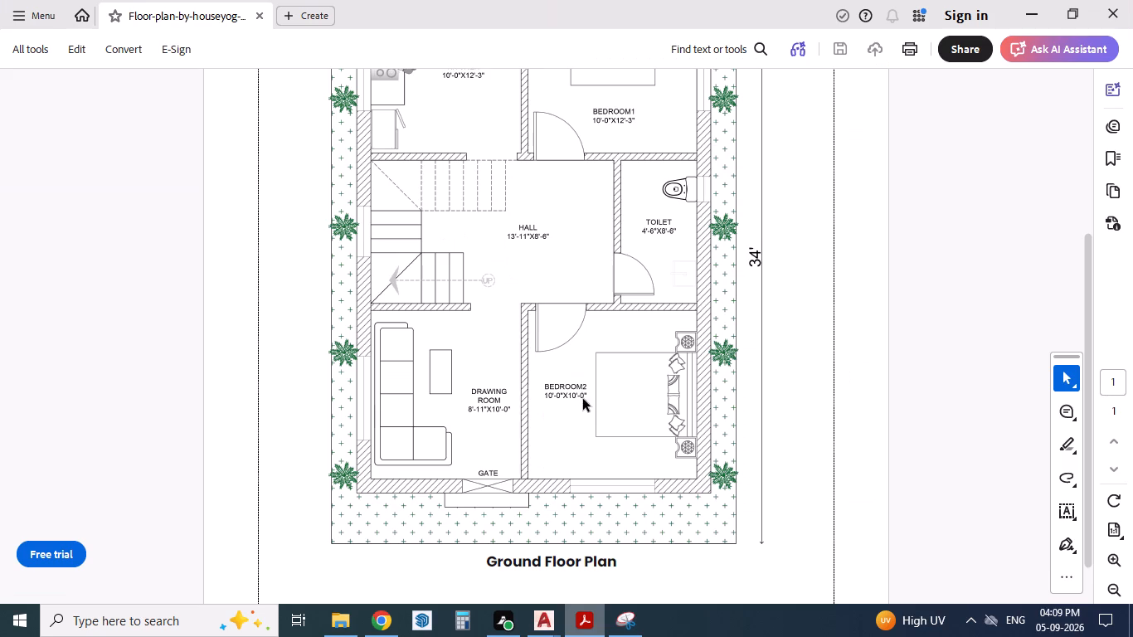
pyautogui.hotkey('alt', 'Tab')
# Draw two crossing diagonal lines between opposite corners of the gate opening in the drawing room's front wall.
pyautogui.scroll(3, 618, 390)
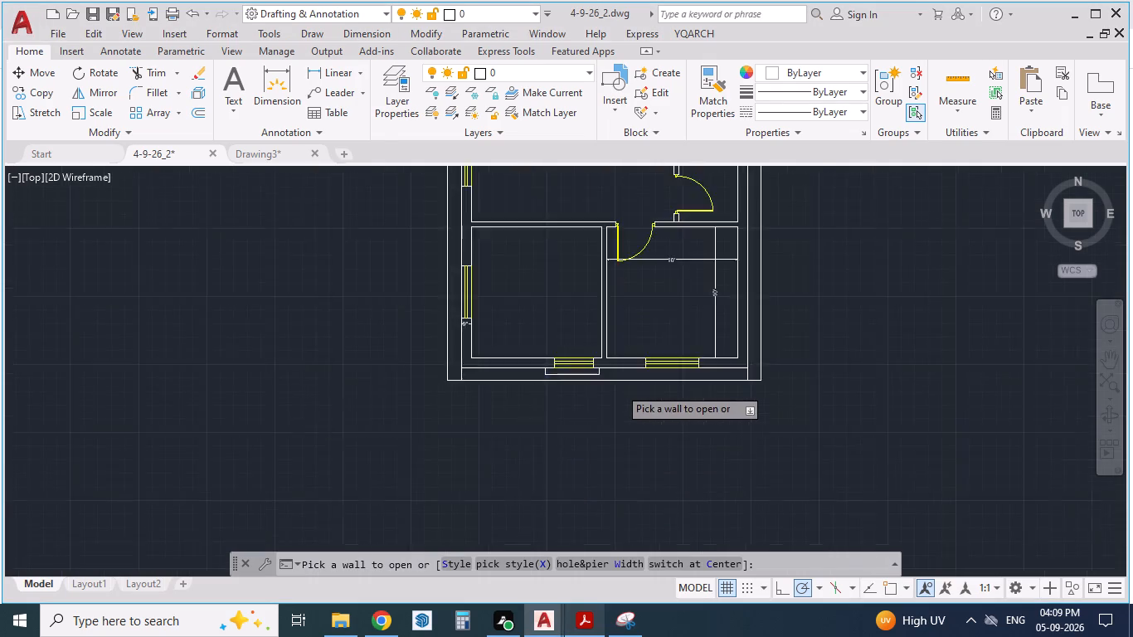
pyautogui.scroll(2, 464, 340)
pyautogui.press('Escape')
pyautogui.press('Escape')
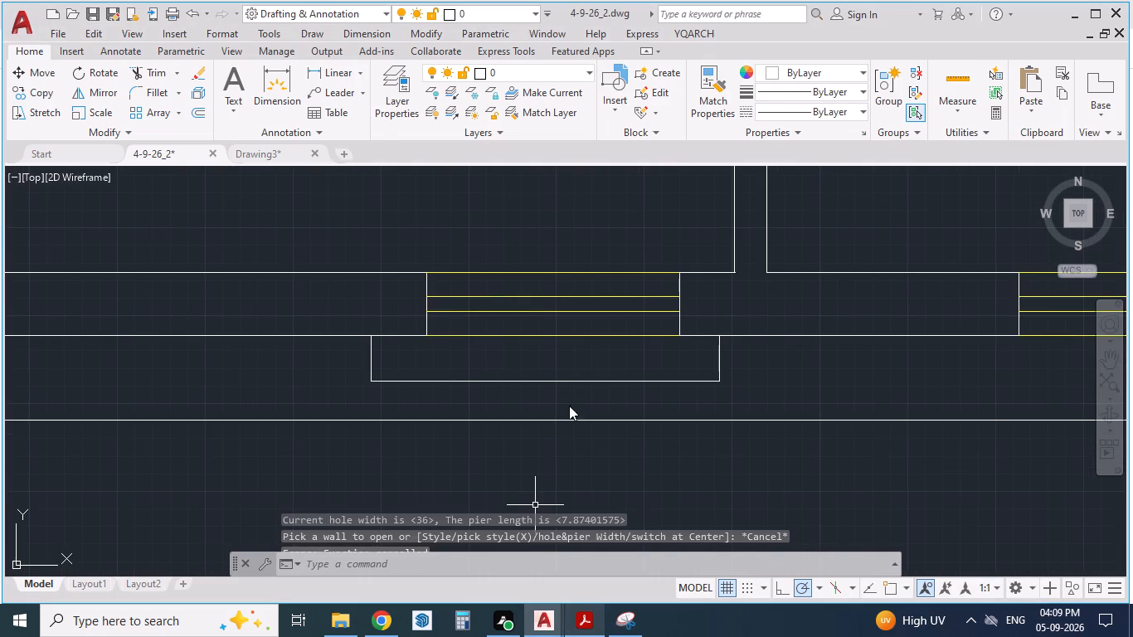
pyautogui.press('l')
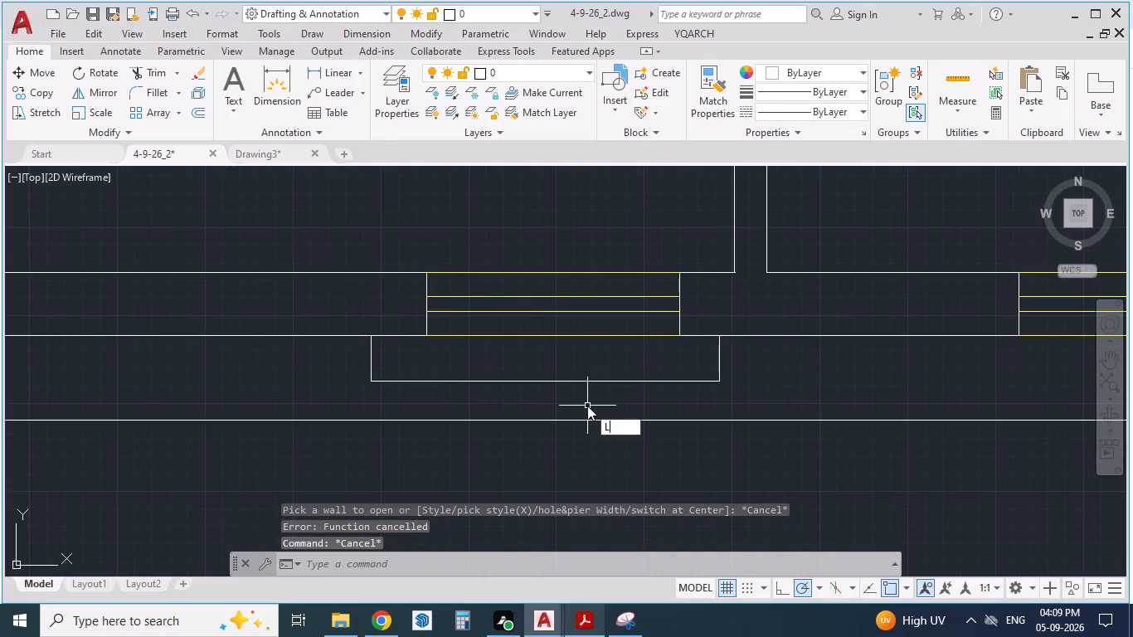
pyautogui.press('Return')
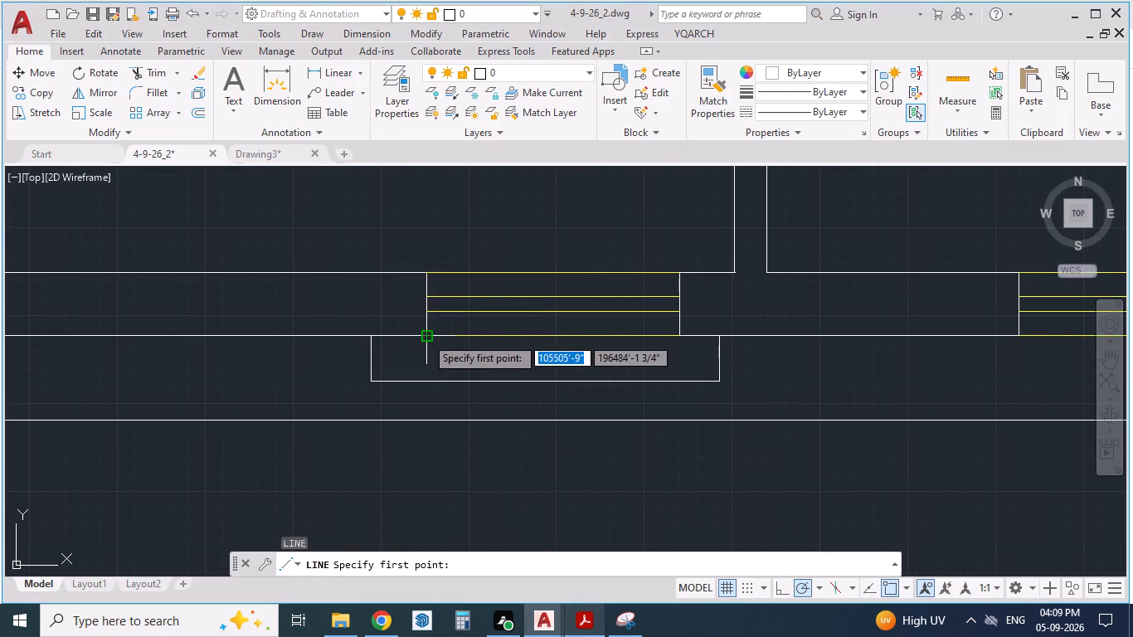
pyautogui.click(425, 337)
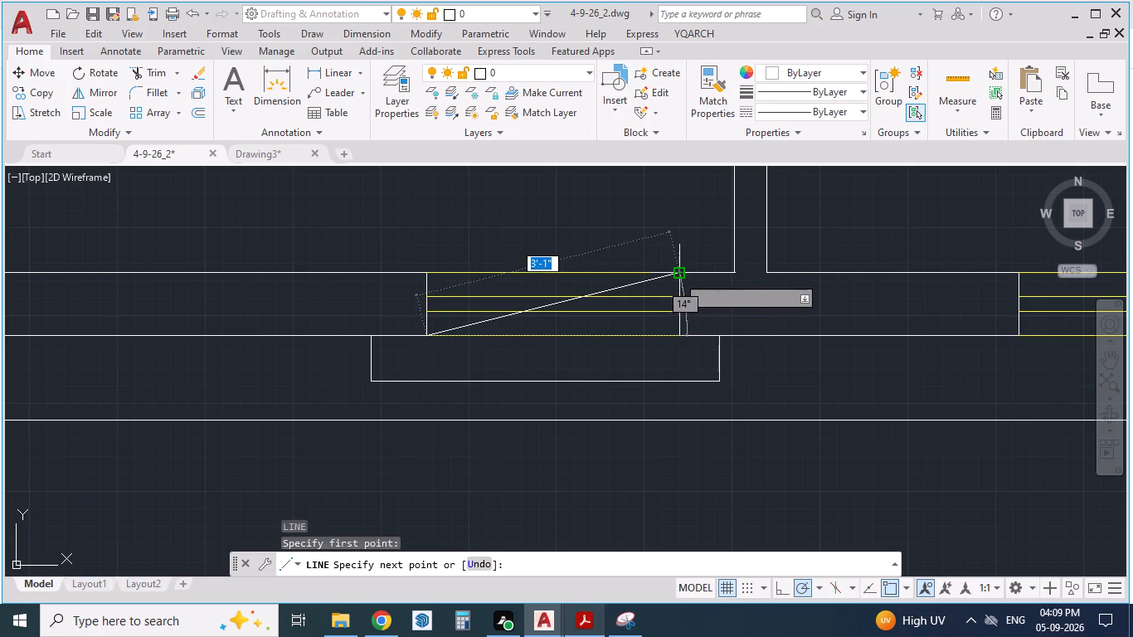
pyautogui.click(677, 275)
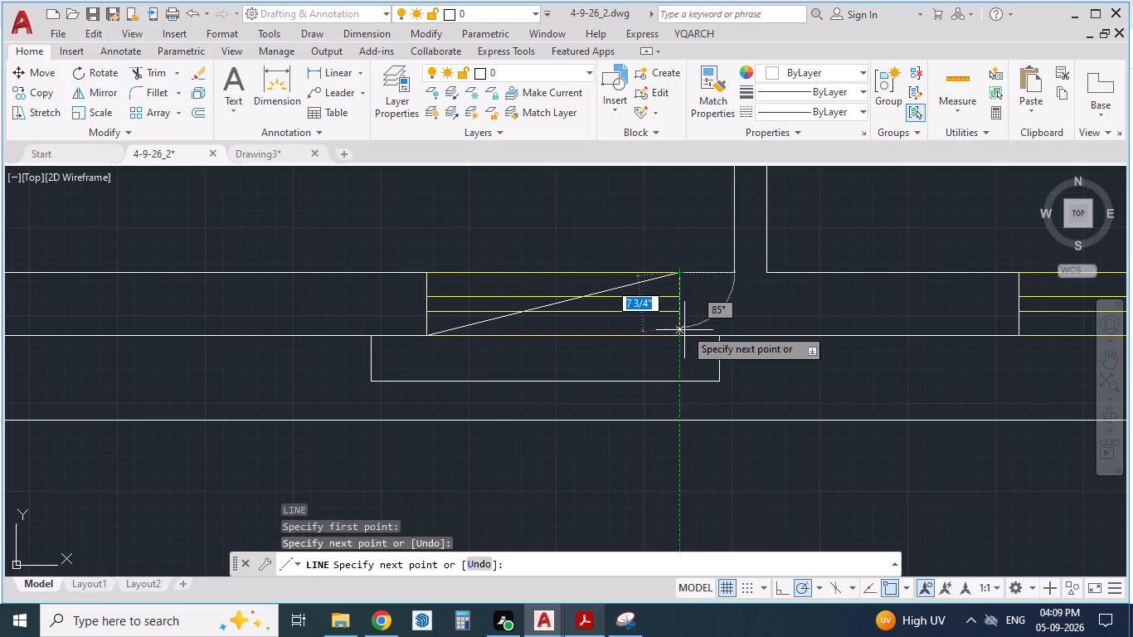
pyautogui.click(683, 333)
pyautogui.click(430, 275)
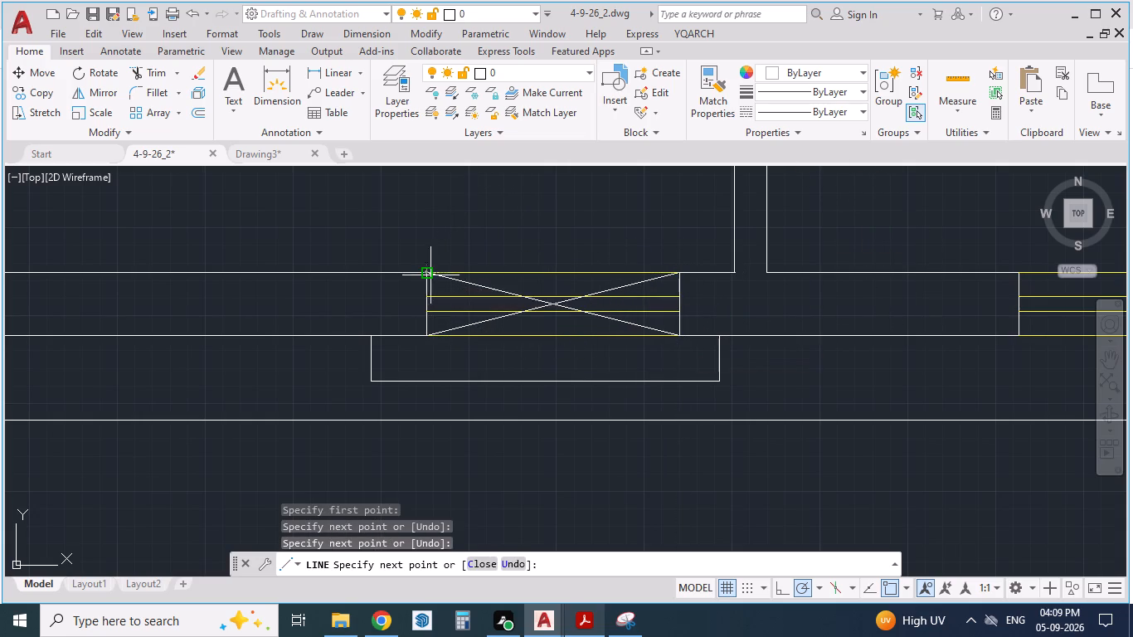
pyautogui.press('Return')
# Change the colour of the gate's crossing diagonals and the opening's two end lines to Red.
pyautogui.scroll(1, 474, 332)
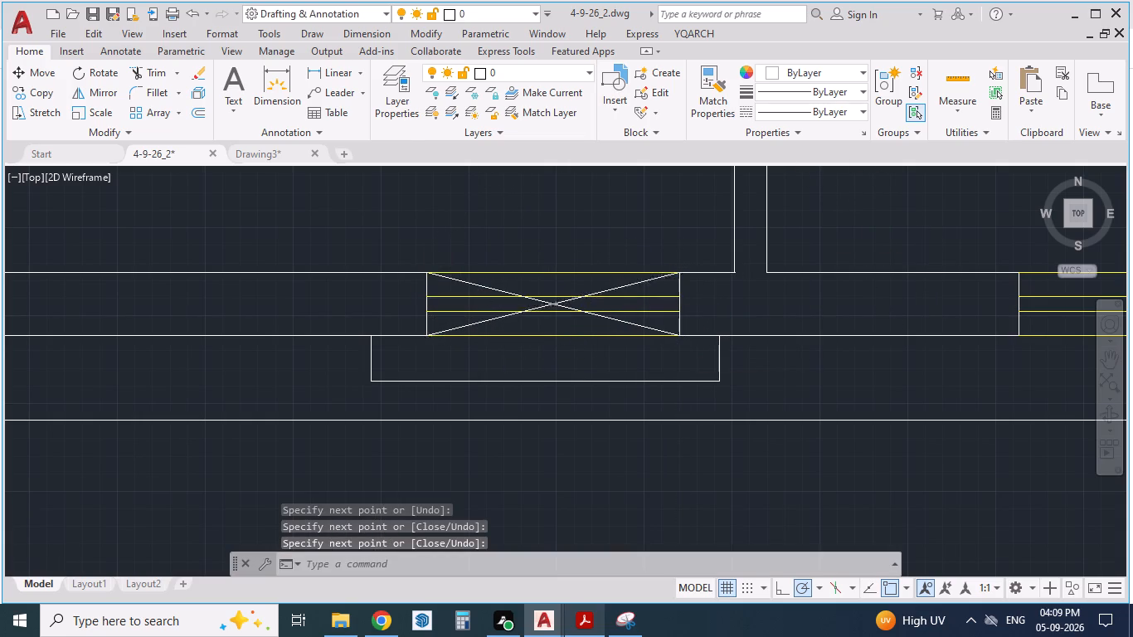
pyautogui.scroll(2, 474, 332)
pyautogui.scroll(-1, 615, 317)
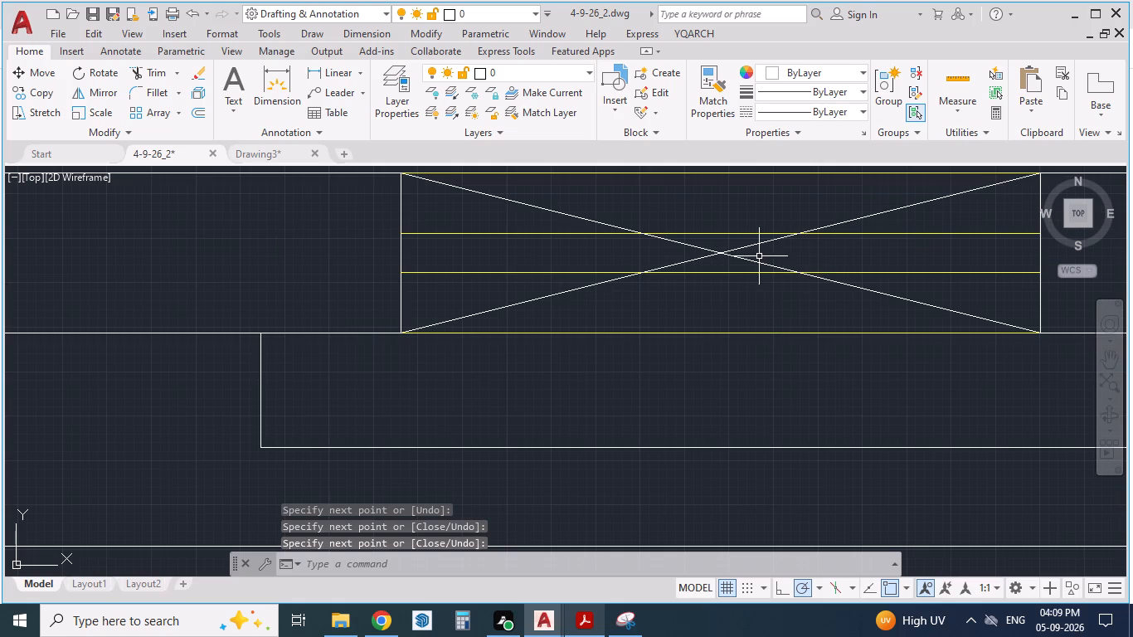
pyautogui.click(738, 244)
pyautogui.click(713, 259)
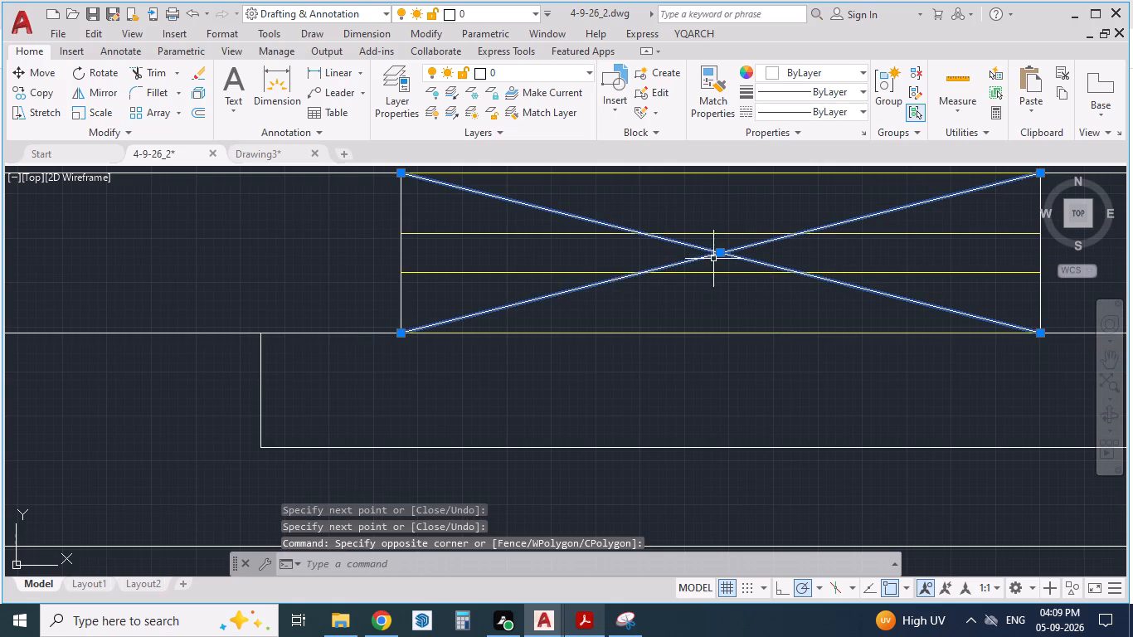
pyautogui.click(414, 261)
pyautogui.click(384, 270)
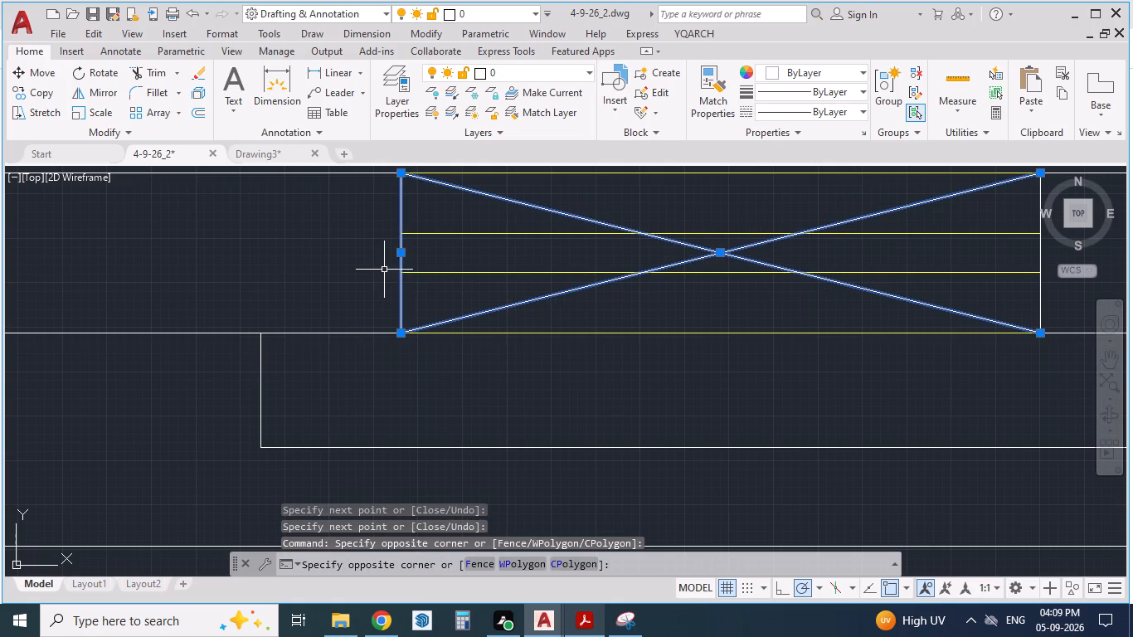
pyautogui.scroll(-1, 379, 285)
pyautogui.scroll(2, 828, 284)
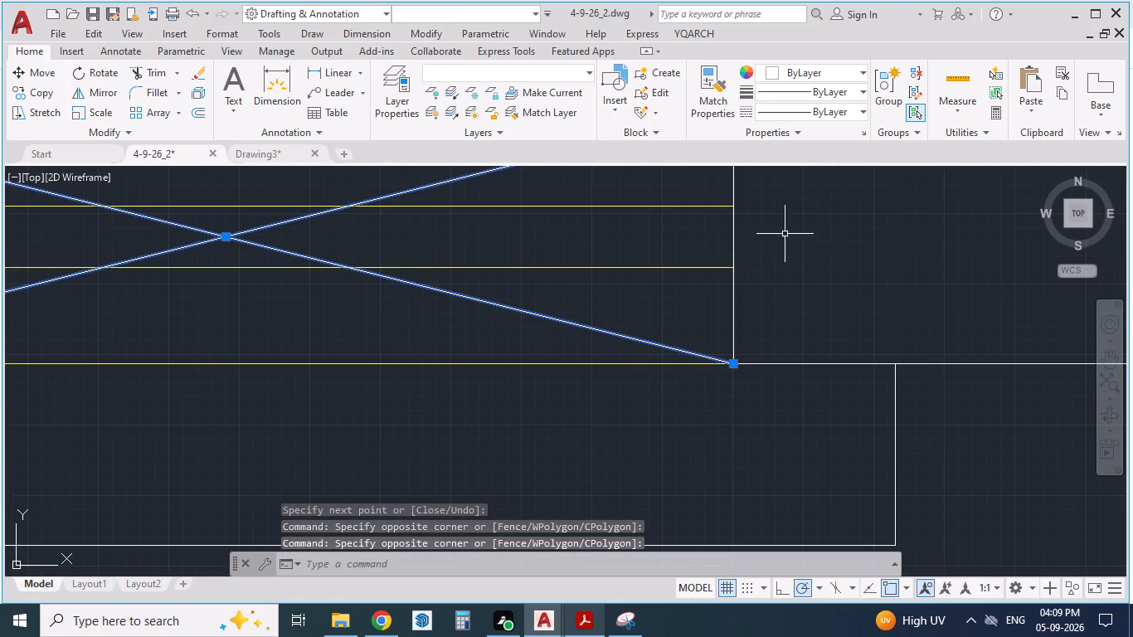
pyautogui.click(774, 226)
pyautogui.click(714, 230)
pyautogui.scroll(-3, 782, 333)
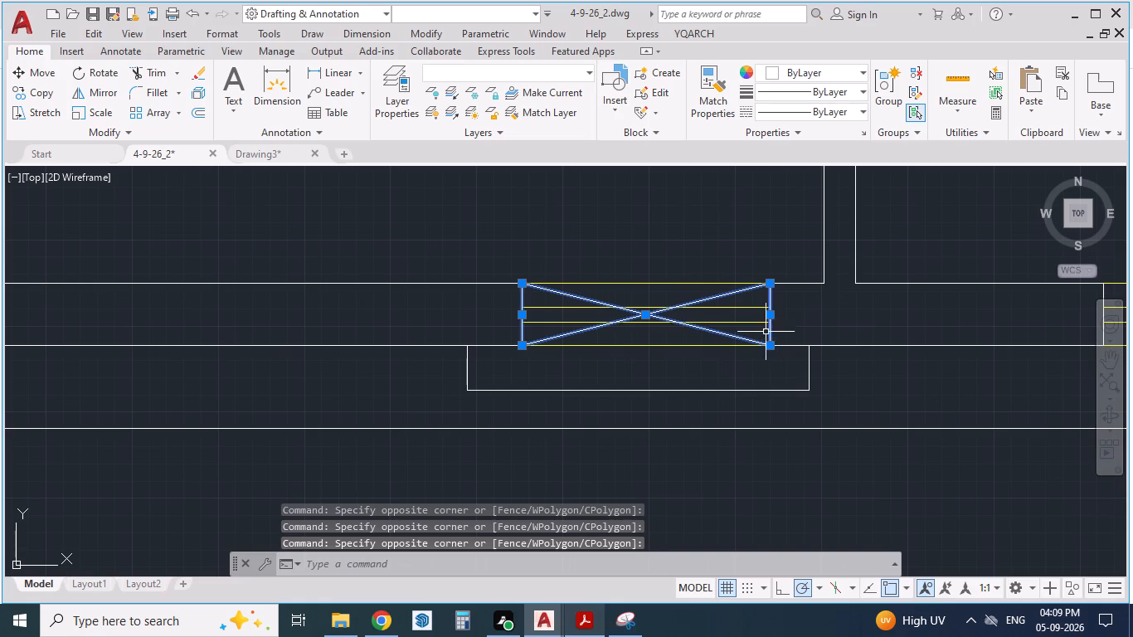
pyautogui.rightClick(625, 309)
pyautogui.click(666, 568)
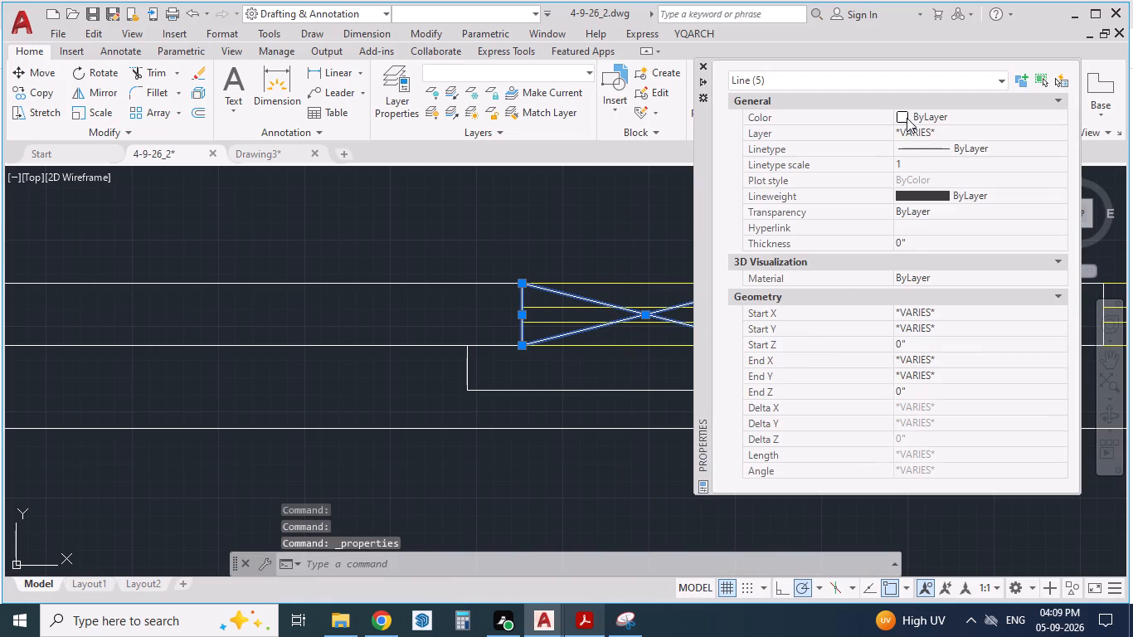
pyautogui.click(907, 118)
pyautogui.click(907, 118)
pyautogui.click(905, 153)
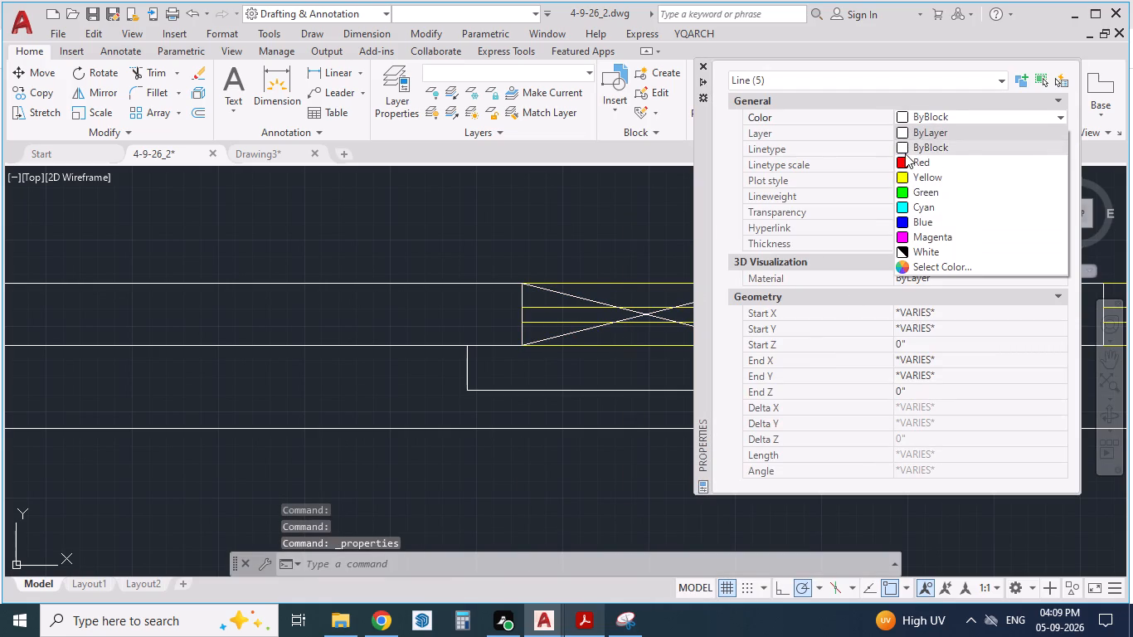
pyautogui.click(908, 119)
pyautogui.click(908, 163)
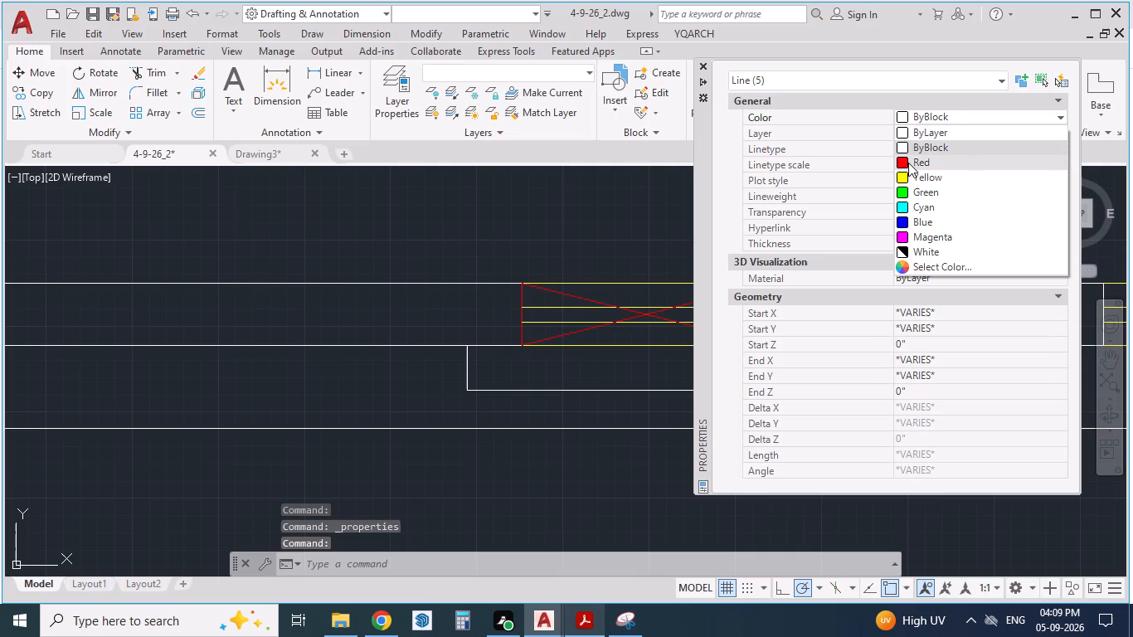
pyautogui.click(703, 71)
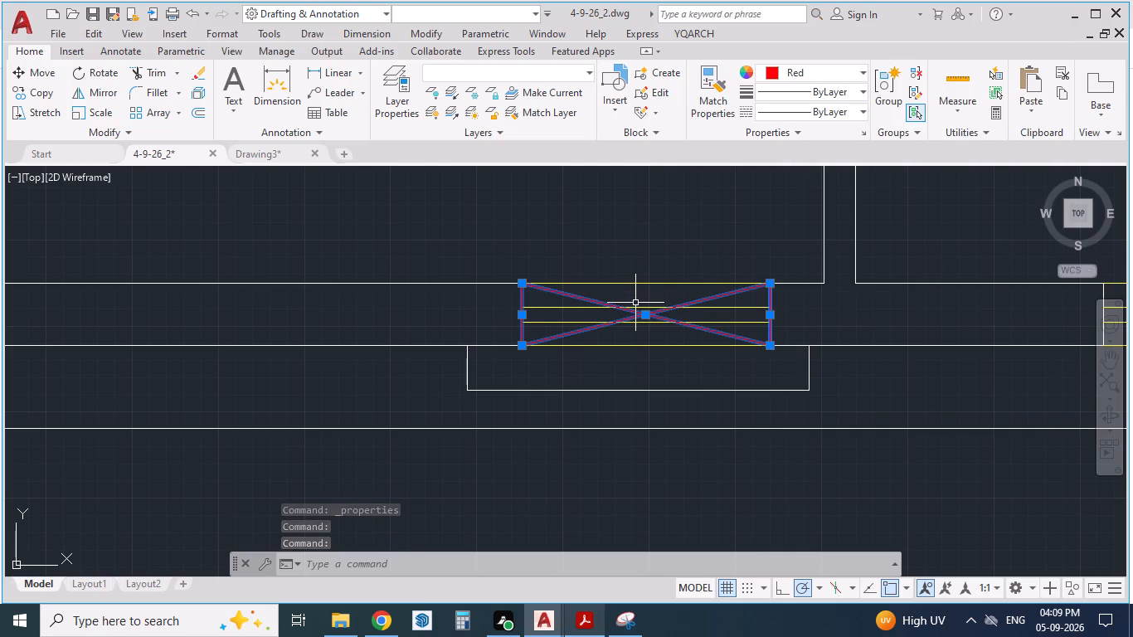
pyautogui.press('Return')
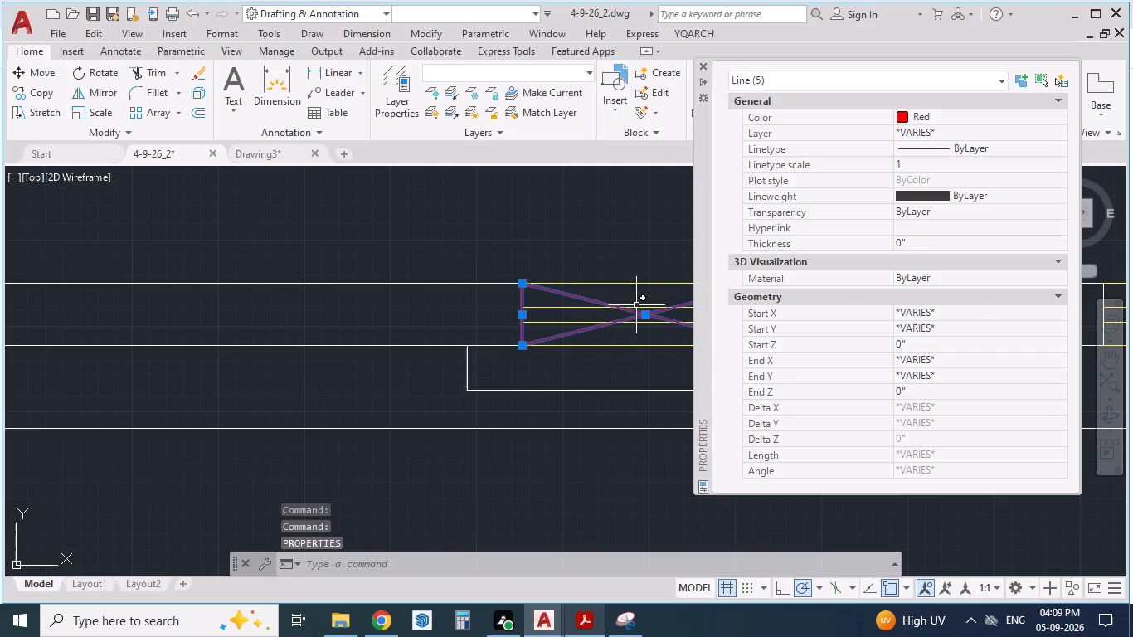
pyautogui.click(705, 67)
pyautogui.press('Escape')
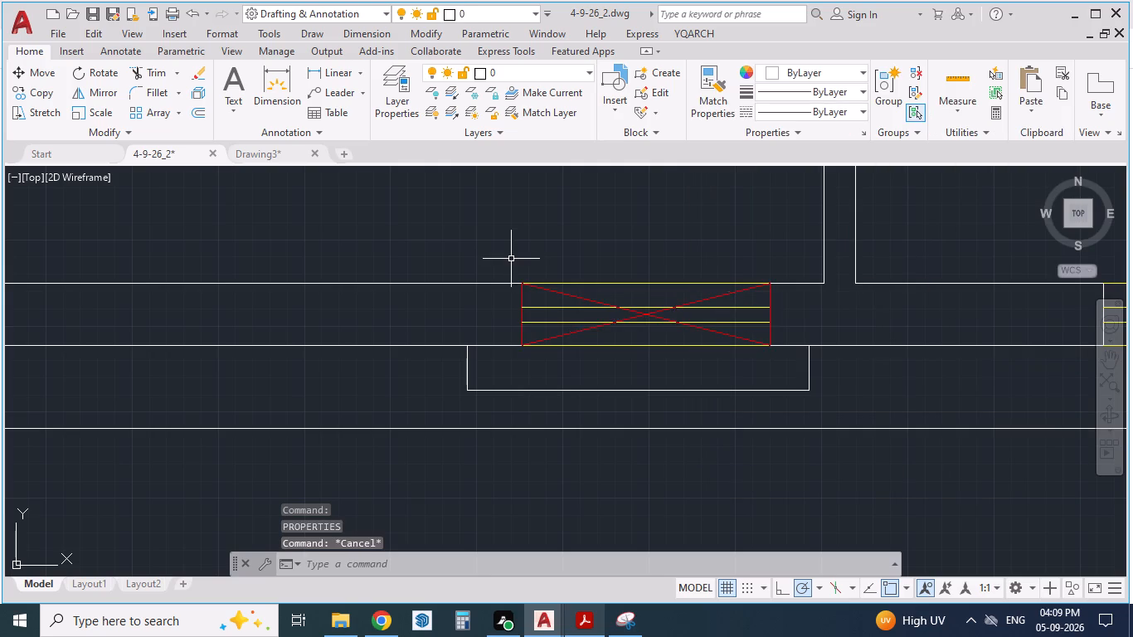
# Compare the drawing room's walls with the reference floor plan PDF, examining the gate, the front wall and the opening towards the hall.
pyautogui.scroll(-3, 587, 313)
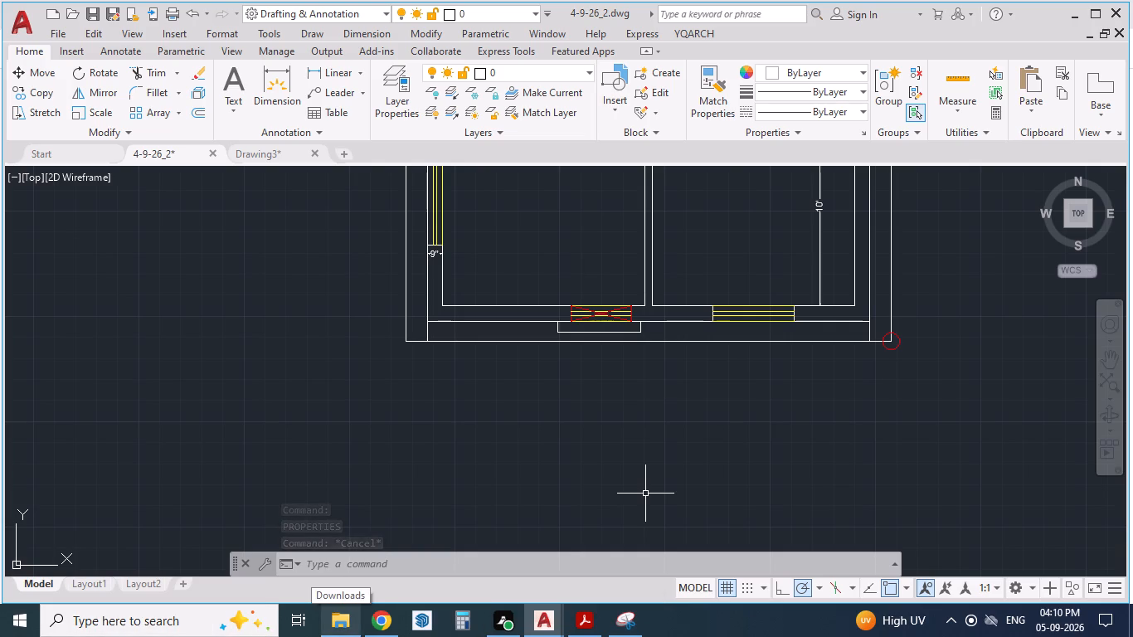
pyautogui.click(581, 625)
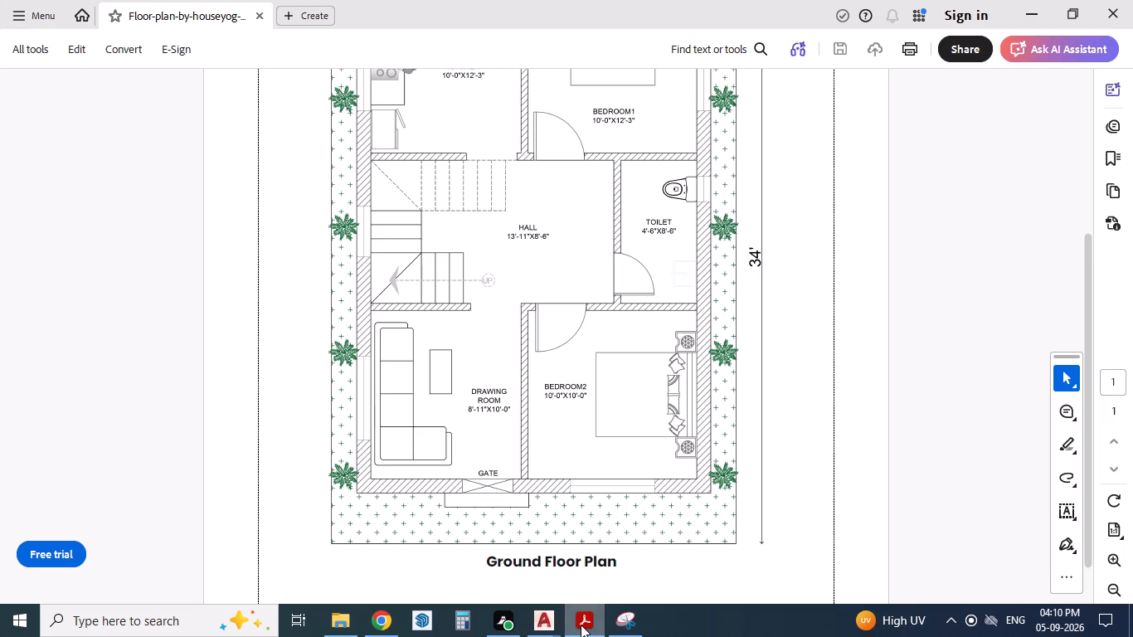
pyautogui.click(581, 625)
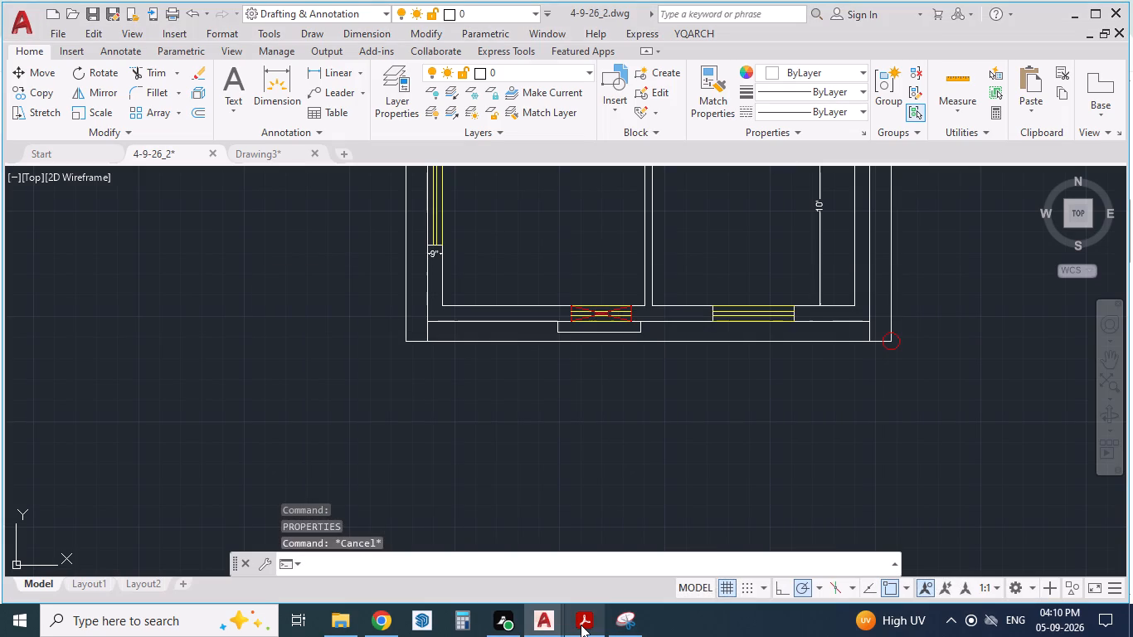
pyautogui.click(581, 625)
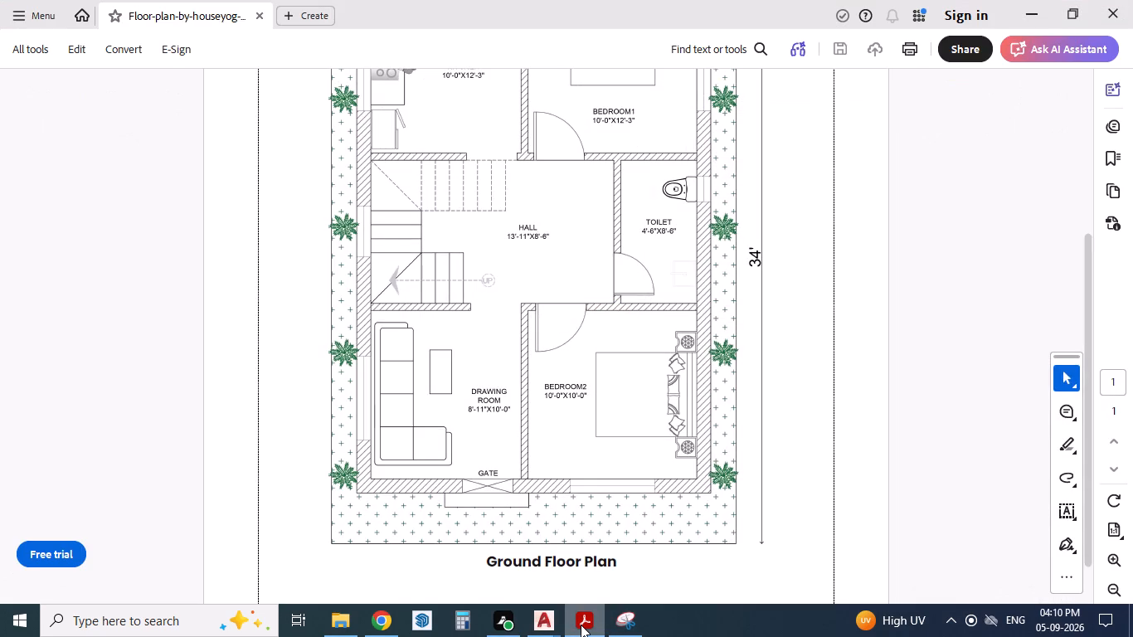
pyautogui.click(581, 625)
pyautogui.scroll(-1, 600, 389)
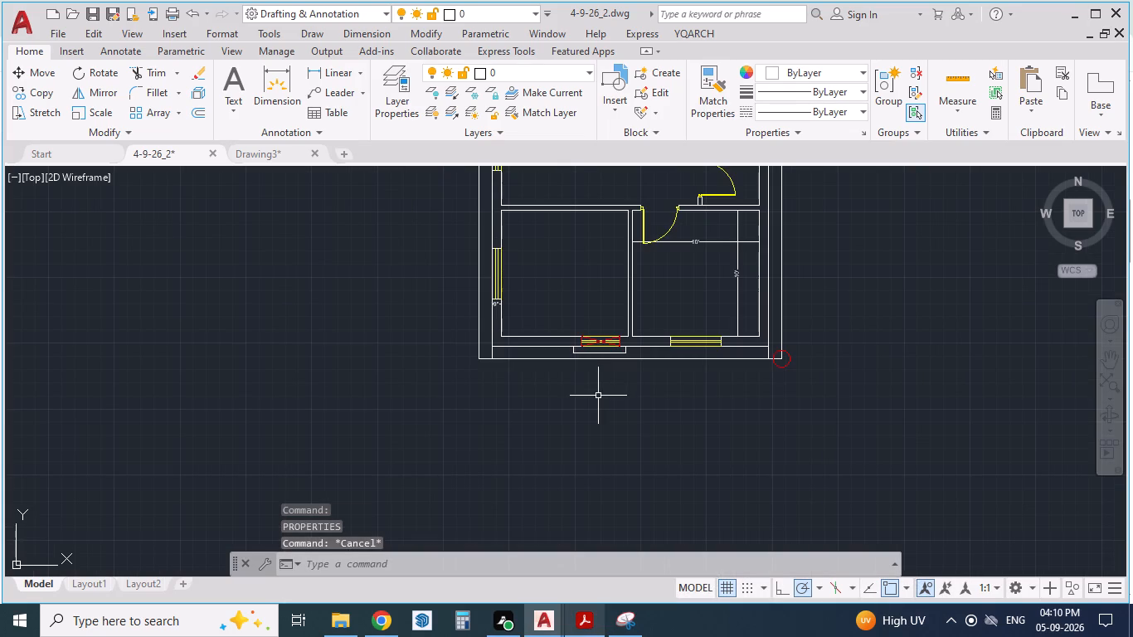
pyautogui.scroll(3, 605, 153)
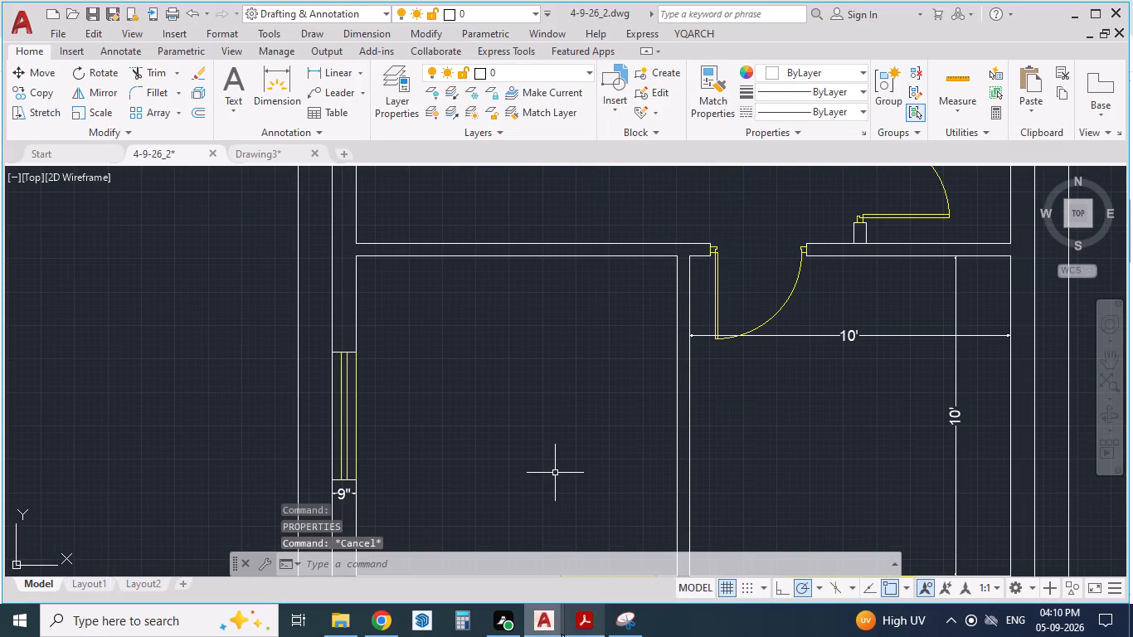
pyautogui.click(577, 612)
pyautogui.click(577, 612)
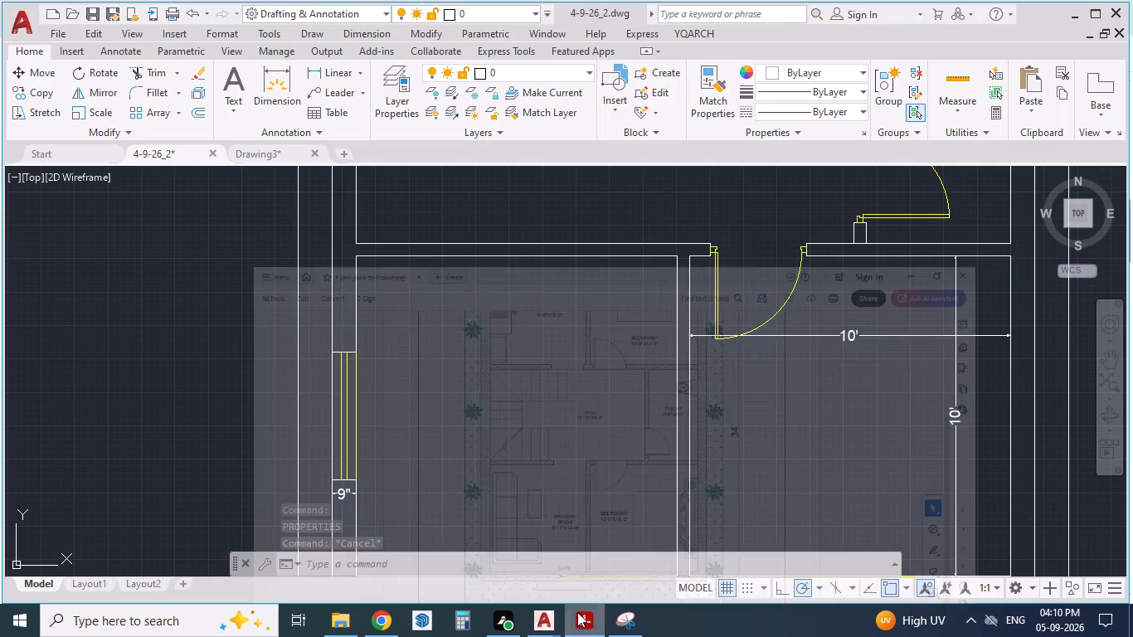
pyautogui.scroll(1, 643, 209)
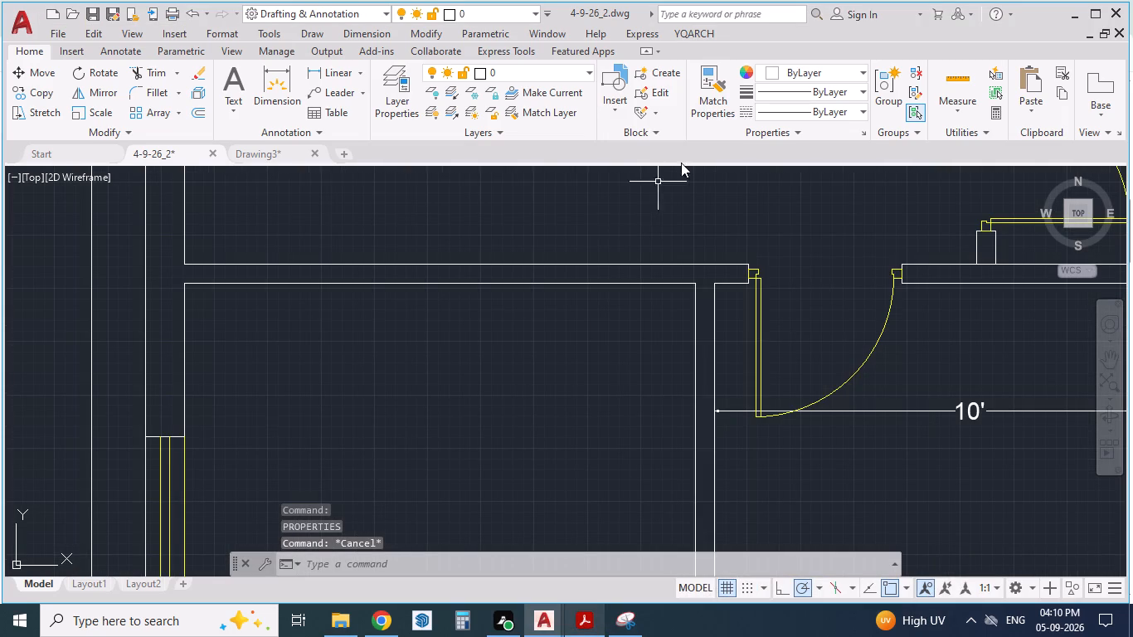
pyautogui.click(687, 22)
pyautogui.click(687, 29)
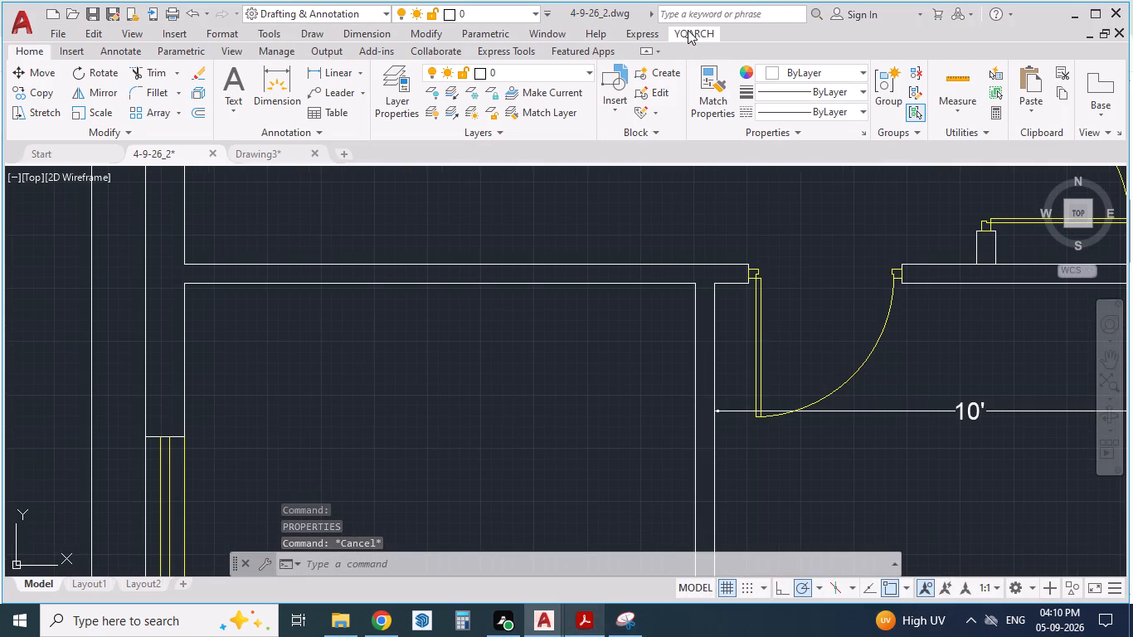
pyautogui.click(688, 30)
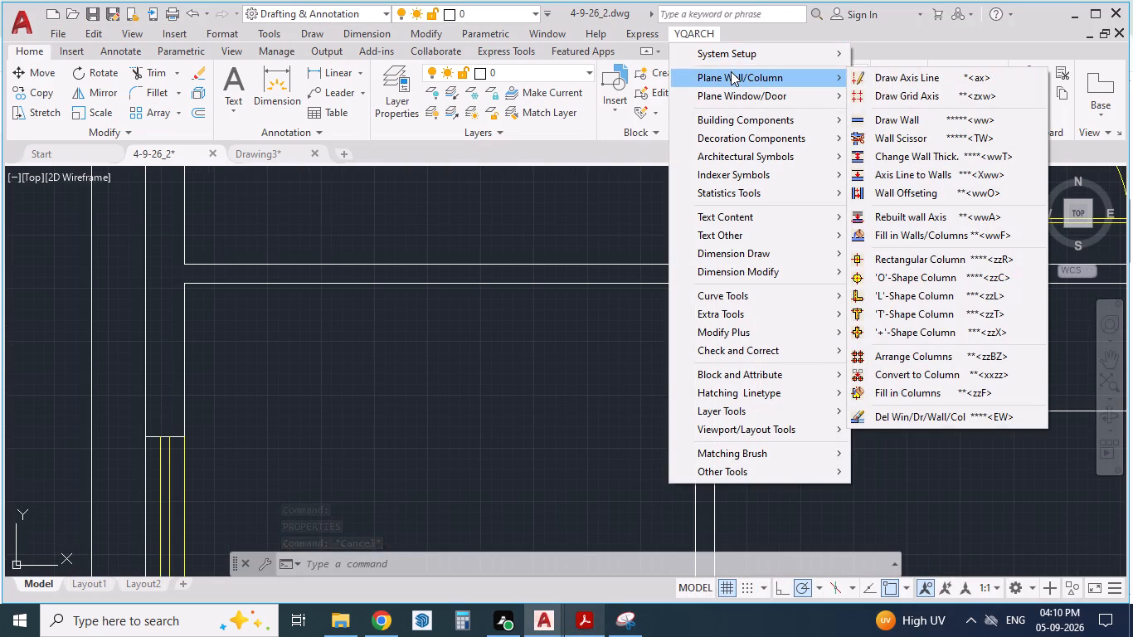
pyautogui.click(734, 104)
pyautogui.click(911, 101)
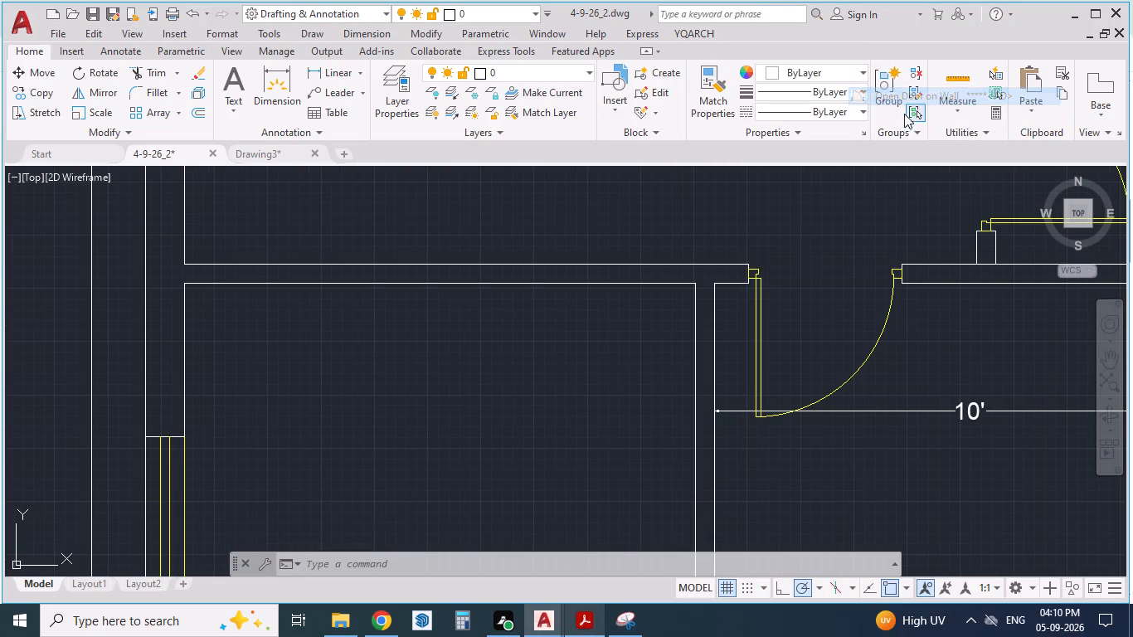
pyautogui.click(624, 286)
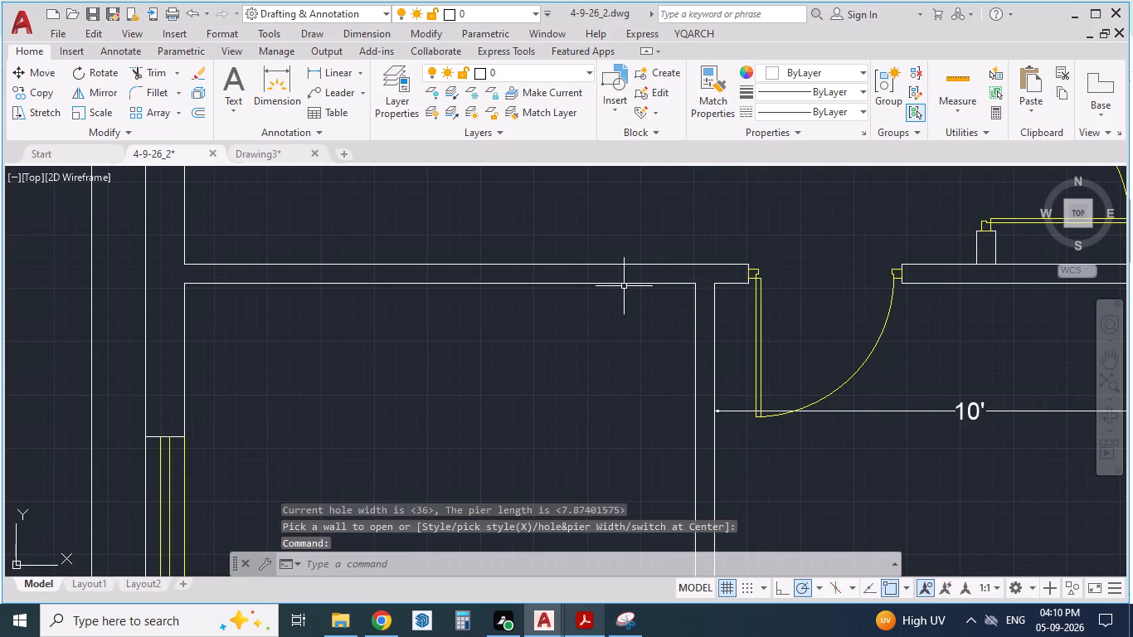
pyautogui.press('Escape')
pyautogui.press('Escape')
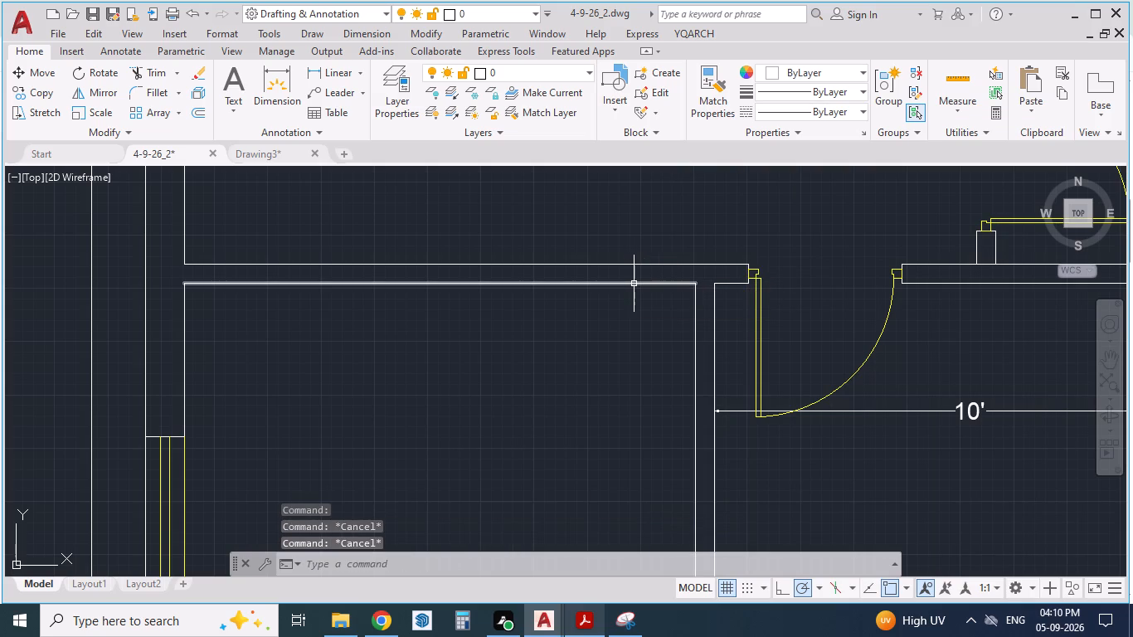
# Open a 36-inch door in the wall between the hall and the drawing room, near its bedroom 2 end, swinging into the hall.
pyautogui.click(703, 33)
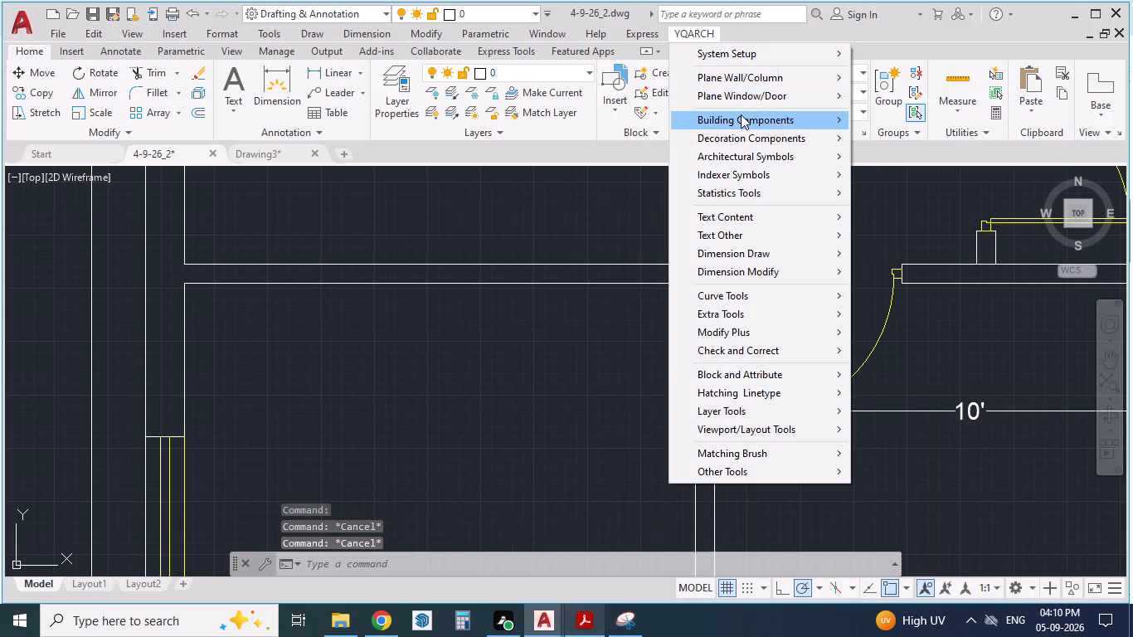
pyautogui.click(742, 94)
pyautogui.click(898, 100)
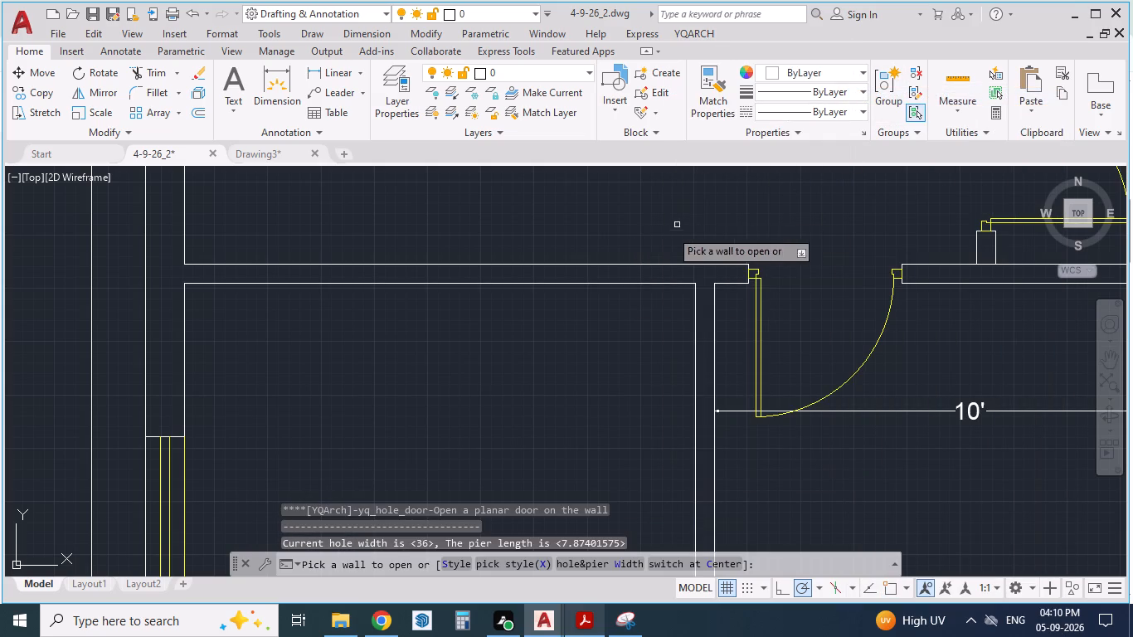
pyautogui.click(652, 283)
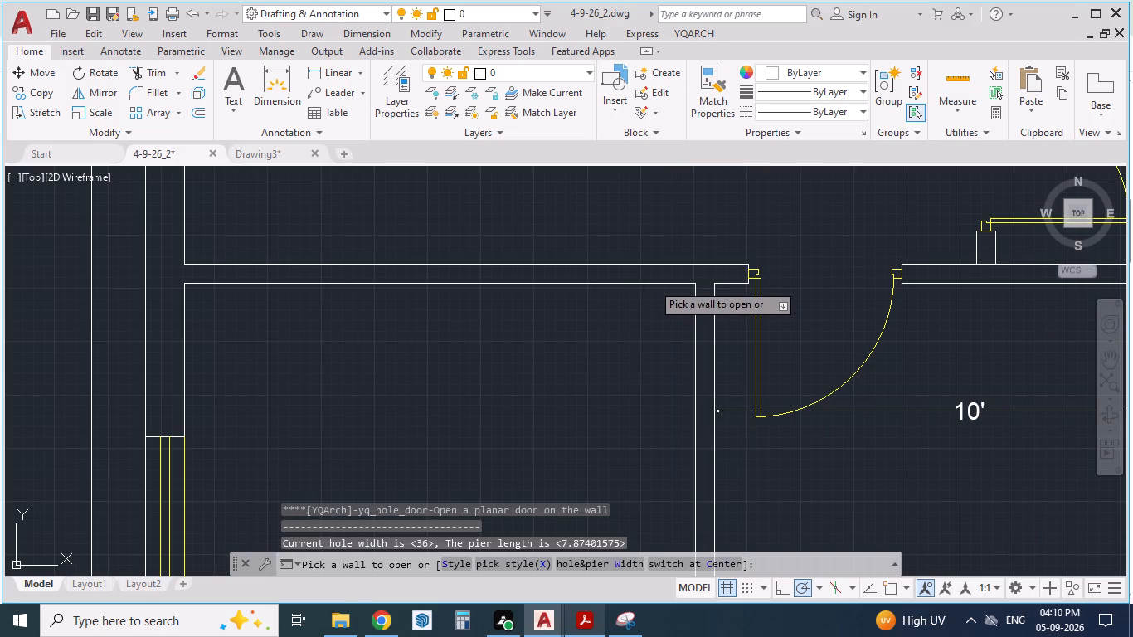
pyautogui.click(643, 240)
pyautogui.scroll(-1, 583, 361)
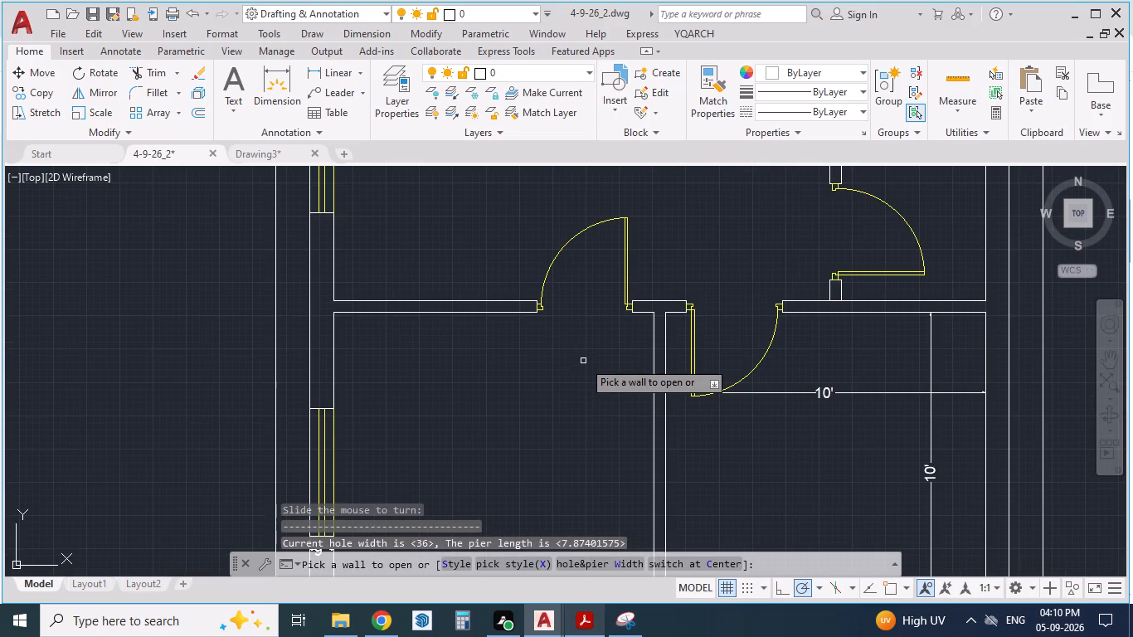
pyautogui.press('Escape')
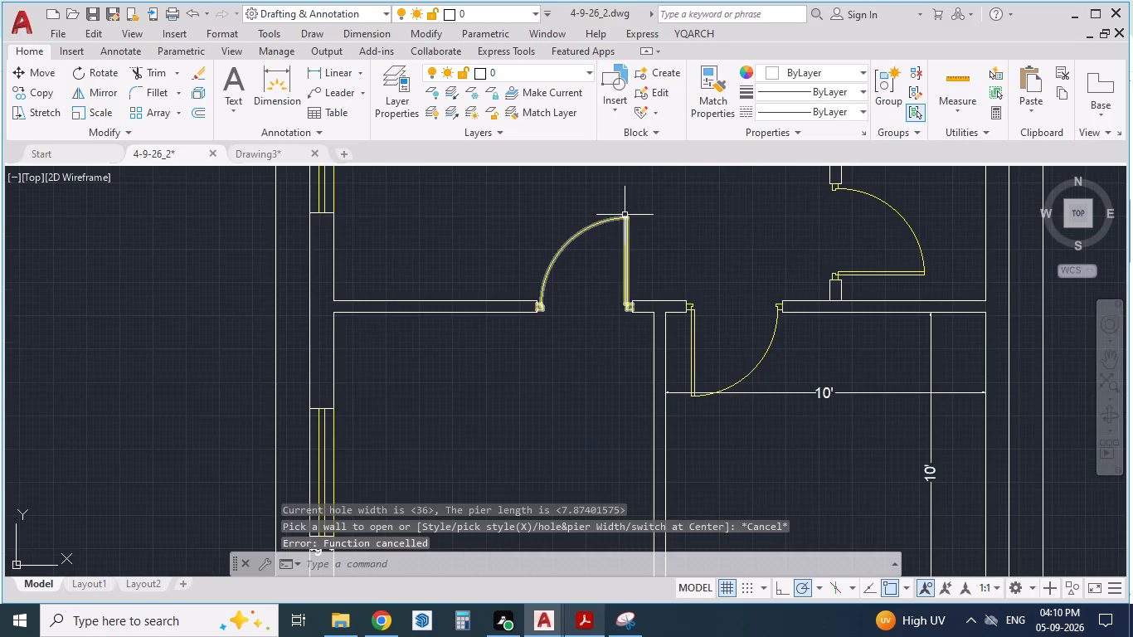
# Delete the door symbol between the hall and the drawing room, keeping the plain wall opening.
pyautogui.click(625, 215)
pyautogui.press('Delete')
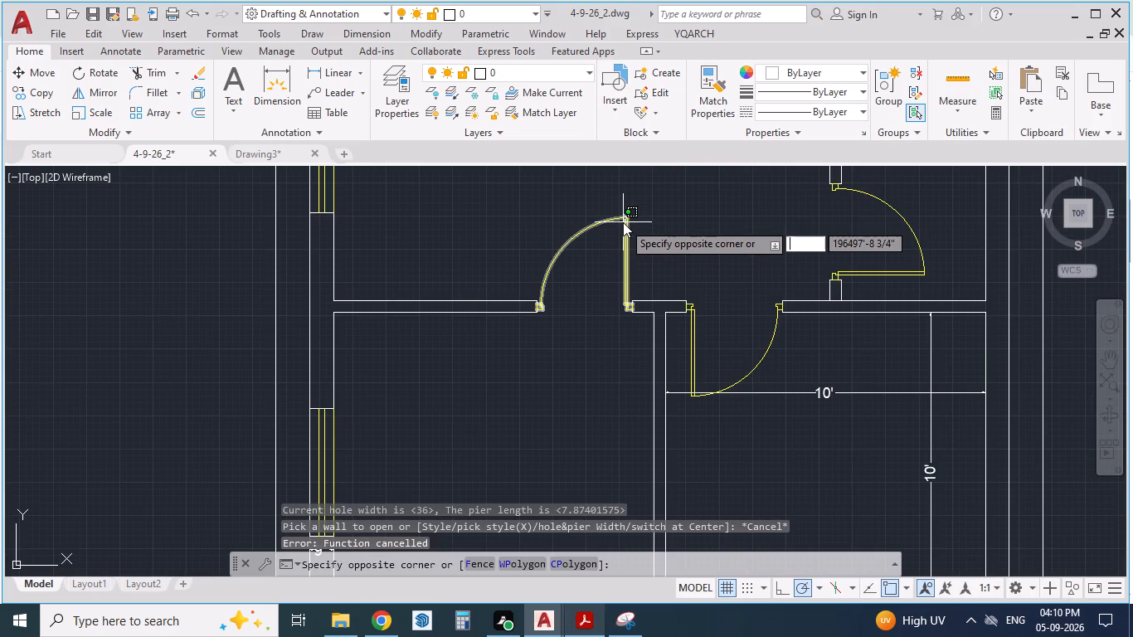
pyautogui.press('Delete')
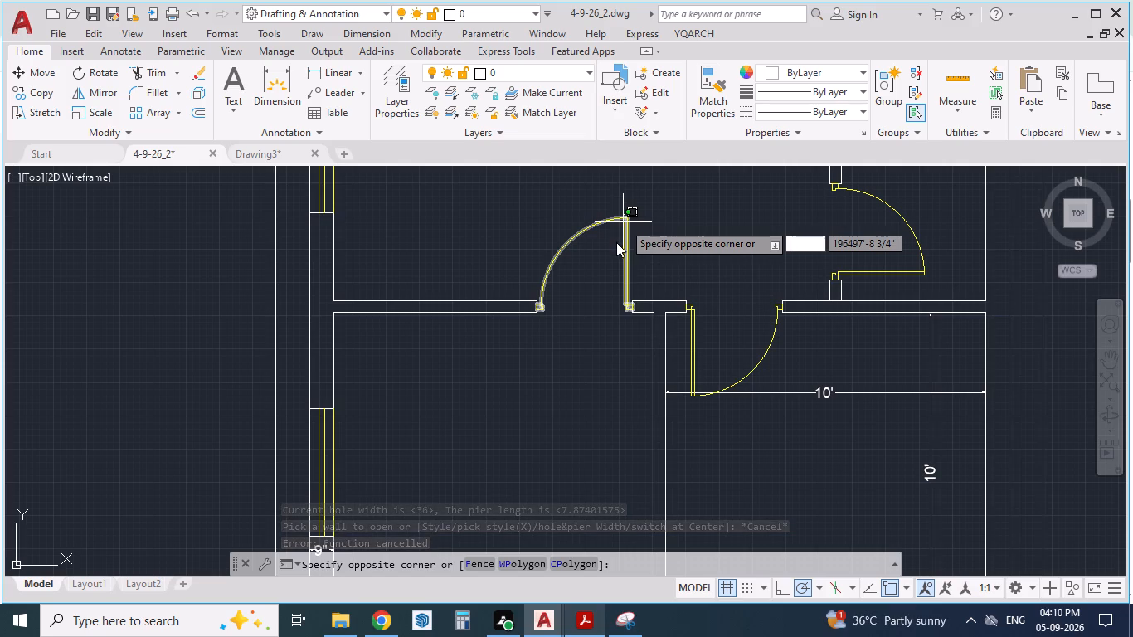
pyautogui.press('Escape')
pyautogui.press('Escape')
pyautogui.click(646, 252)
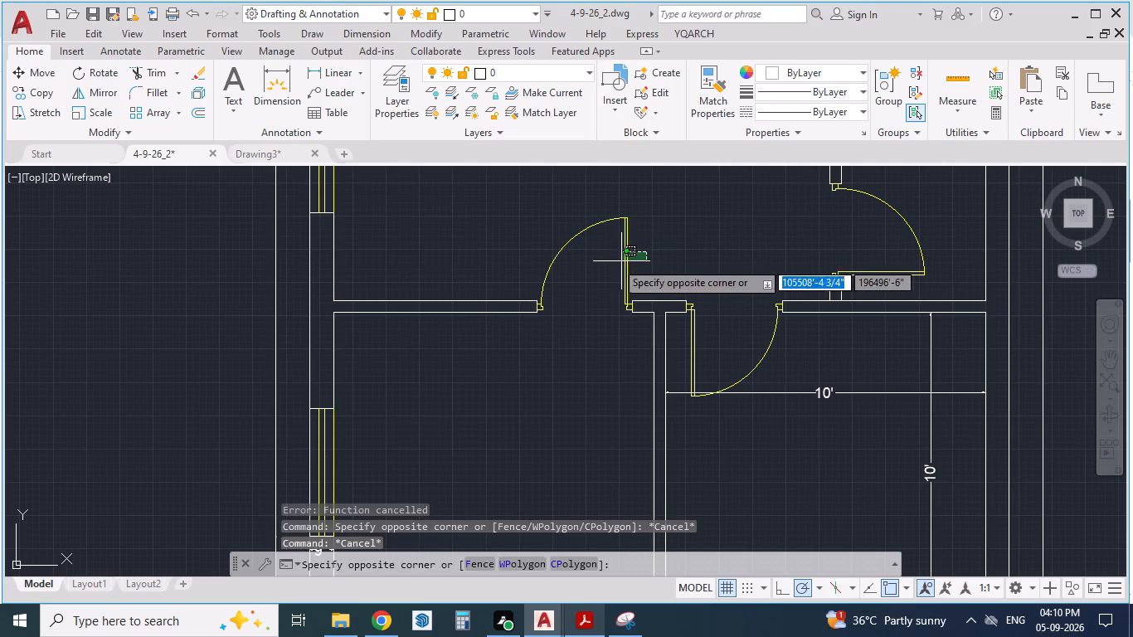
pyautogui.click(603, 257)
pyautogui.press('Delete')
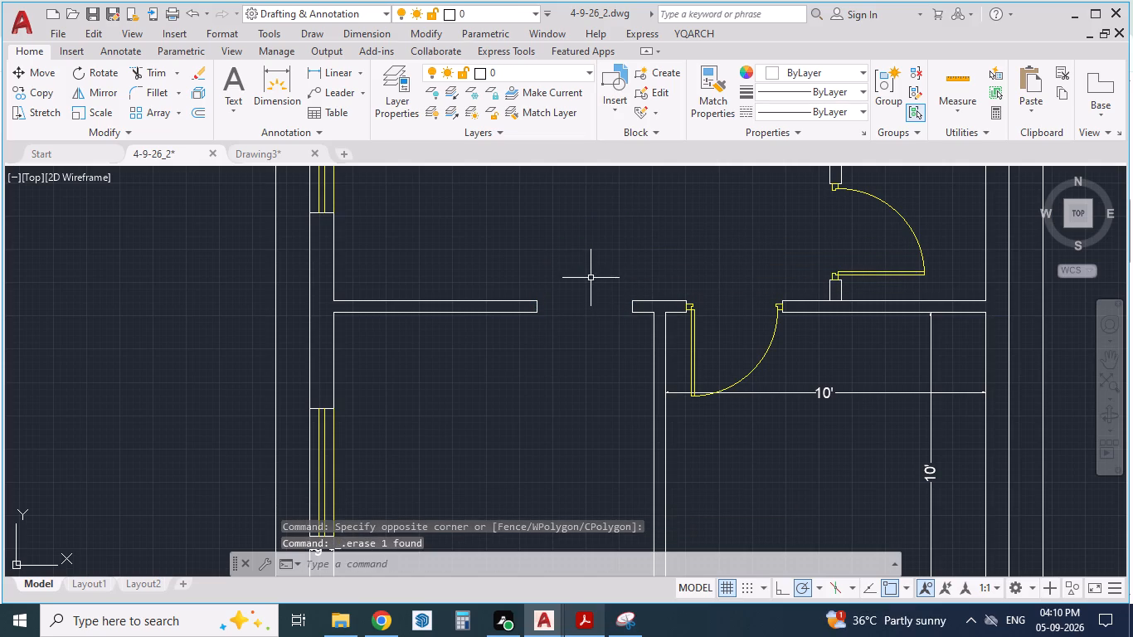
# Compare the whole house drawing with the reference floor plan PDF, examining the doors and openings around the hall and the remaining plan elements.
pyautogui.hotkey('alt', 'Tab')
pyautogui.hotkey('alt', 'Tab')
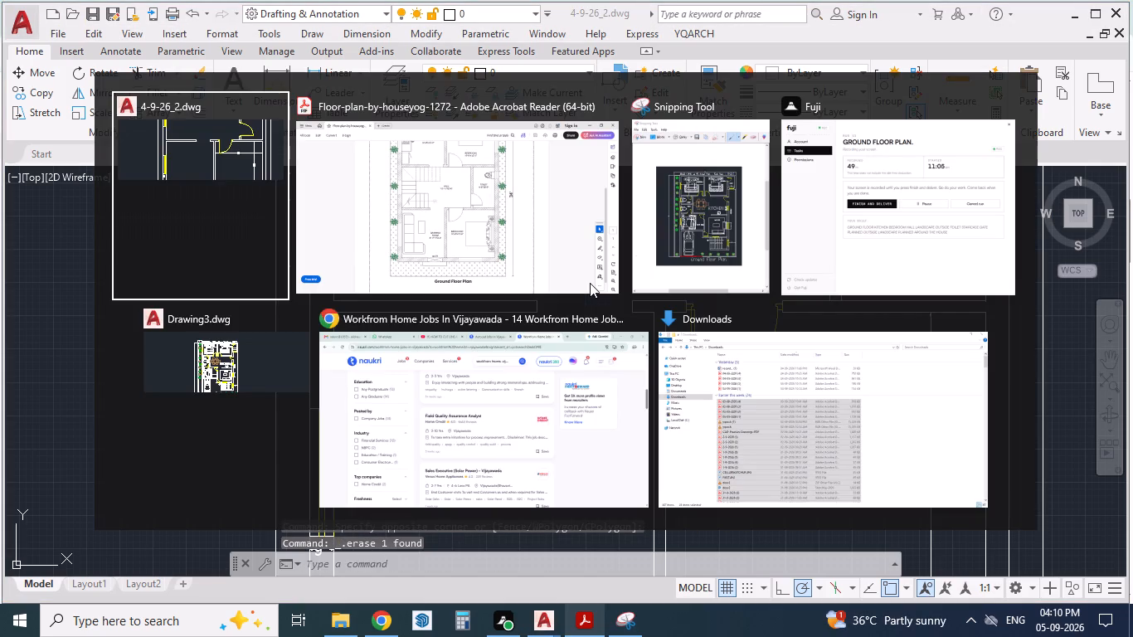
pyautogui.hotkey('alt', 'Tab')
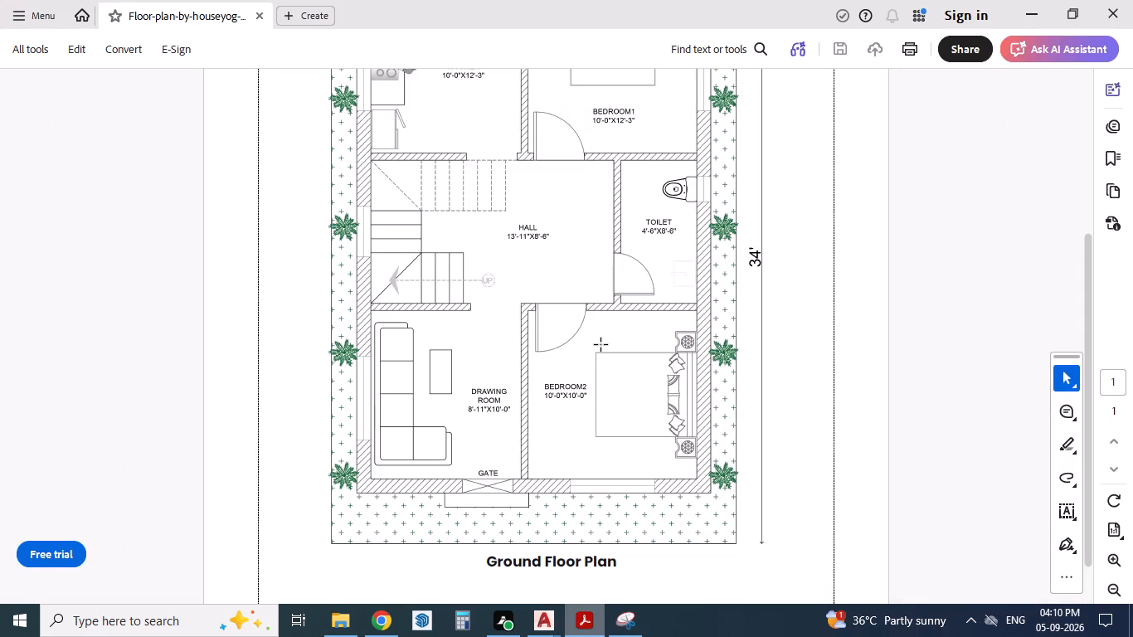
pyautogui.scroll(1, 601, 345)
pyautogui.hotkey('alt', 'Tab')
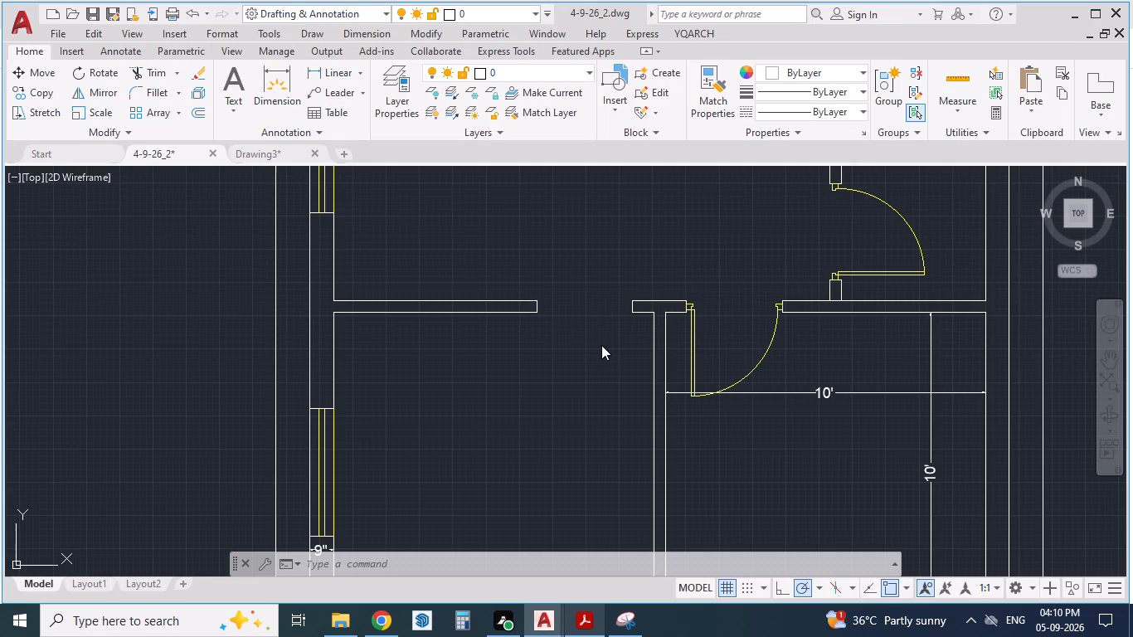
pyautogui.keyDown('ctrl'); pyautogui.scroll(-2, 601, 345); pyautogui.keyUp('ctrl')
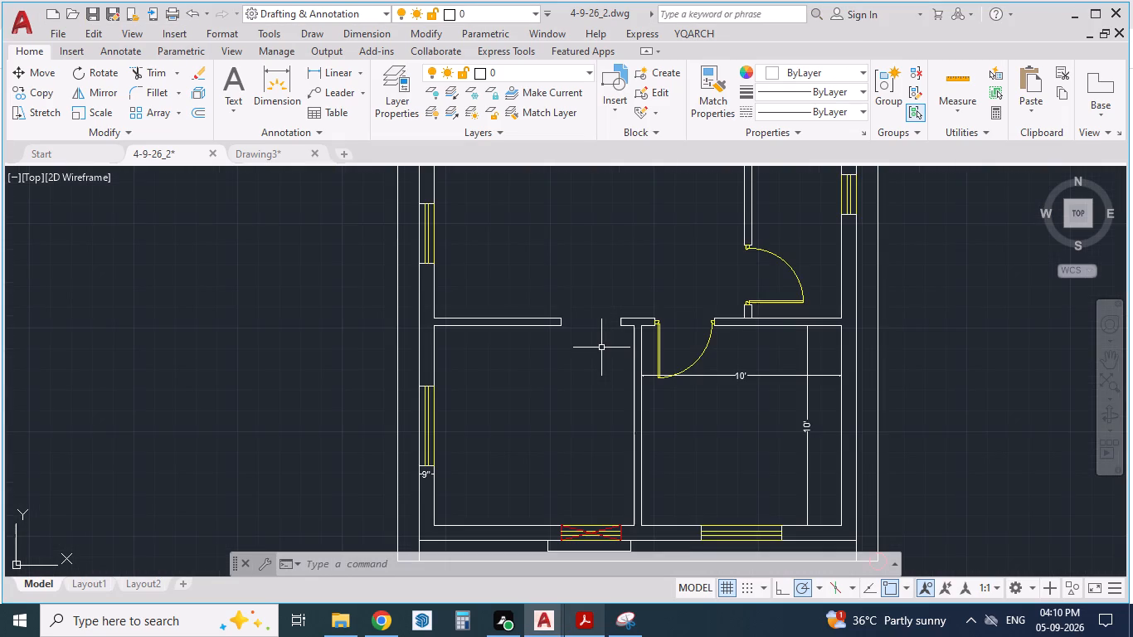
pyautogui.keyDown('ctrl'); pyautogui.scroll(-1, 601, 348); pyautogui.keyUp('ctrl')
pyautogui.scroll(1, 601, 223)
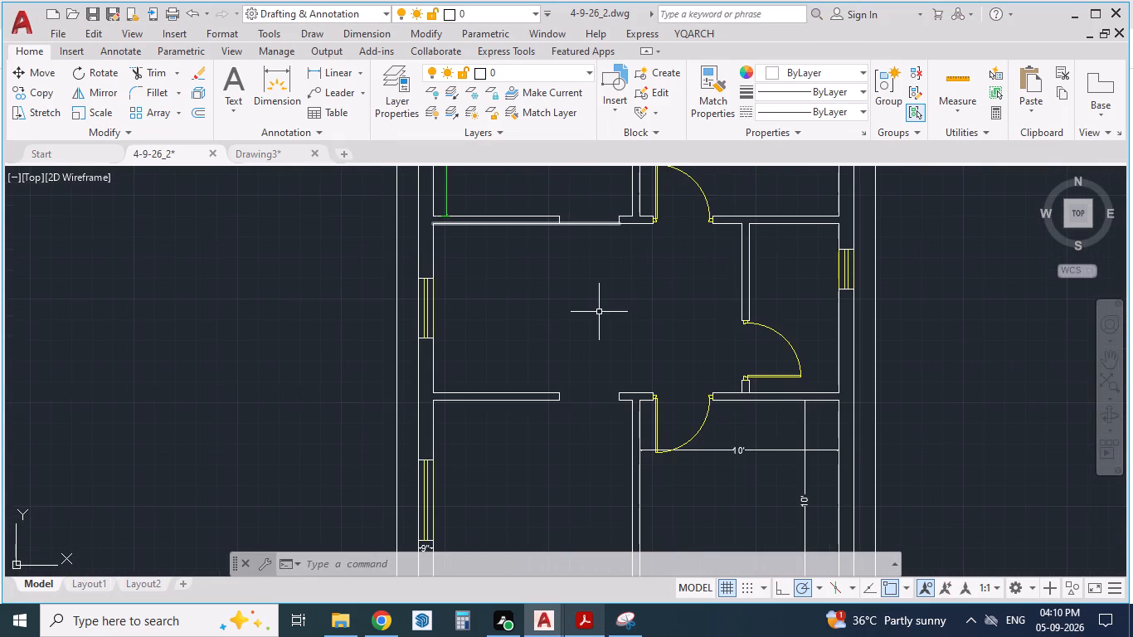
pyautogui.hotkey('alt', 'Tab')
pyautogui.scroll(-1, 598, 317)
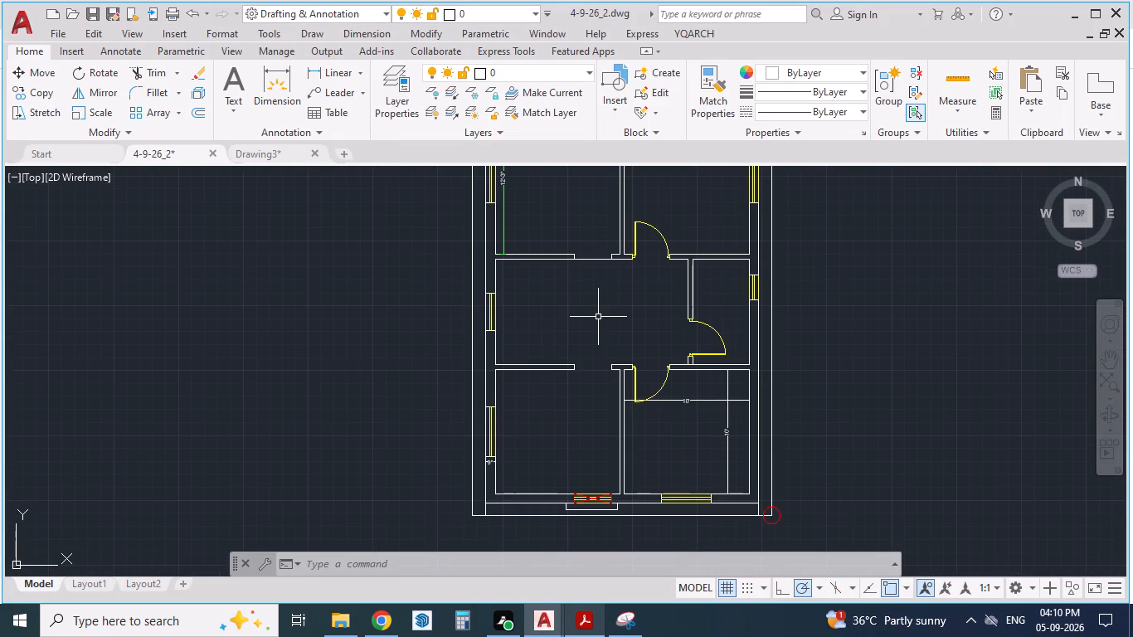
pyautogui.moveTo(599, 318); pyautogui.dragTo(592, 357, button='middle')
pyautogui.hotkey('alt', 'Tab')
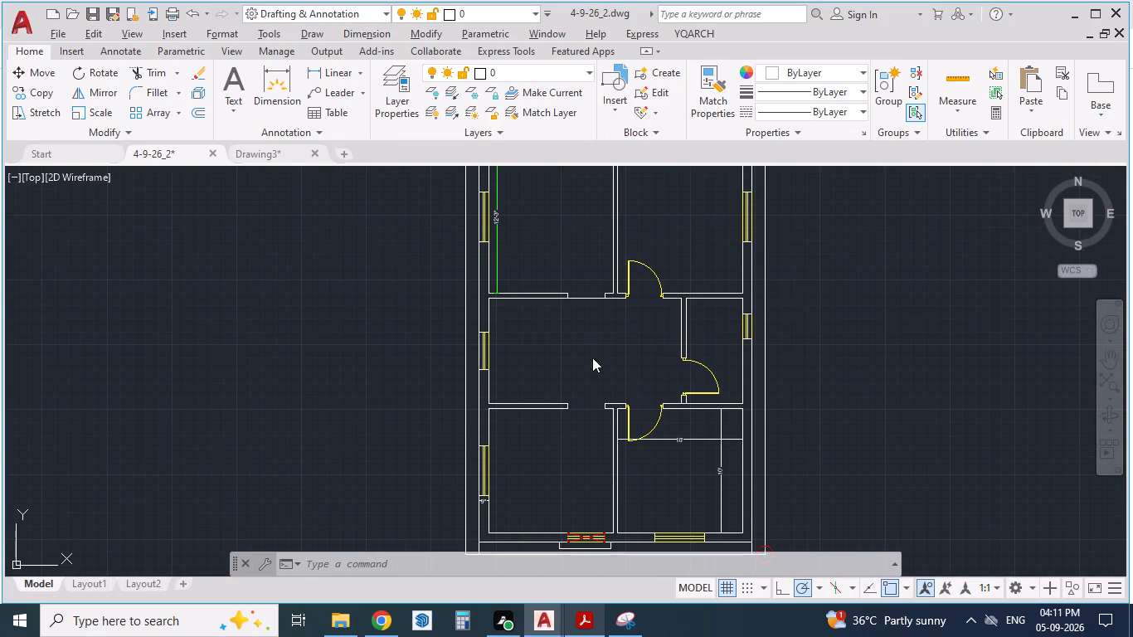
pyautogui.hotkey('alt', 'Tab')
pyautogui.hotkey('alt', 'Tab')
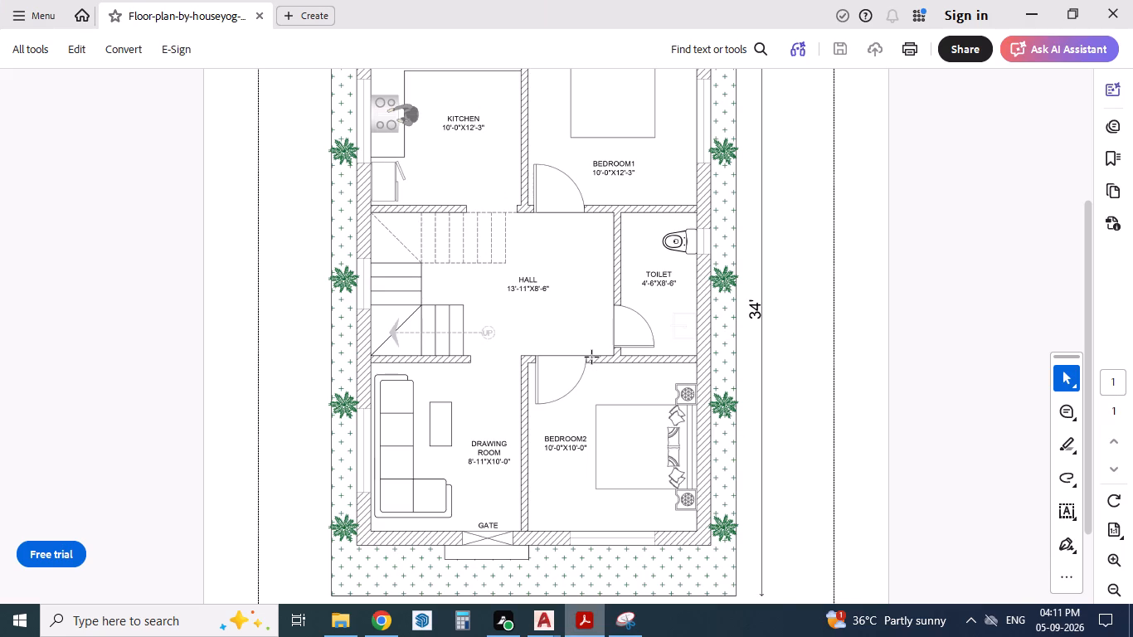
pyautogui.keyDown('ctrl'); pyautogui.scroll(-1, 592, 357); pyautogui.keyUp('ctrl')
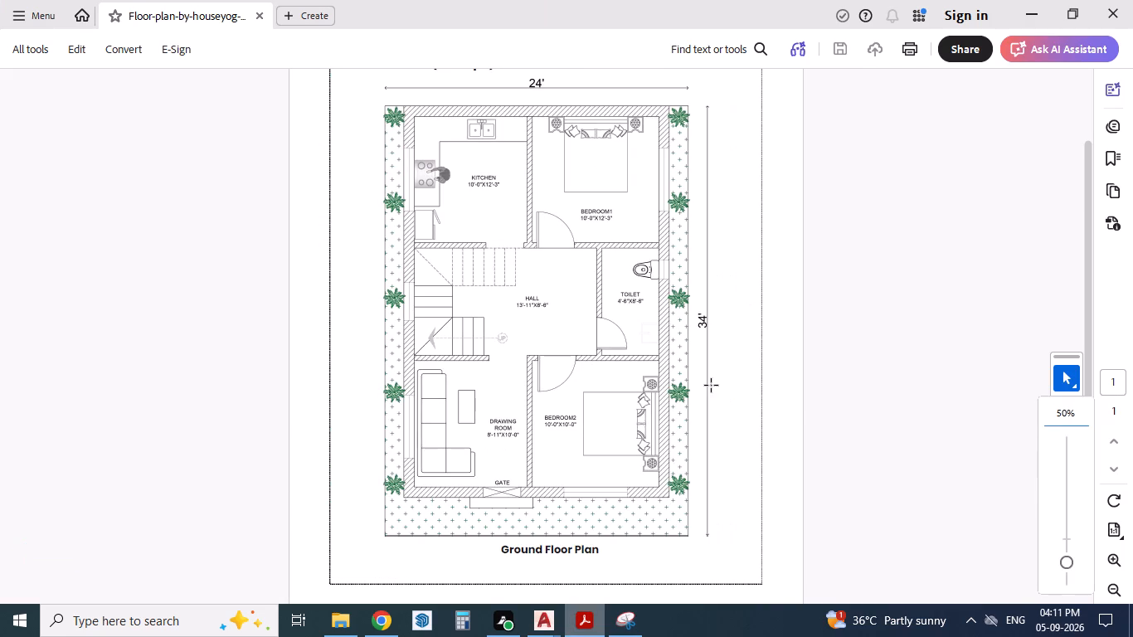
pyautogui.hotkey('alt', 'Tab')
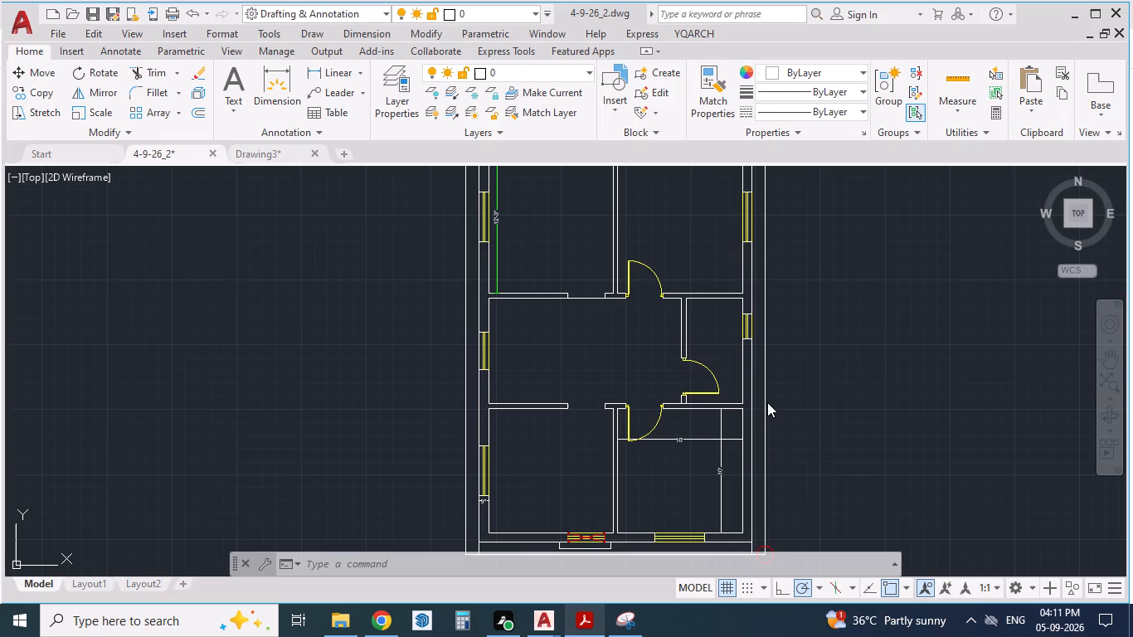
pyautogui.scroll(-1, 767, 402)
pyautogui.hotkey('alt', 'Tab')
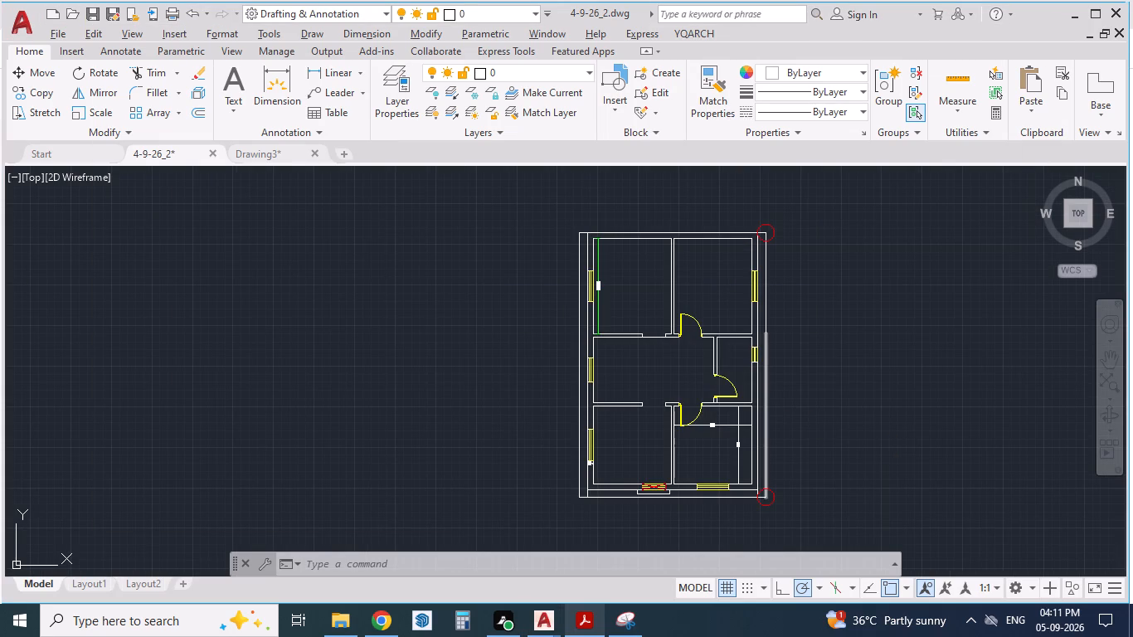
pyautogui.press('Tab')
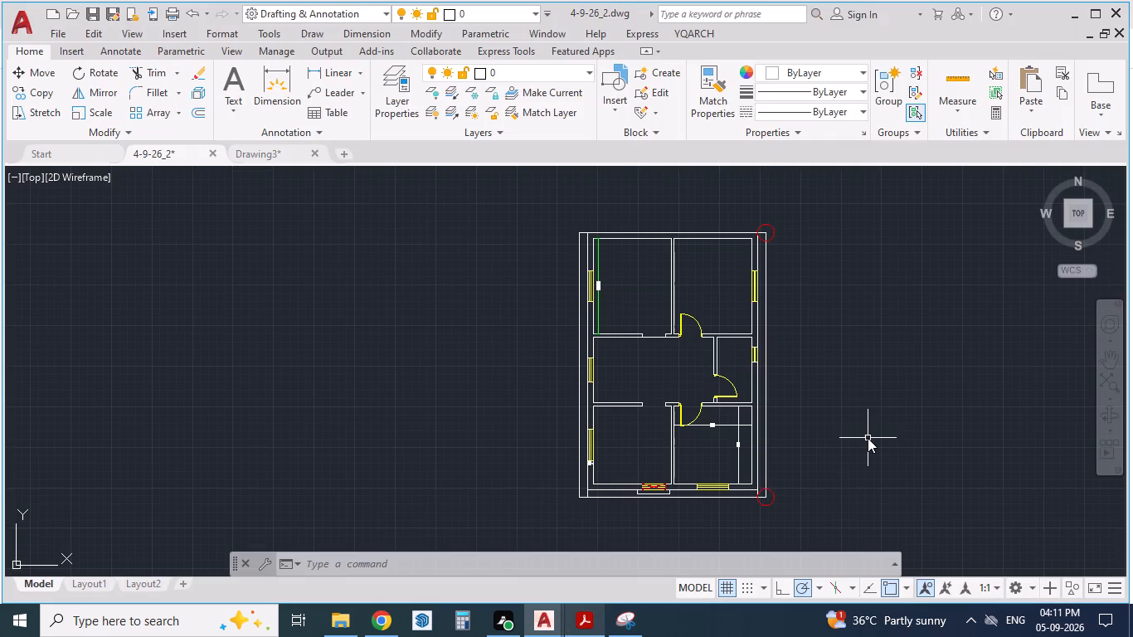
pyautogui.hotkey('alt', 'Tab')
pyautogui.hotkey('alt', 'Tab')
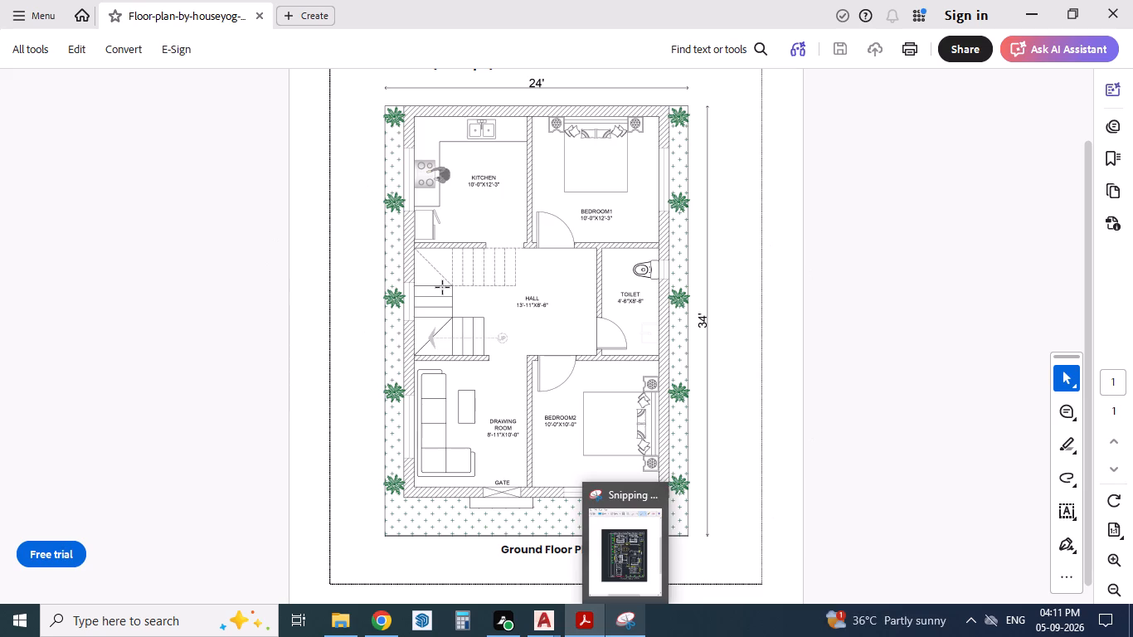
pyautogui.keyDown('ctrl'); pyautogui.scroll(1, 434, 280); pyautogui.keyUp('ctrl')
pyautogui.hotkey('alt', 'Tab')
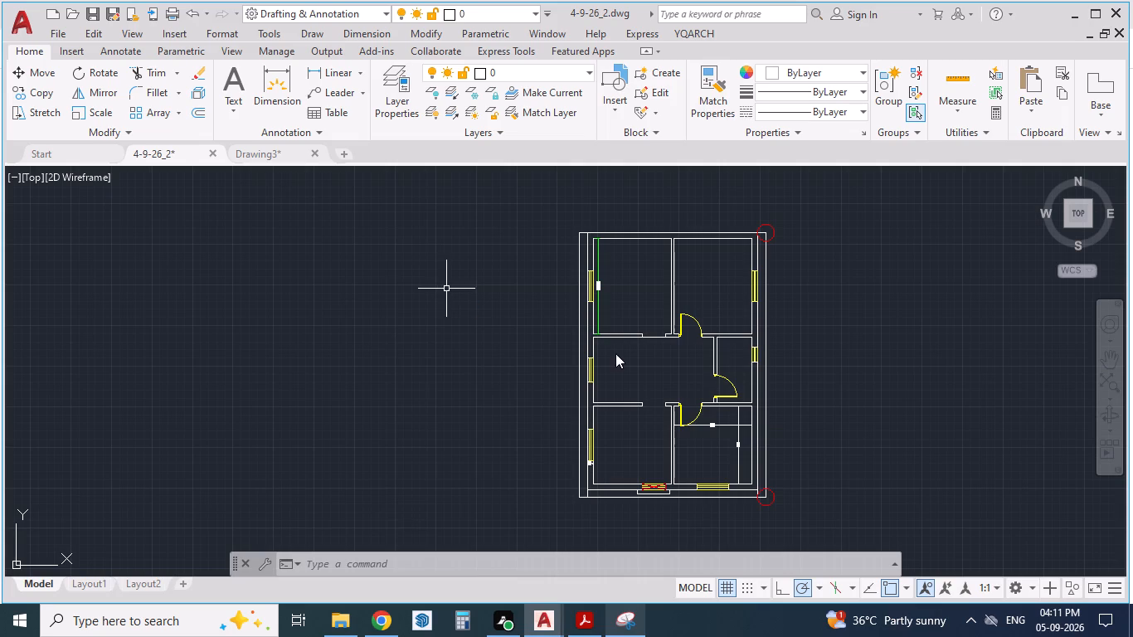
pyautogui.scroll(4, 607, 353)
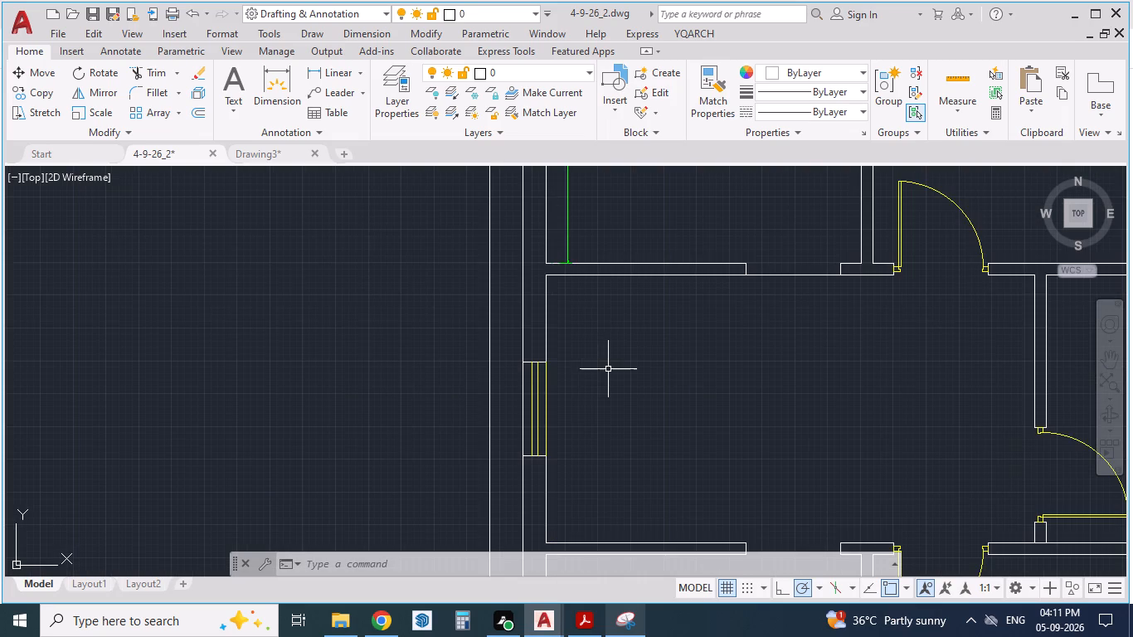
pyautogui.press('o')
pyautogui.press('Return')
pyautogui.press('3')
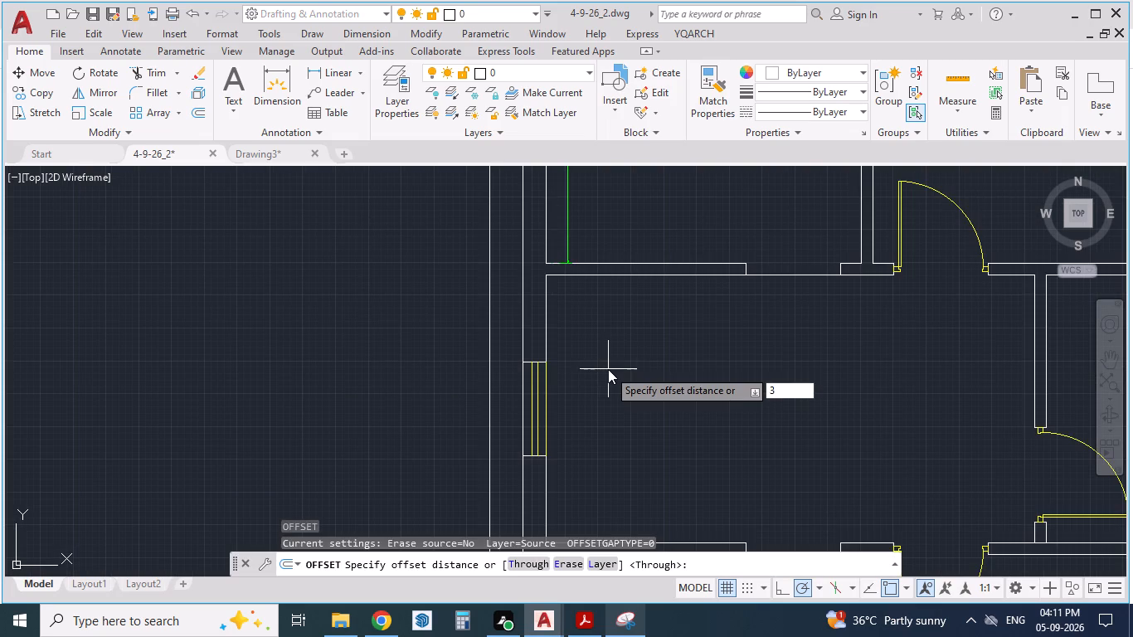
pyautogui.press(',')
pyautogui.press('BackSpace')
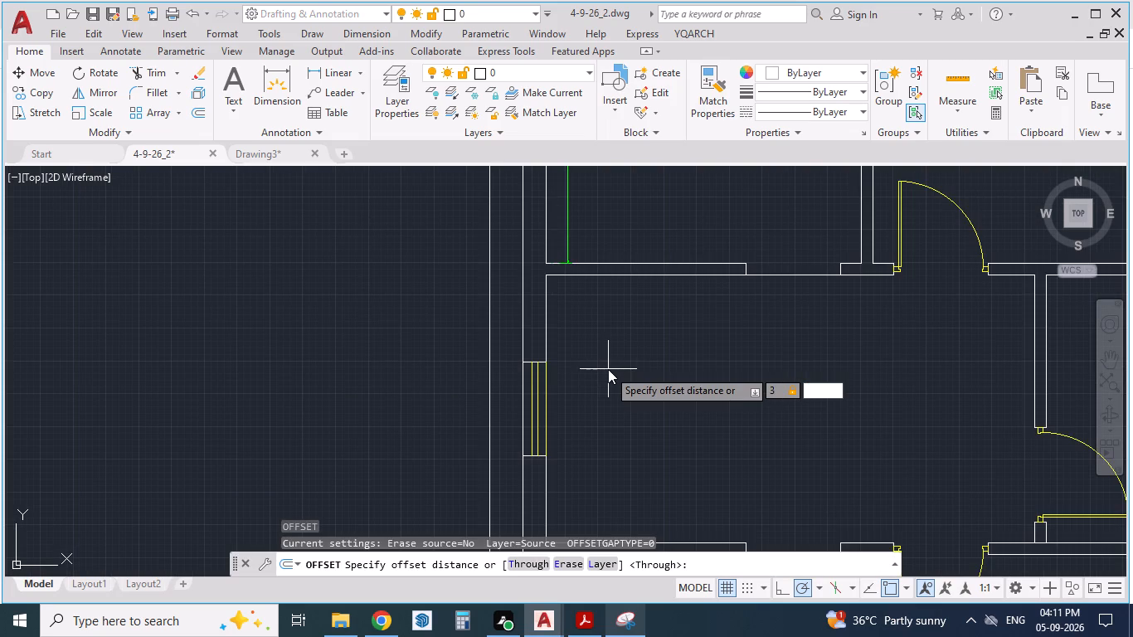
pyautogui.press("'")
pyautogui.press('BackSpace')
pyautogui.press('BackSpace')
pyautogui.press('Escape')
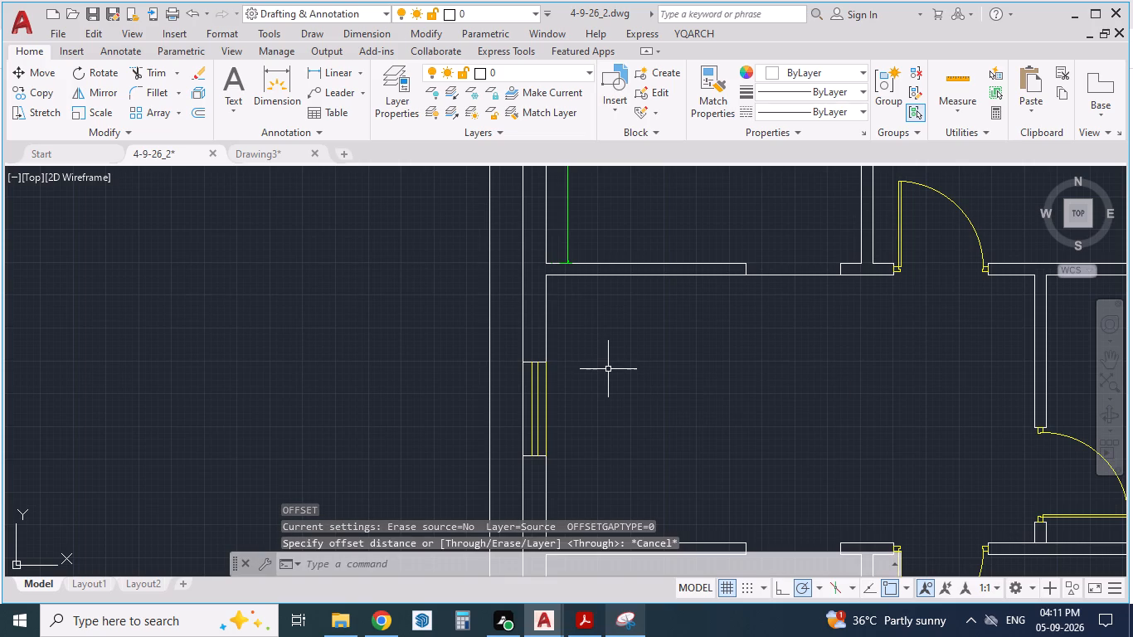
# Offset the hall's inner wall lines on both sides of the window 3' into the hall for the staircase width.
pyautogui.press('o')
pyautogui.press('Return')
pyautogui.write("3'")
pyautogui.press('Return')
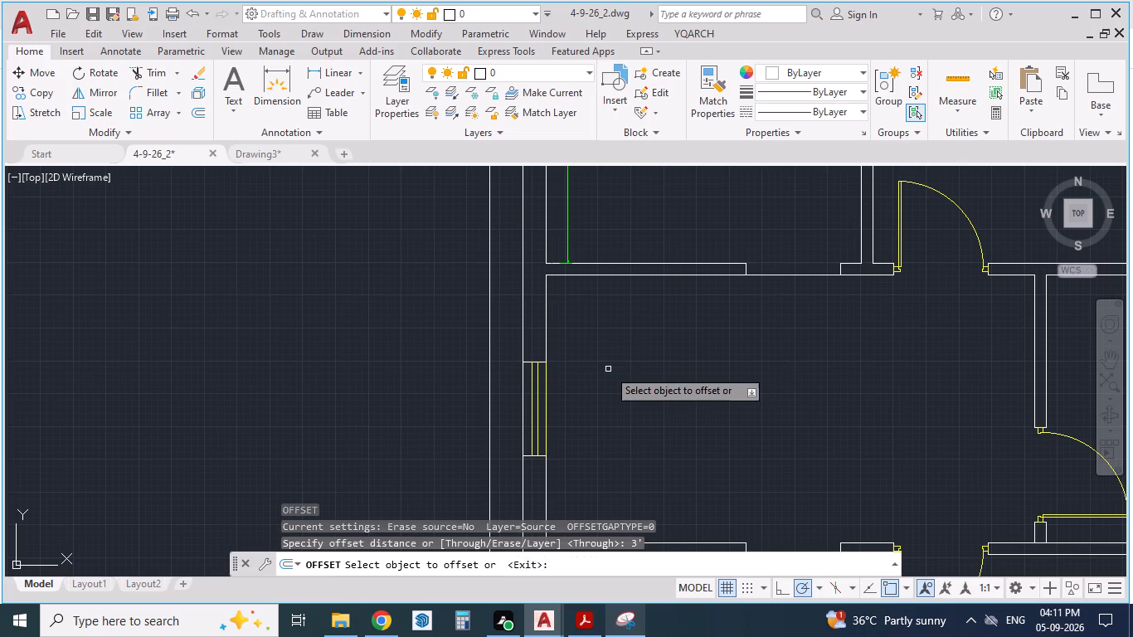
pyautogui.click(544, 310)
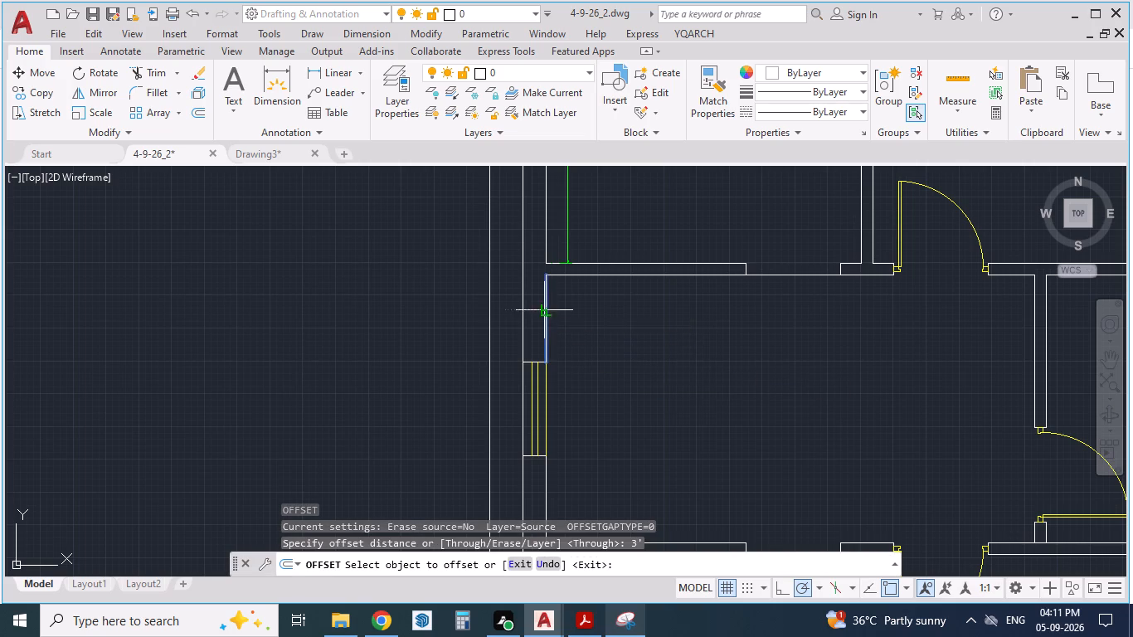
pyautogui.click(601, 317)
pyautogui.scroll(-1, 558, 316)
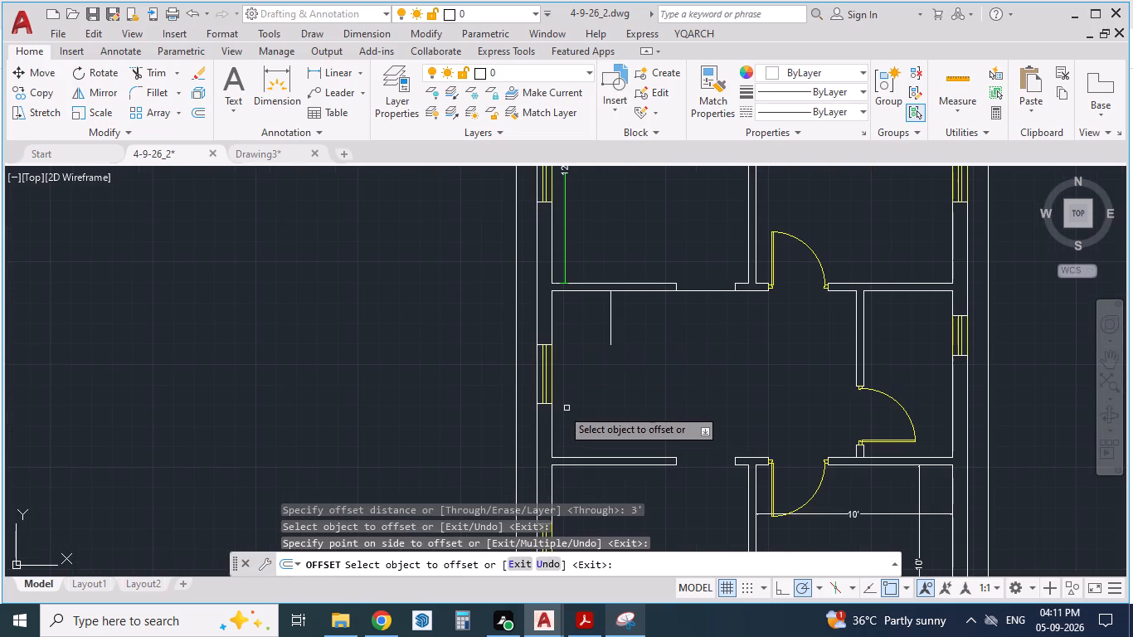
pyautogui.click(550, 418)
pyautogui.click(622, 427)
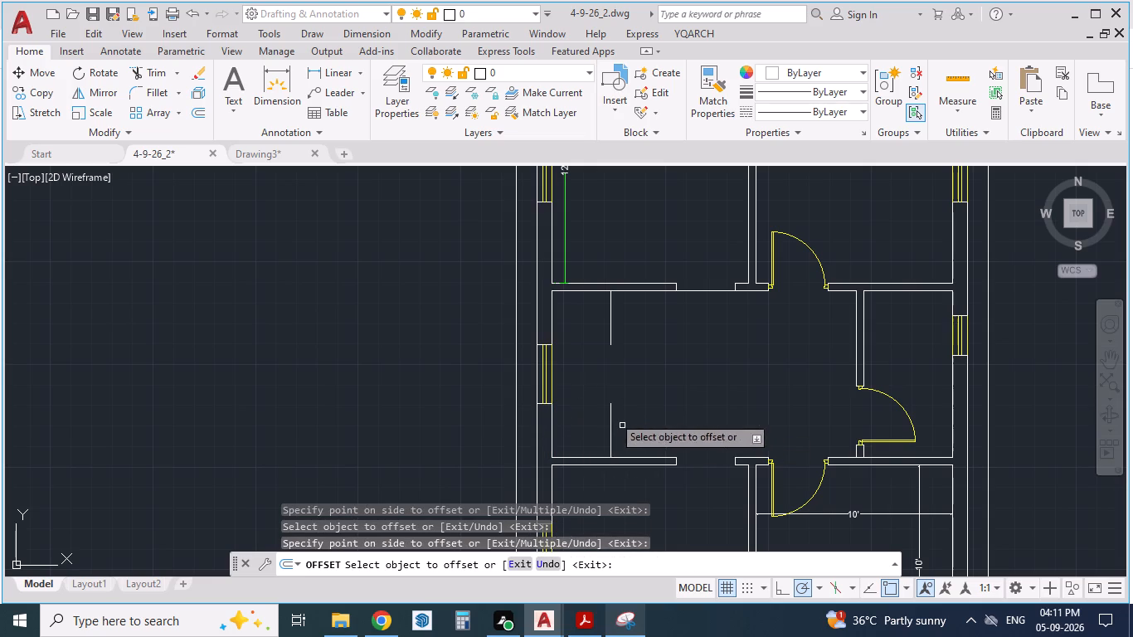
pyautogui.press('Escape')
pyautogui.press('Escape')
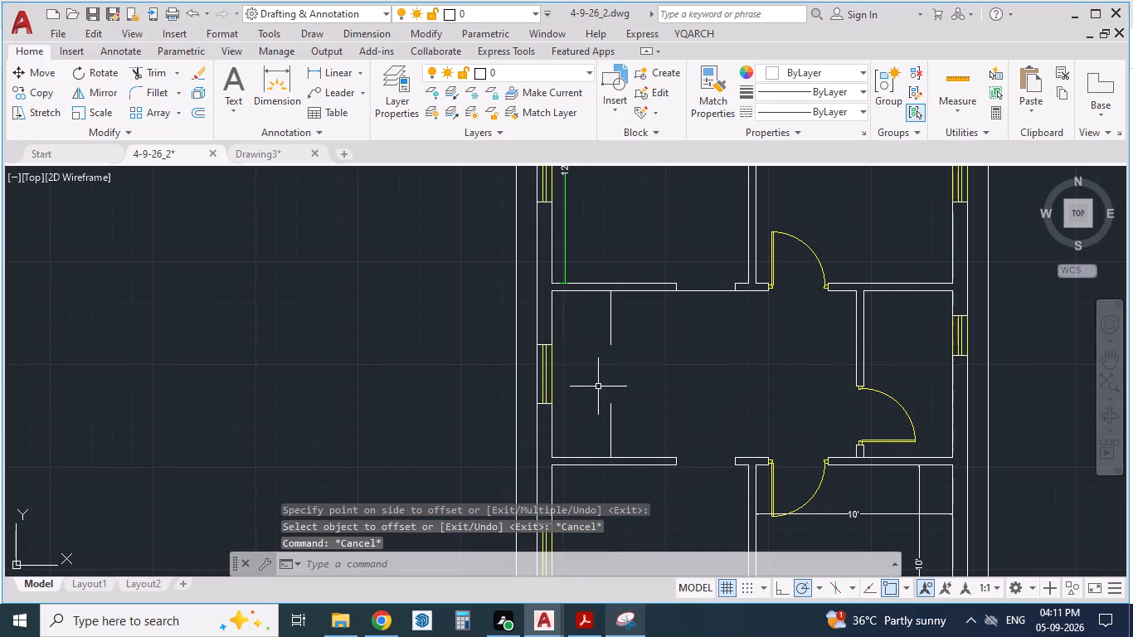
# Extend the kitchen-side offset stair line across the gap so the staircase edge spans the hall from wall to wall.
pyautogui.write('EX')
pyautogui.press('Return')
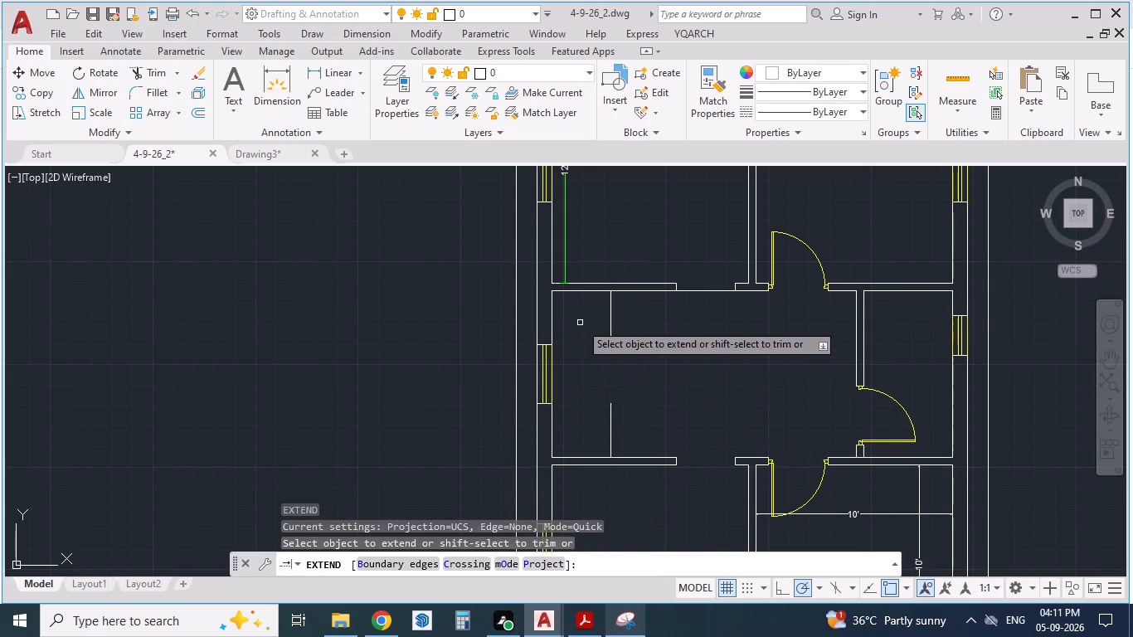
pyautogui.click(610, 330)
pyautogui.press('Return')
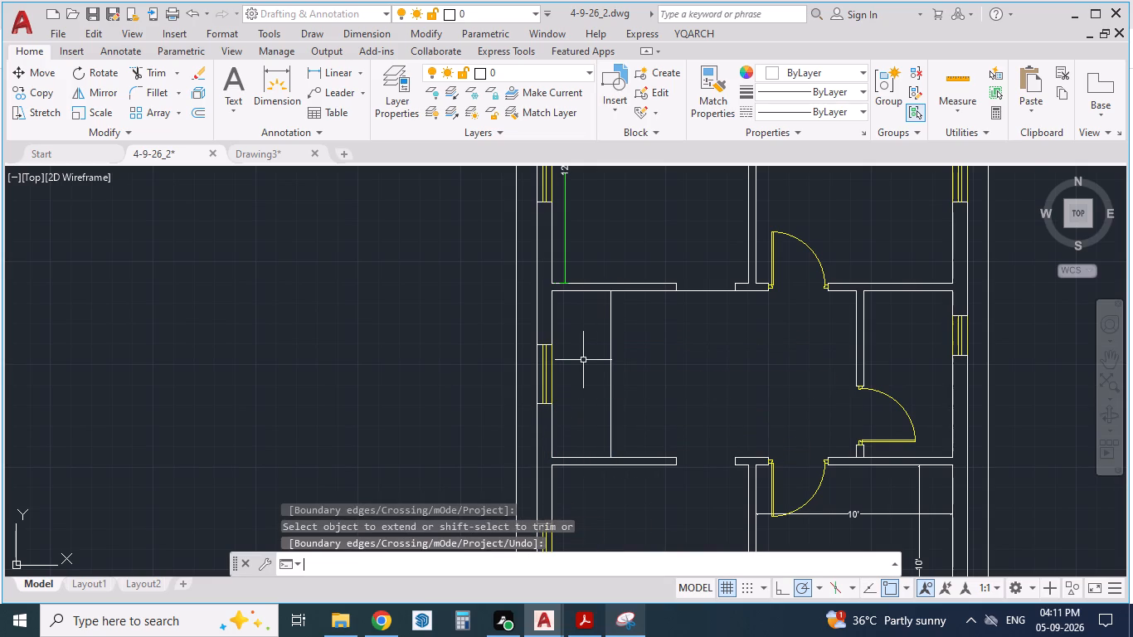
# Check the reference staircase, and offset the hall's drawing-room-side and kitchen-side wall lines 3' into the hall as flight edges.
pyautogui.hotkey('alt', 'Tab')
pyautogui.hotkey('alt', 'Tab')
pyautogui.hotkey('alt', 'Tab')
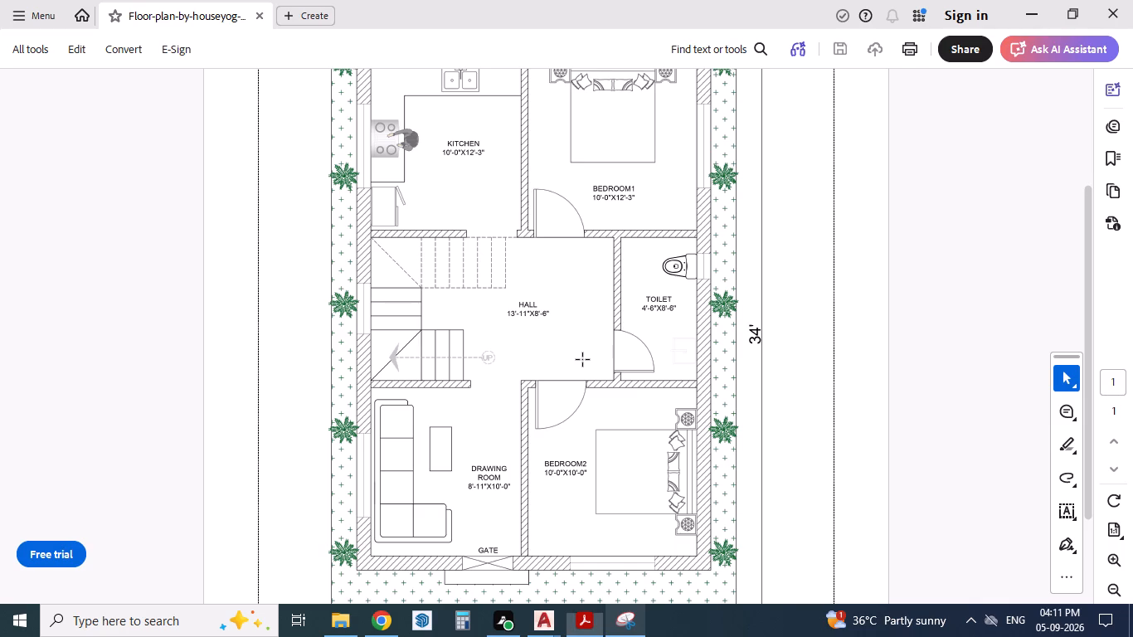
pyautogui.hotkey('alt', 'Tab')
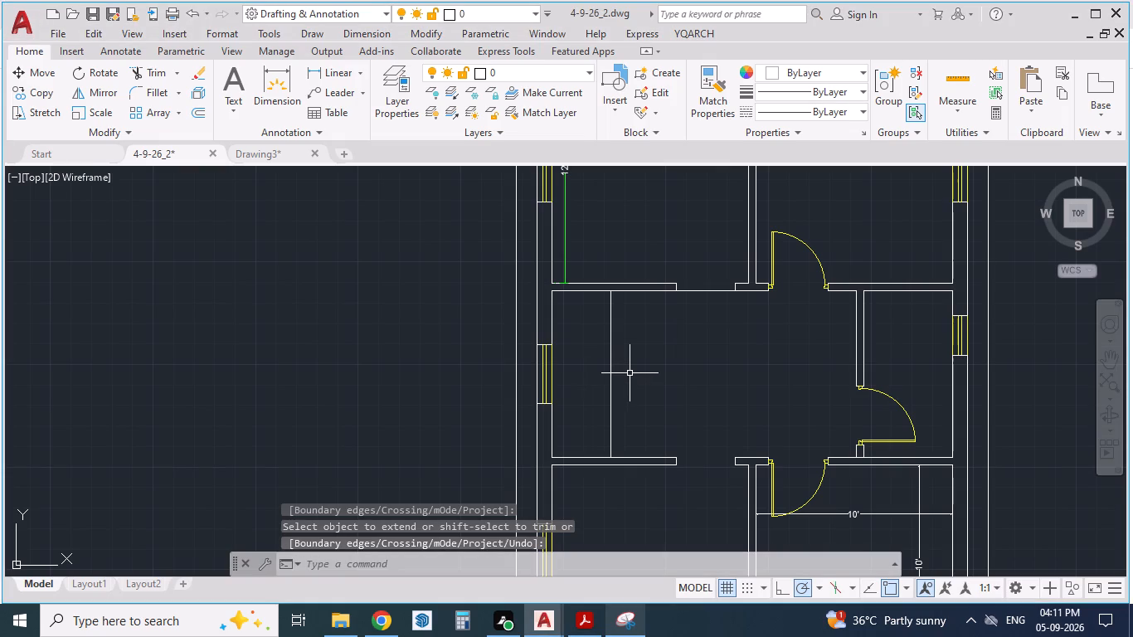
pyautogui.press('o')
pyautogui.press('Return')
pyautogui.press('Return')
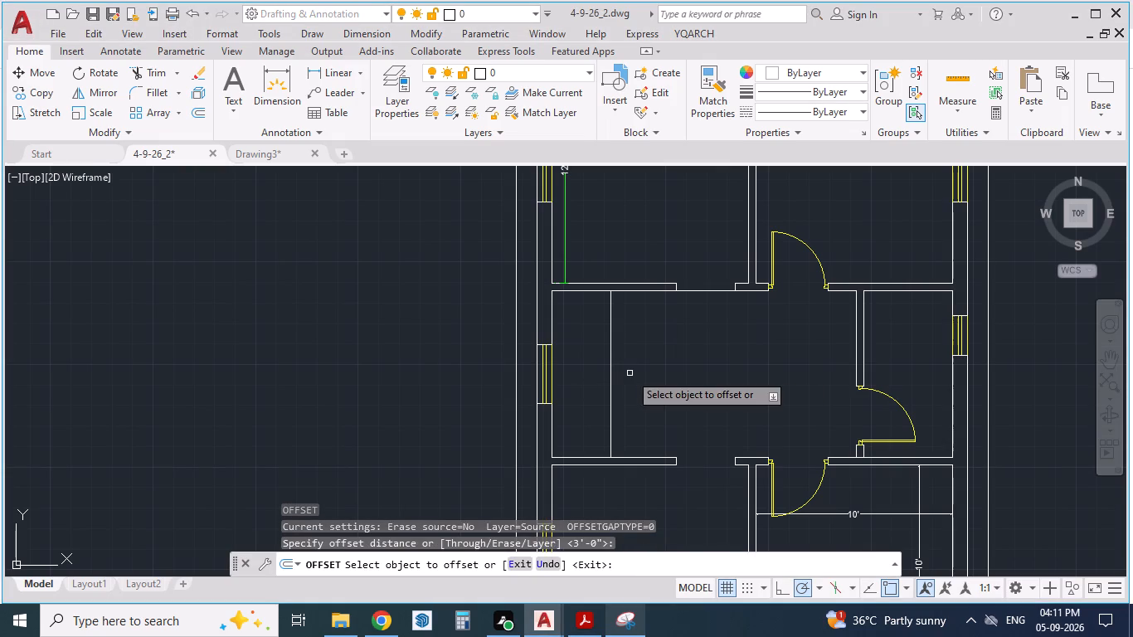
pyautogui.click(598, 460)
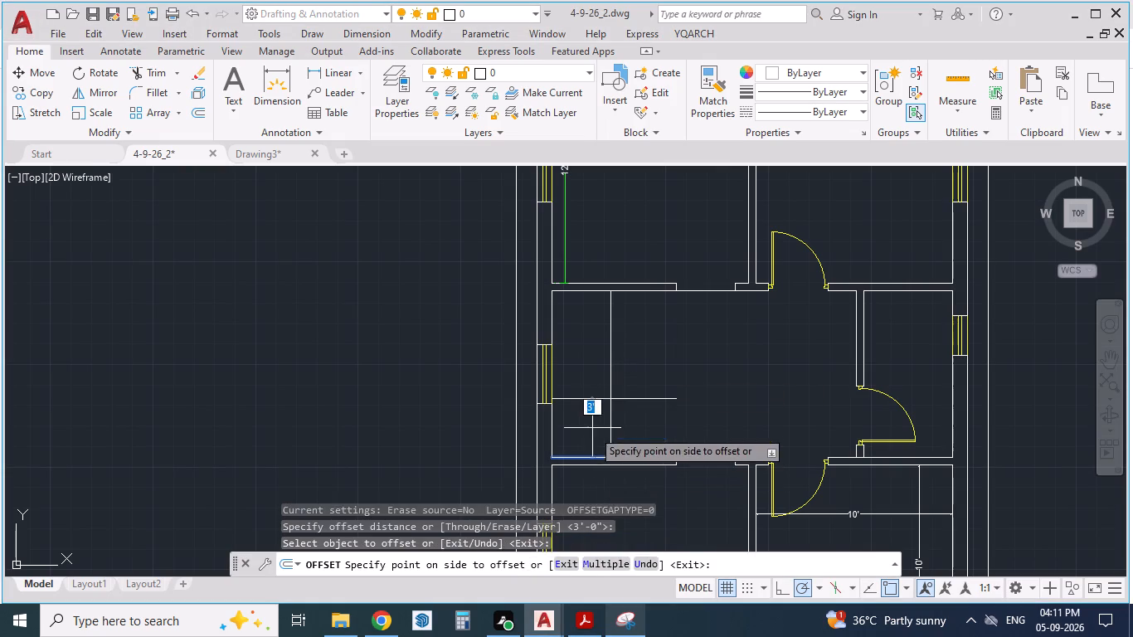
pyautogui.click(591, 420)
pyautogui.click(573, 289)
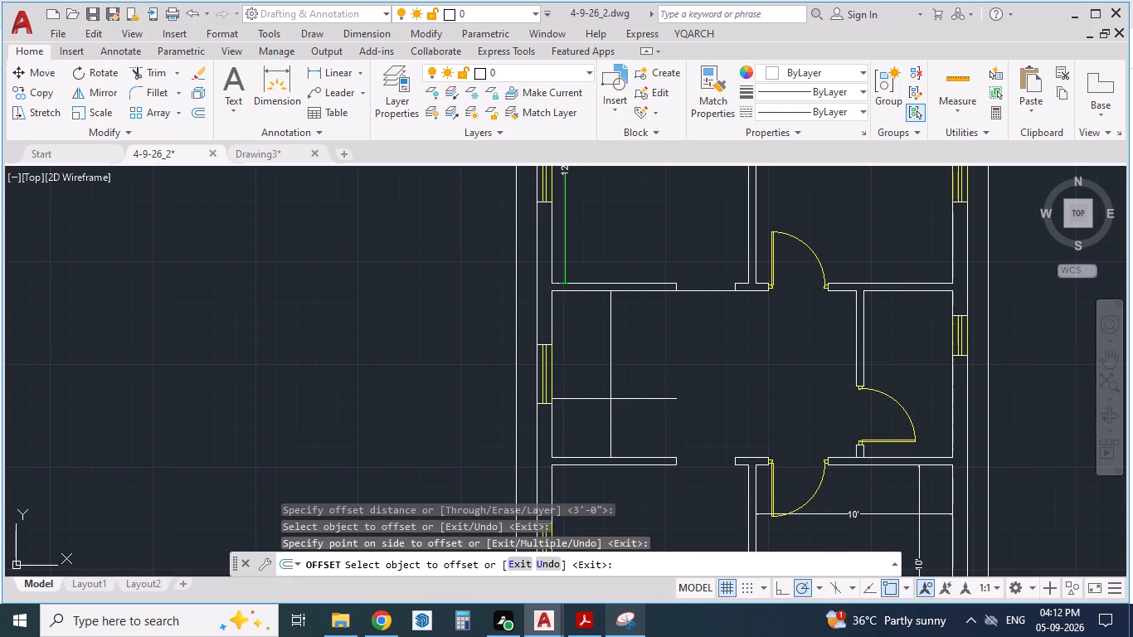
pyautogui.click(645, 476)
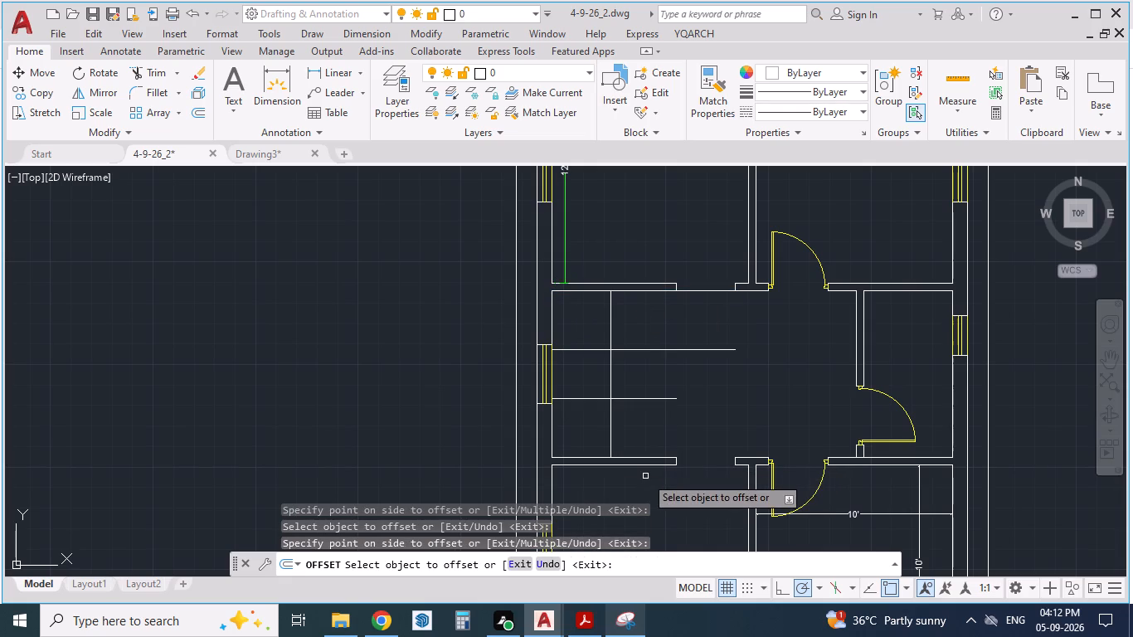
# Examine the staircase in the reference floor plan PDF, checking the flights, corner landings and treads in the hall.
pyautogui.hotkey('alt', 'Tab')
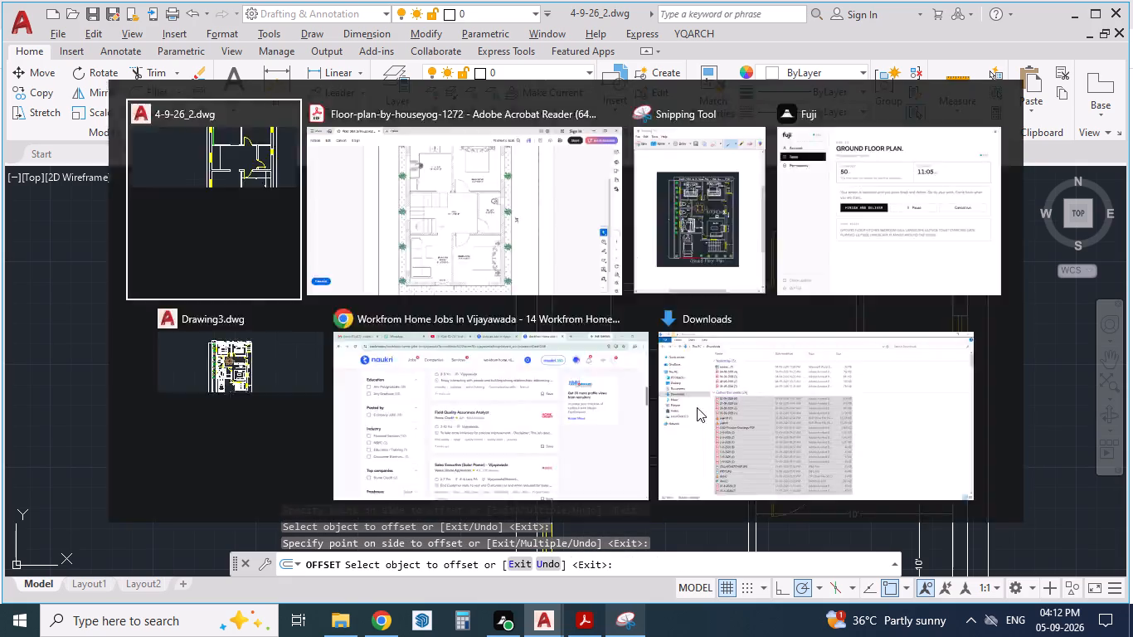
pyautogui.hotkey('alt', 'Tab')
pyautogui.hotkey('alt', 'Tab')
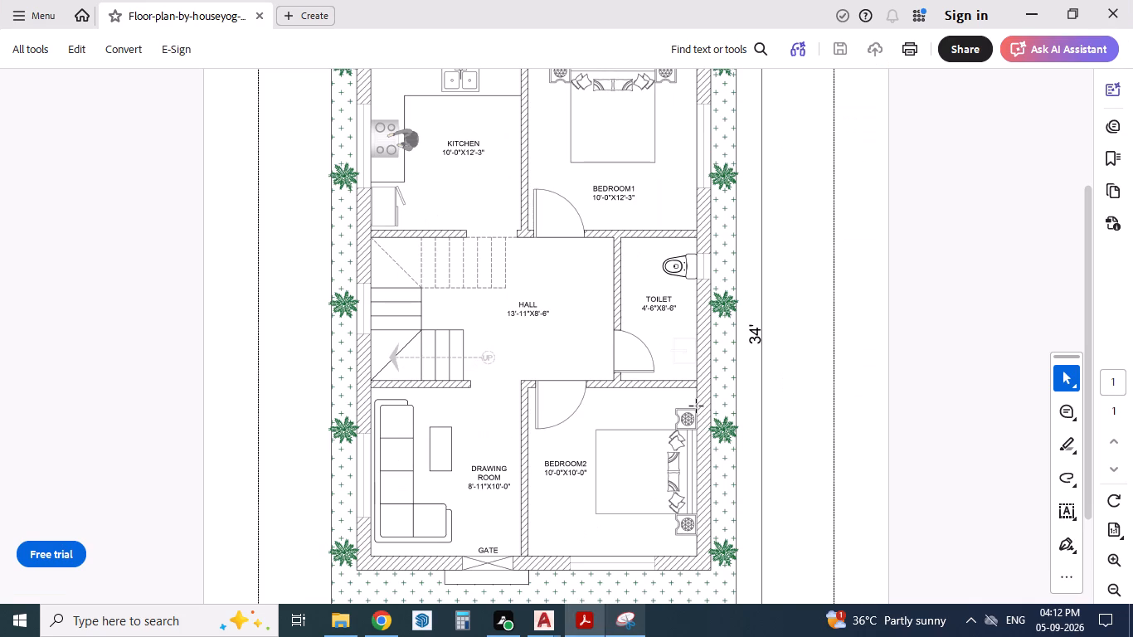
pyautogui.hotkey('alt', 'Tab')
pyautogui.hotkey('alt', 'Tab')
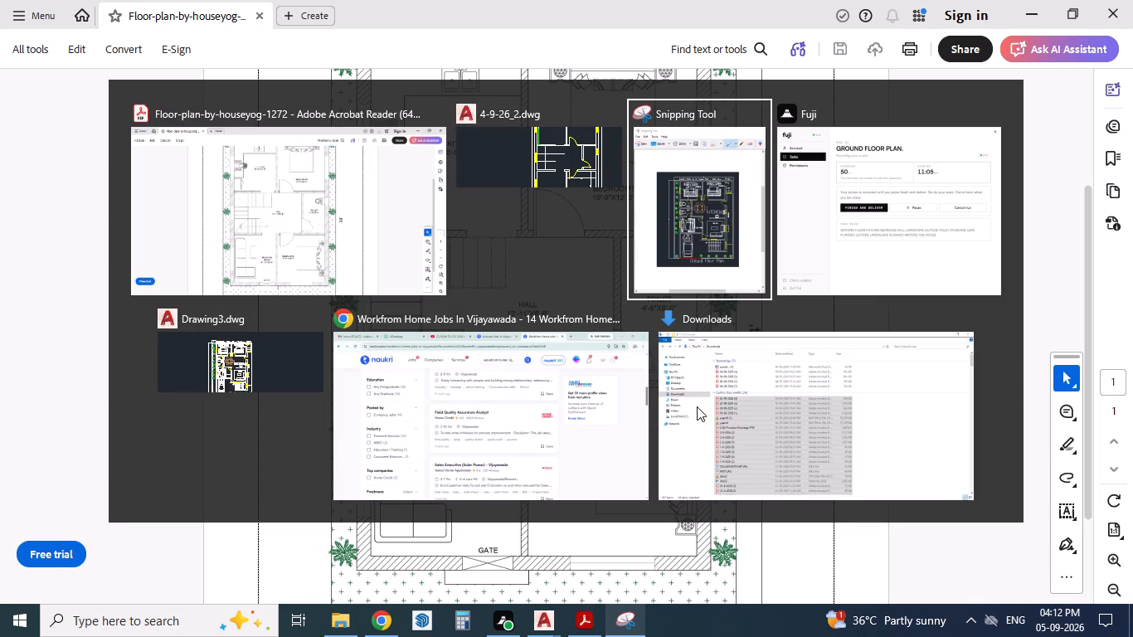
pyautogui.hotkey('alt', 'Tab')
pyautogui.hotkey('alt', 'Tab')
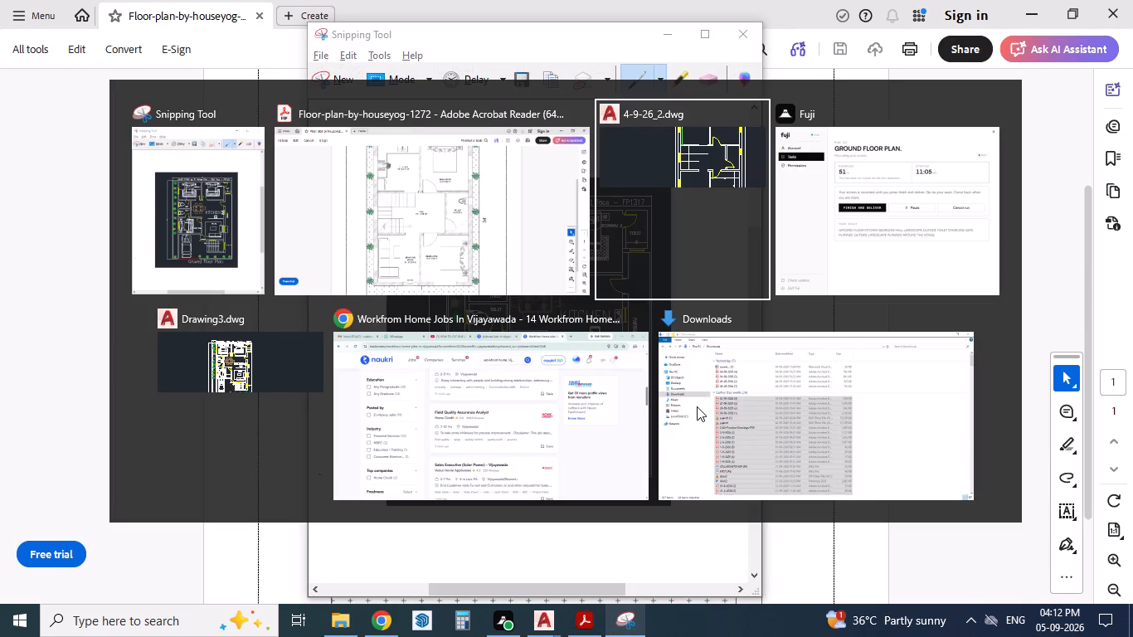
pyautogui.hotkey('alt', 'Tab')
pyautogui.hotkey('alt', 'Tab')
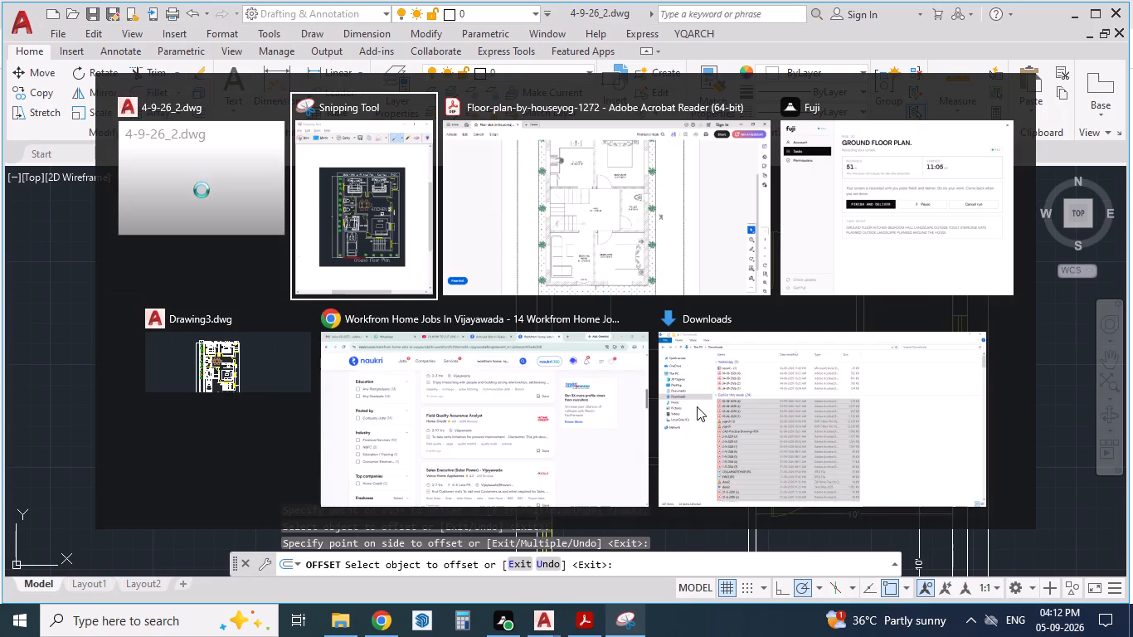
pyautogui.hotkey('alt', 'Tab')
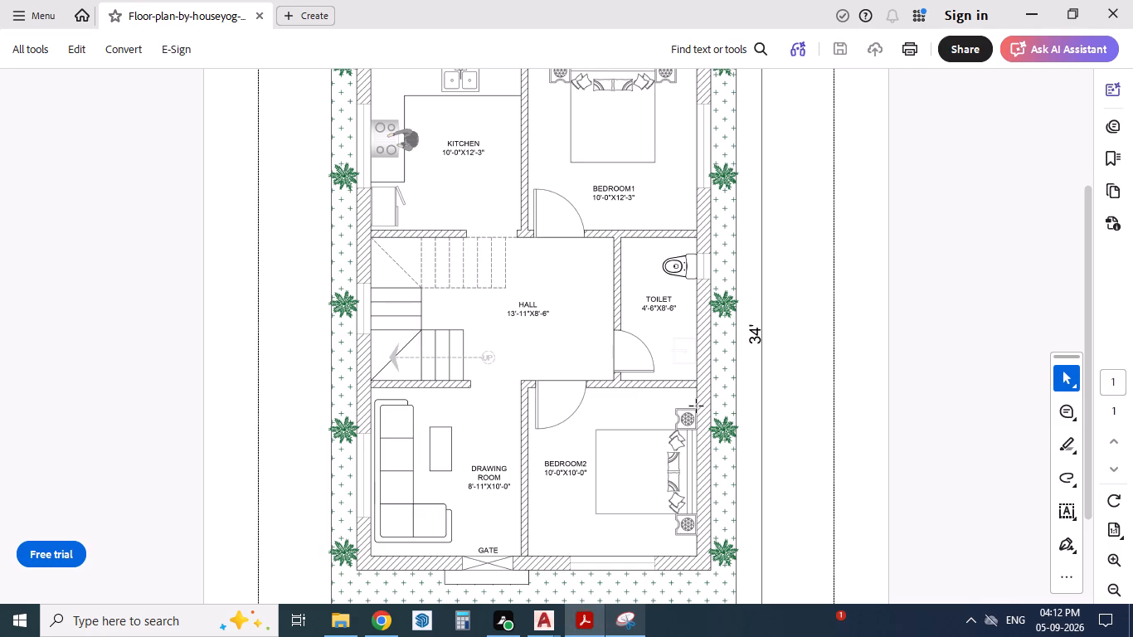
pyautogui.hotkey('alt', 'Tab')
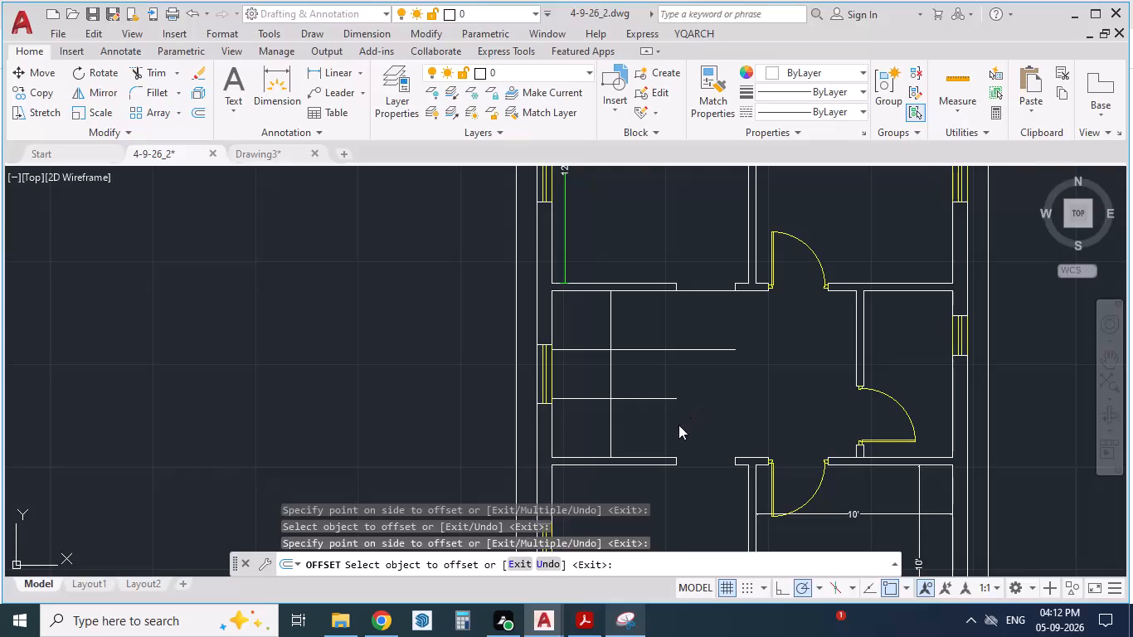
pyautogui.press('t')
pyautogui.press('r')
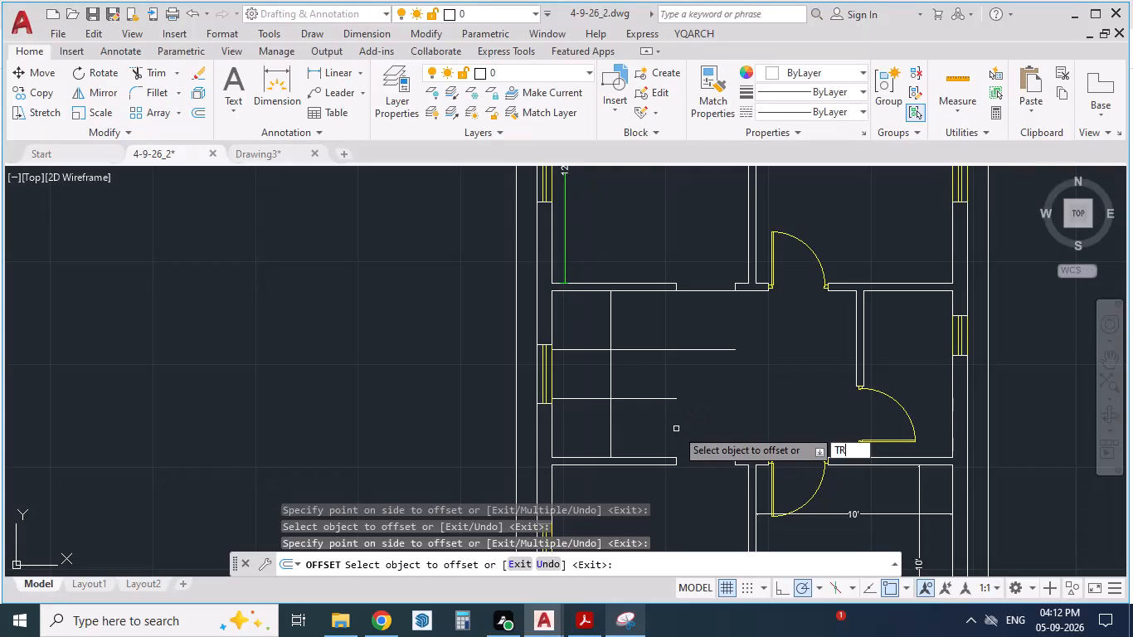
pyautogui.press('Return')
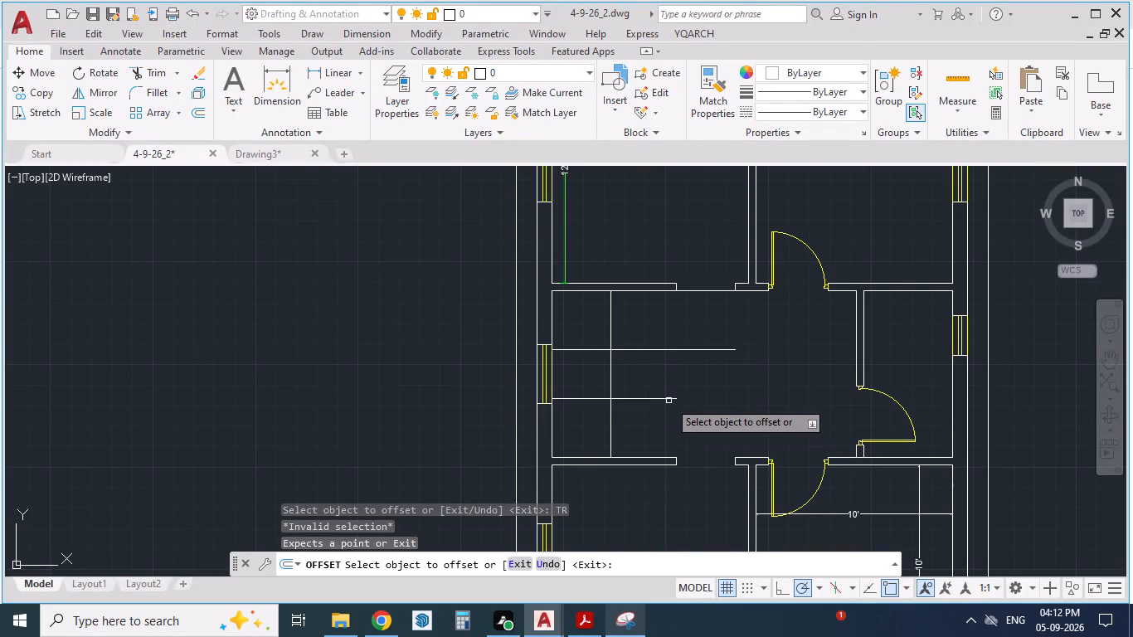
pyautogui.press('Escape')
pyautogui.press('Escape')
# Offset the stair edge line parallel to the window wall 10" into the hall seven times in succession to form the flight treads.
pyautogui.scroll(-1, 639, 367)
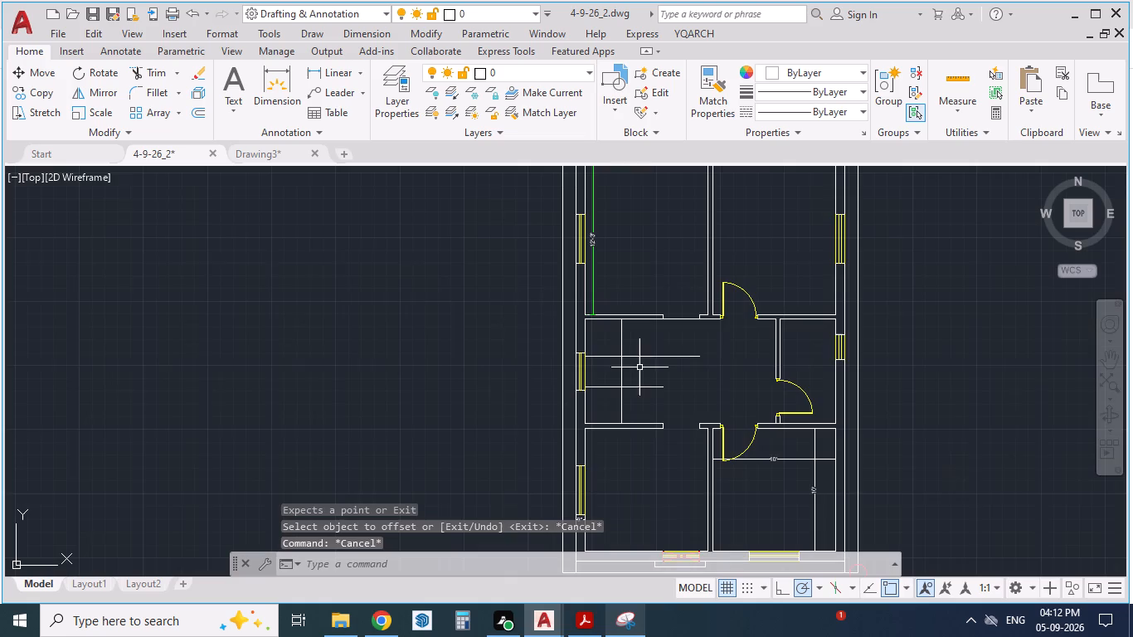
pyautogui.scroll(2, 601, 376)
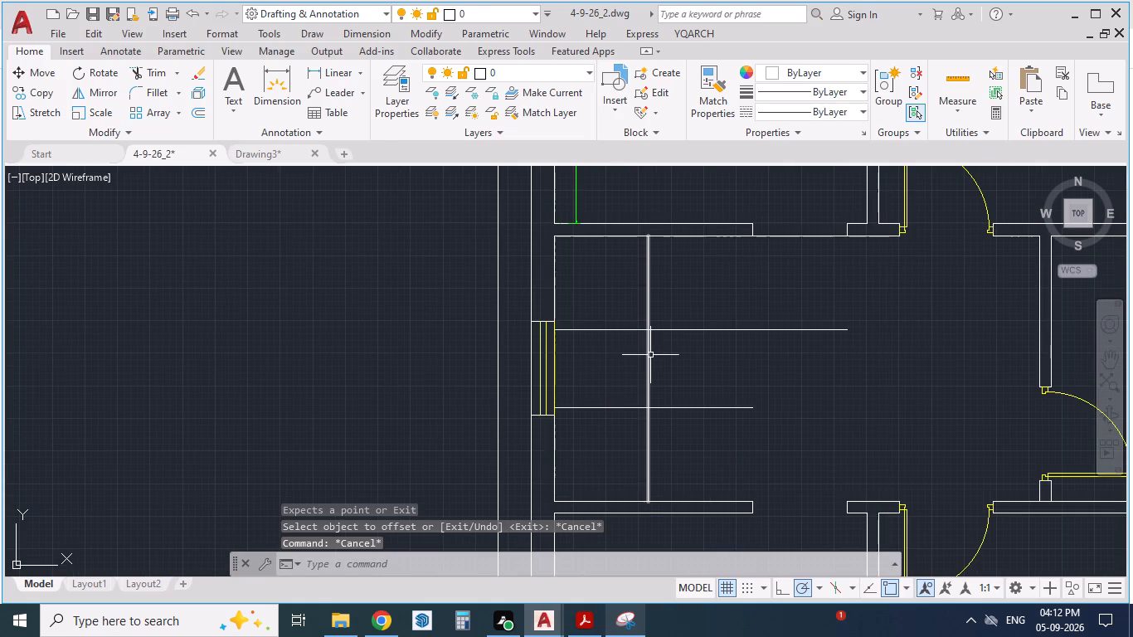
pyautogui.click(650, 355)
pyautogui.press('o')
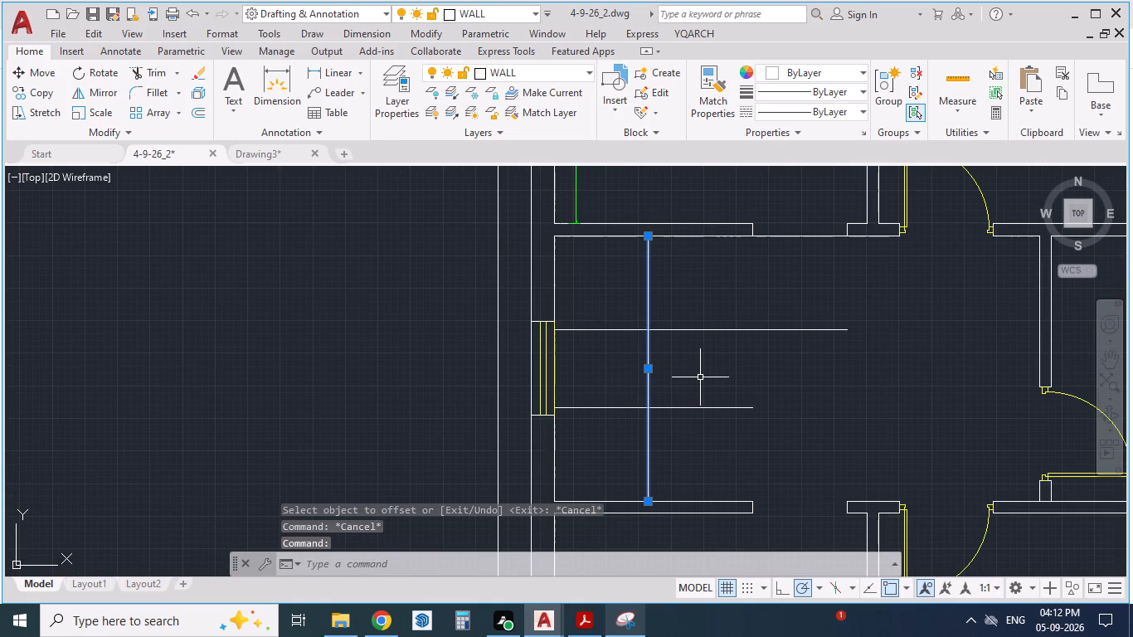
pyautogui.press('Return')
pyautogui.write('10')
pyautogui.hotkey('shift', '"')
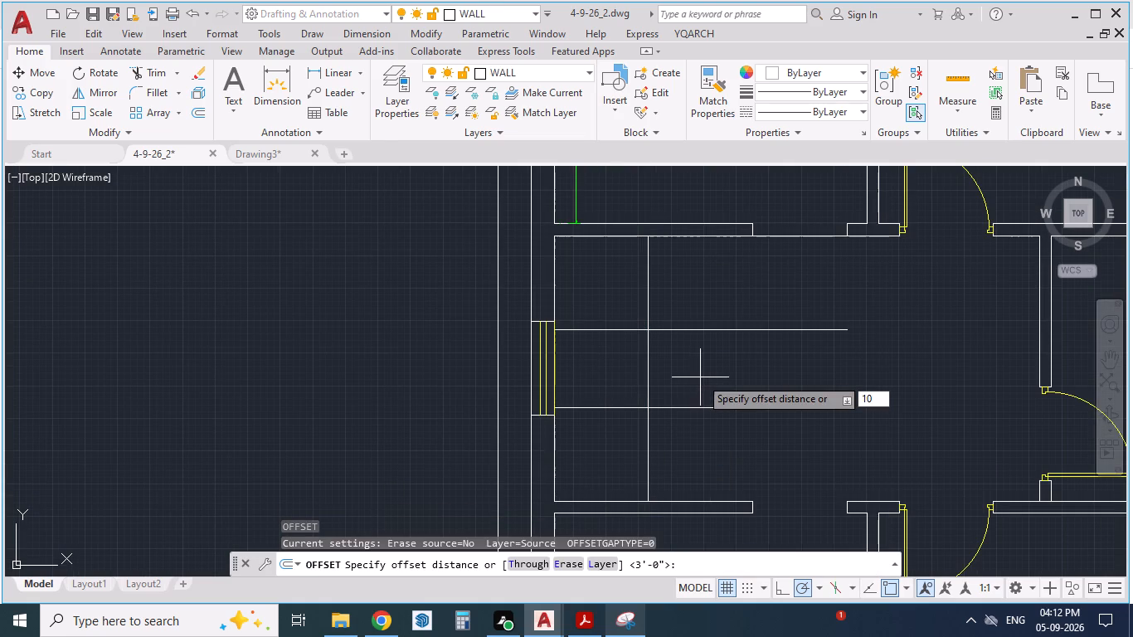
pyautogui.press('Return')
pyautogui.click(703, 377)
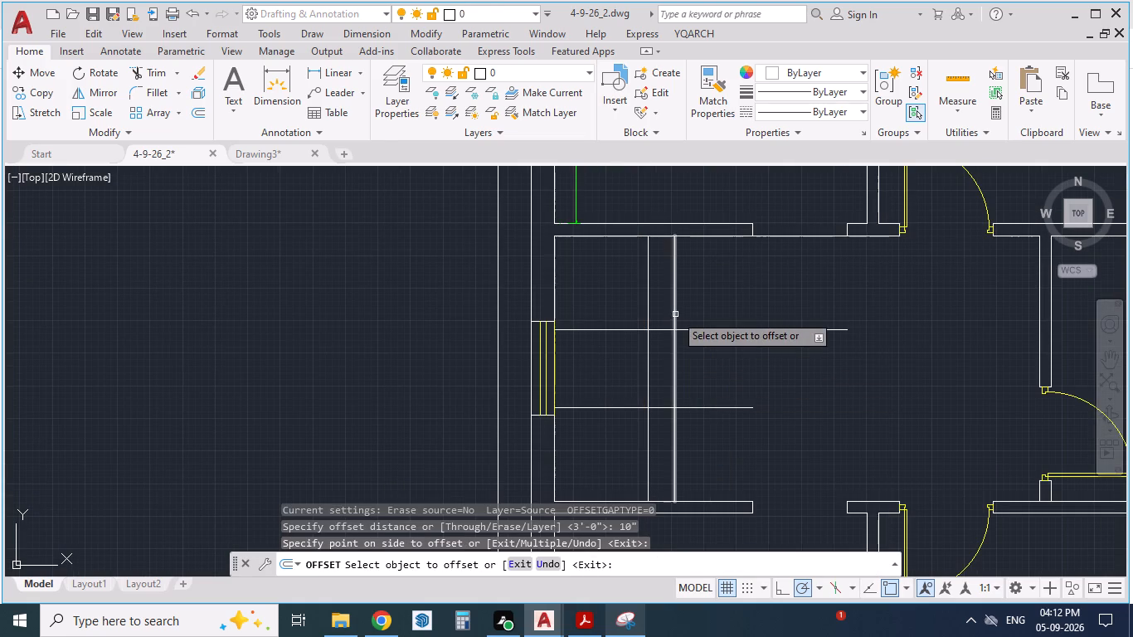
pyautogui.click(675, 314)
pyautogui.click(699, 316)
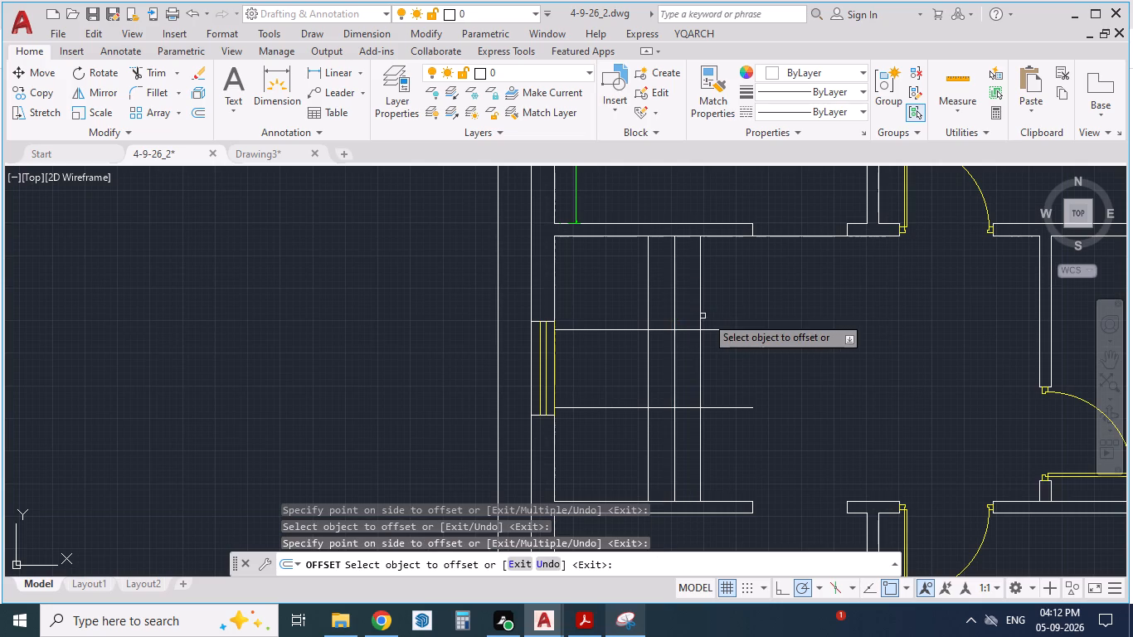
pyautogui.click(700, 315)
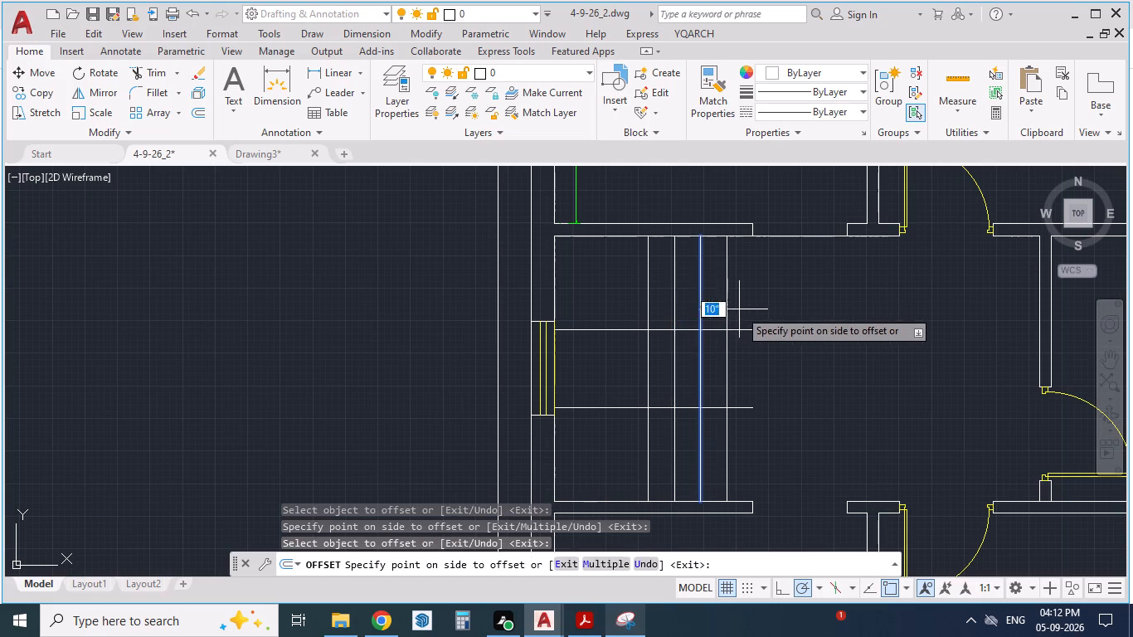
pyautogui.click(739, 309)
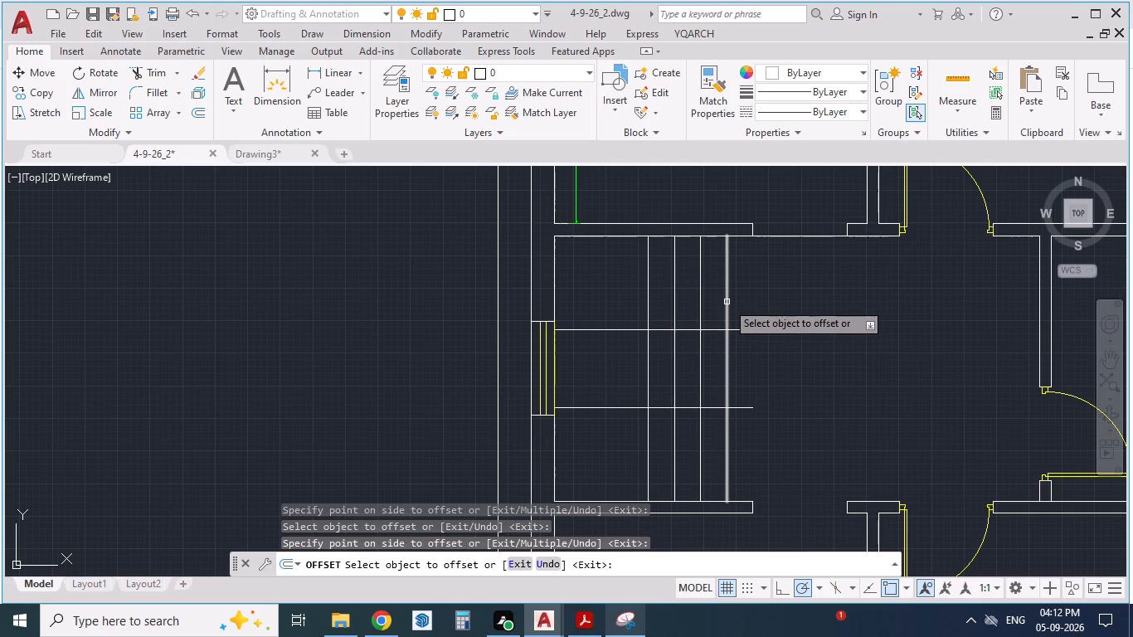
pyautogui.click(727, 302)
pyautogui.click(765, 309)
pyautogui.click(752, 303)
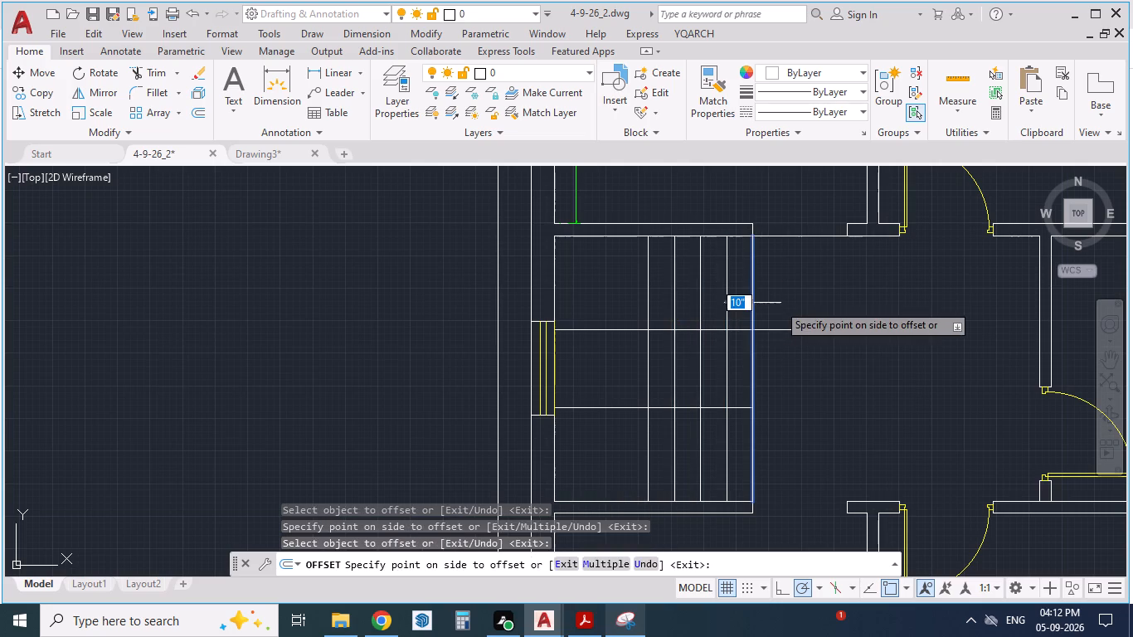
pyautogui.click(781, 304)
pyautogui.click(778, 299)
pyautogui.click(815, 302)
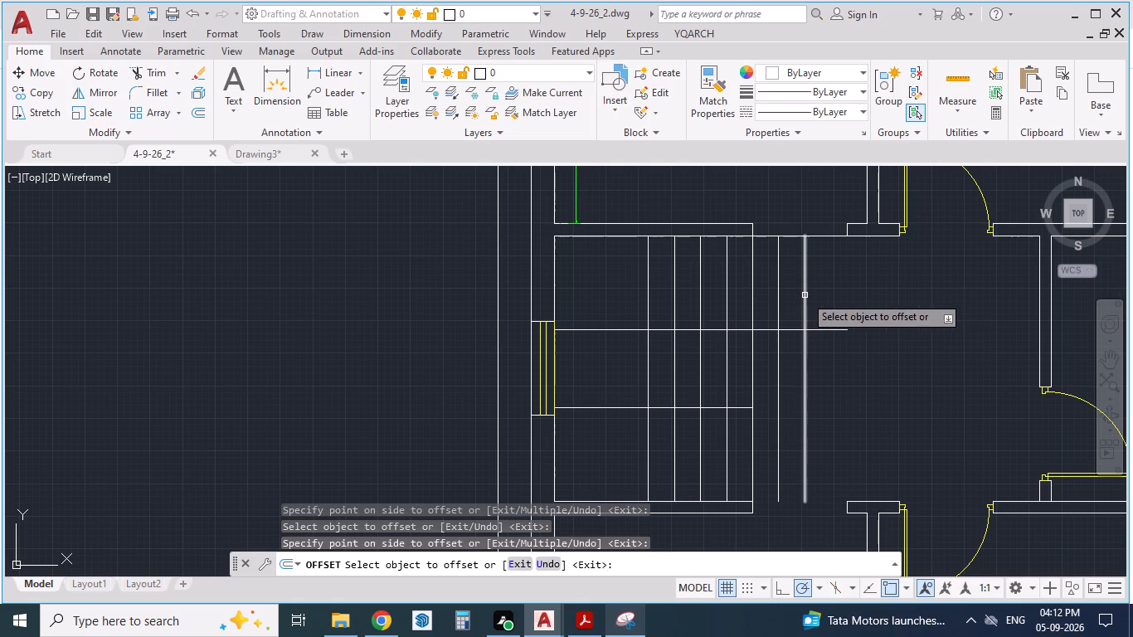
pyautogui.click(805, 295)
pyautogui.click(851, 301)
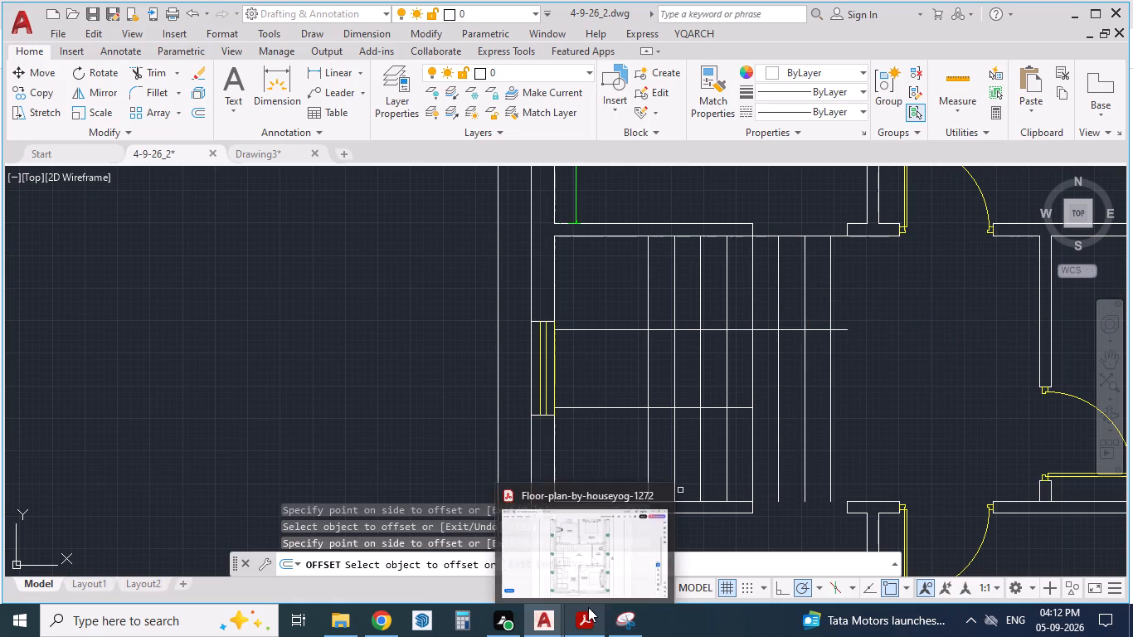
# Check the reference staircase, and offset the drawing-room-side flight edge 10" toward the kitchen side twice for the middle treads.
pyautogui.click(588, 607)
pyautogui.click(588, 610)
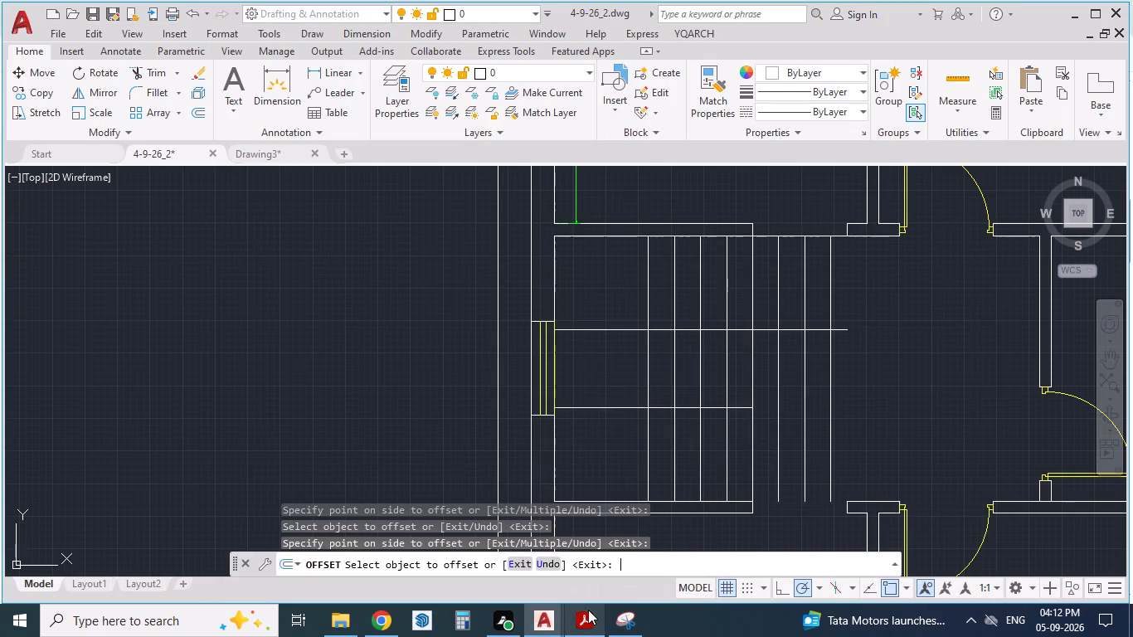
pyautogui.scroll(-1, 630, 340)
pyautogui.scroll(1, 668, 445)
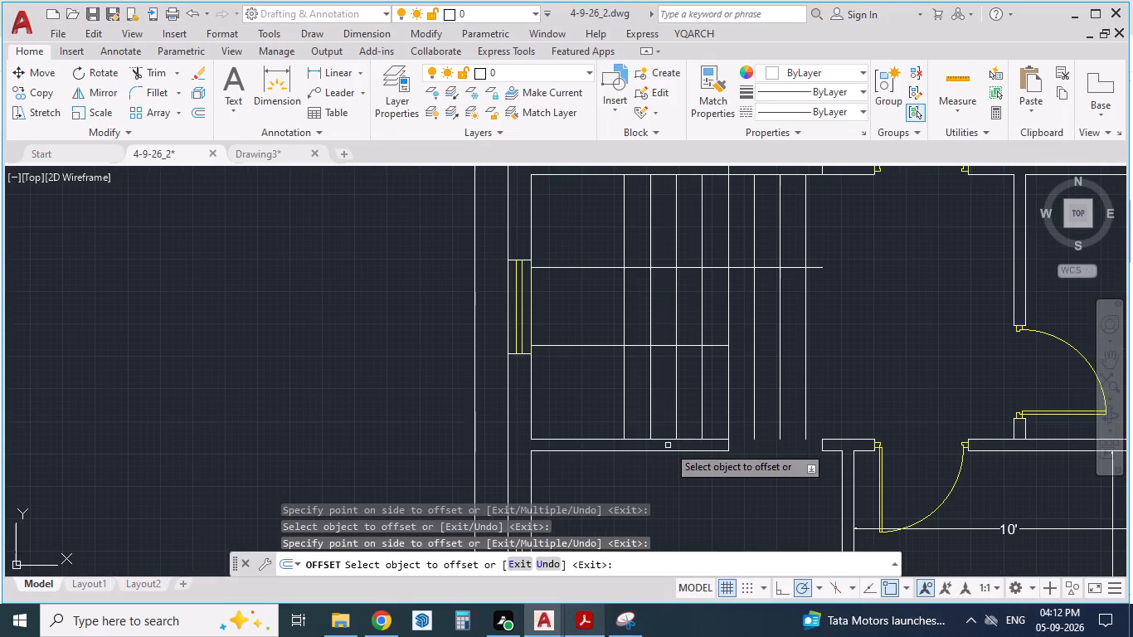
pyautogui.click(583, 625)
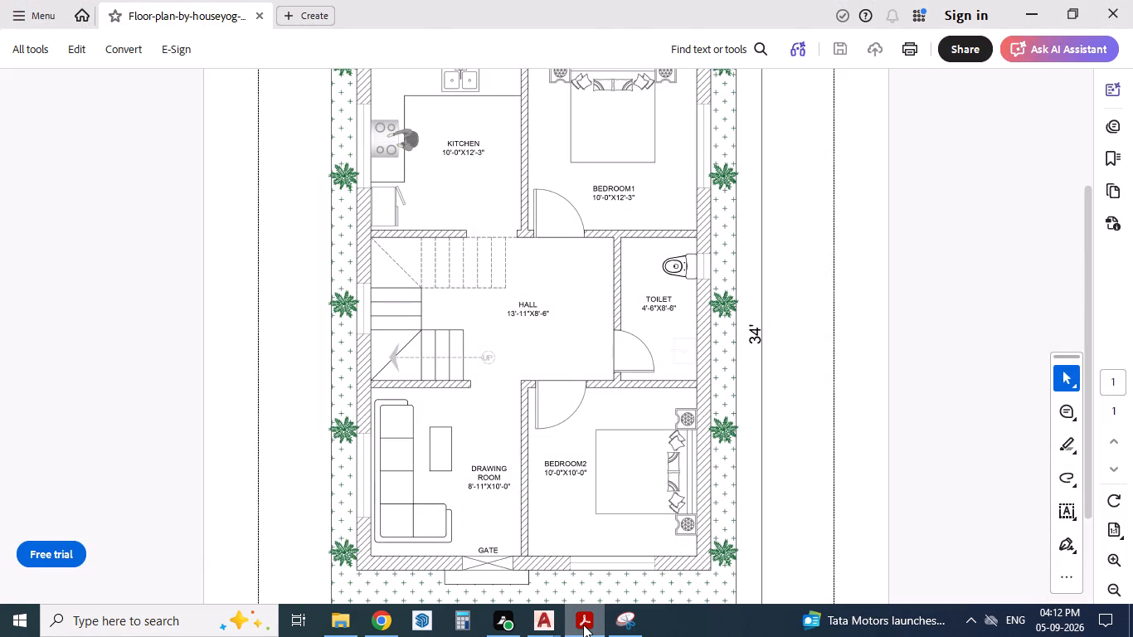
pyautogui.click(583, 625)
pyautogui.scroll(1, 576, 300)
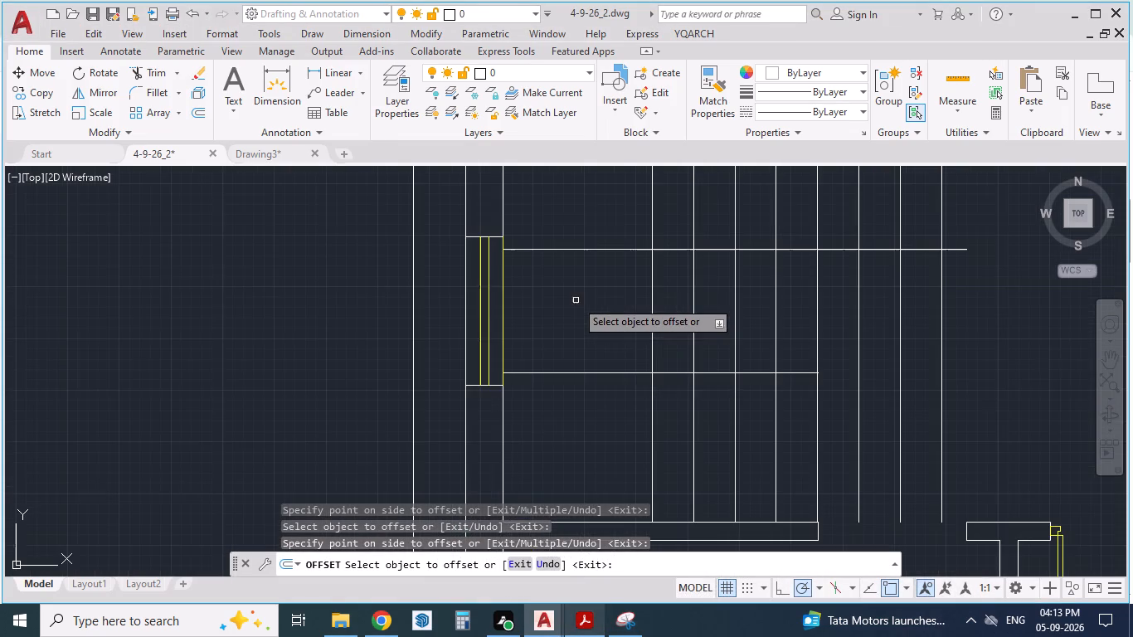
pyautogui.click(588, 372)
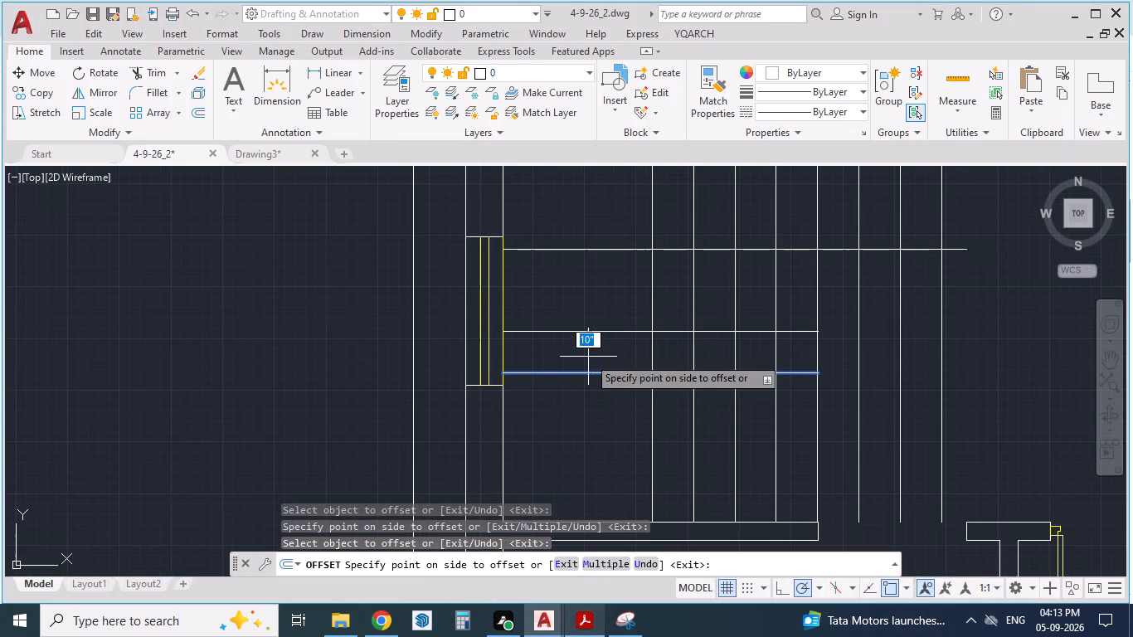
pyautogui.write('10"')
pyautogui.press('Return')
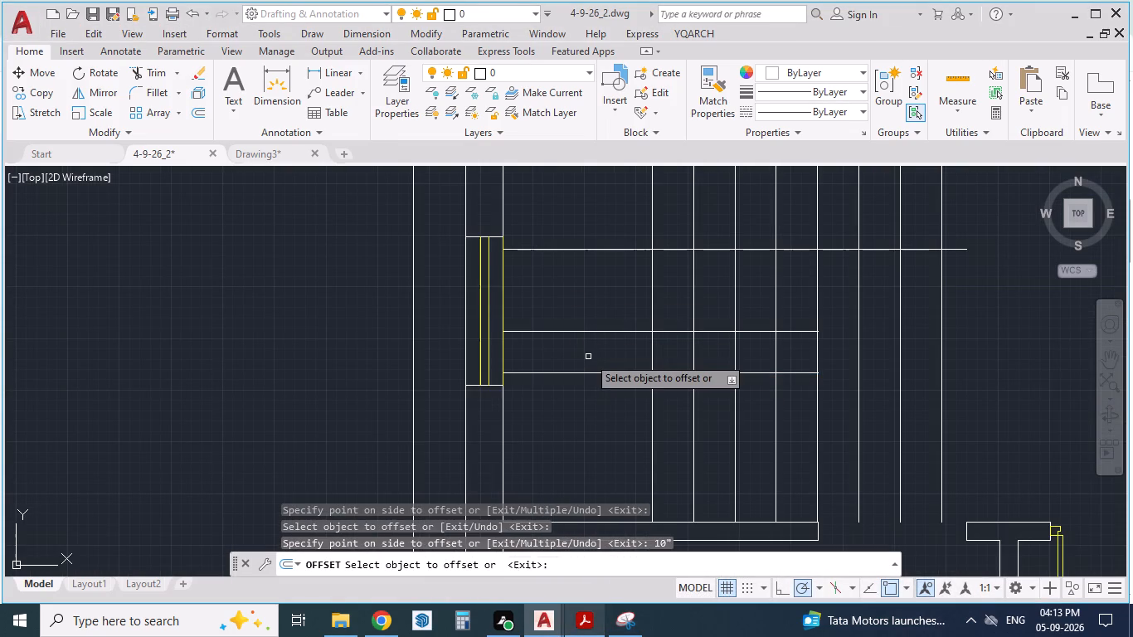
pyautogui.click(583, 331)
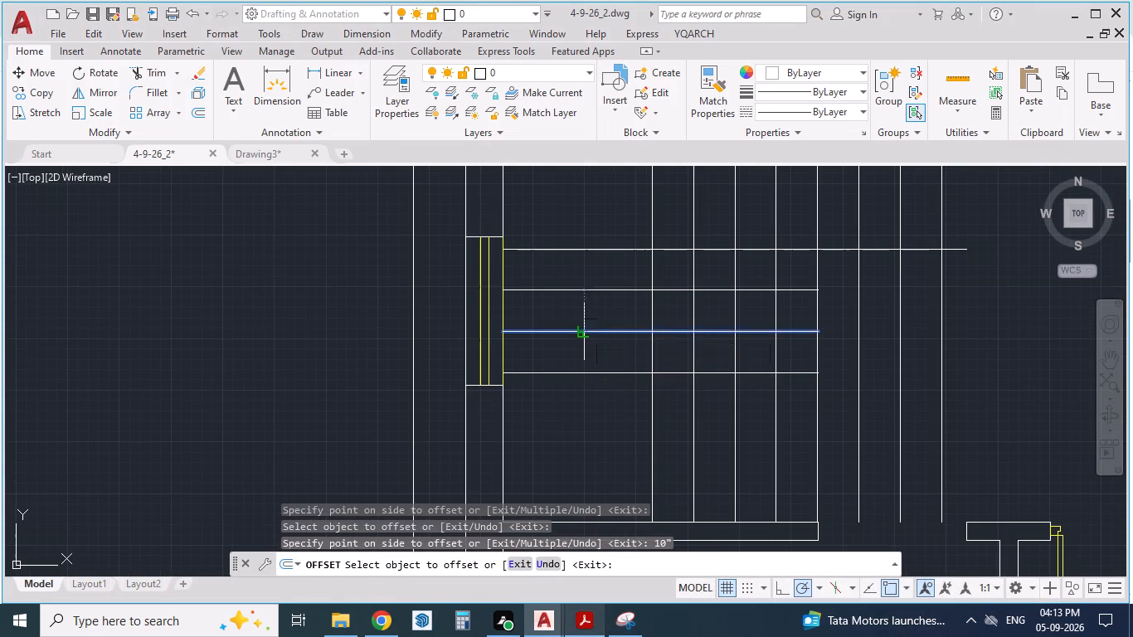
pyautogui.click(582, 313)
pyautogui.scroll(-1, 309, 253)
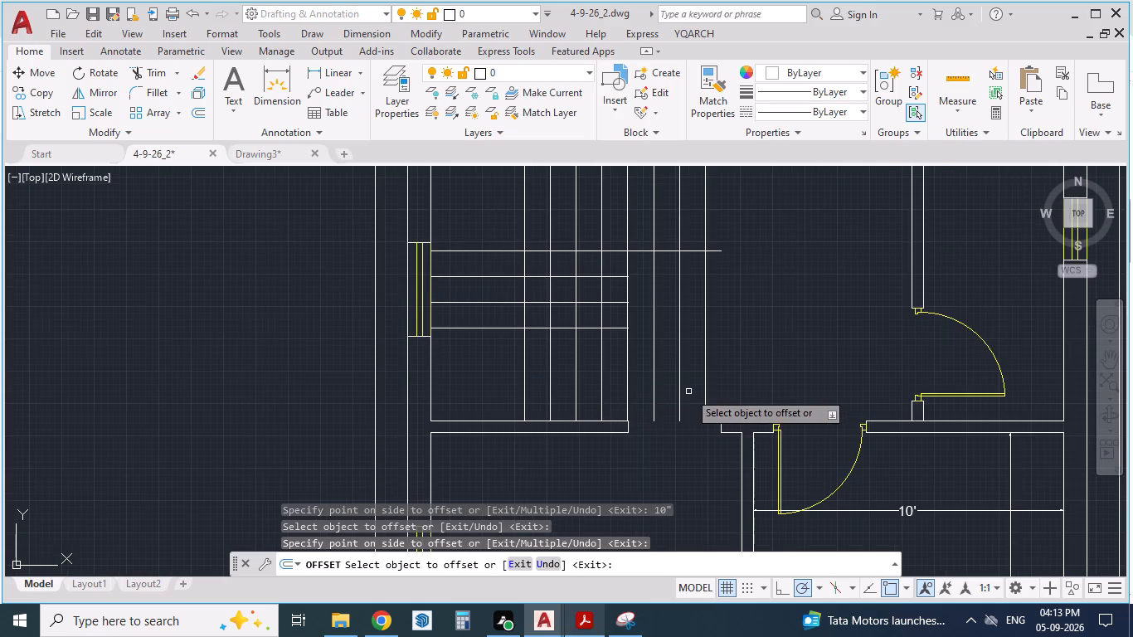
pyautogui.press('Escape')
pyautogui.press('Escape')
# Trim the tread lines crossing the open stairwell, leaving separate kitchen-side, window-side and drawing-room-side flights.
pyautogui.write('TR')
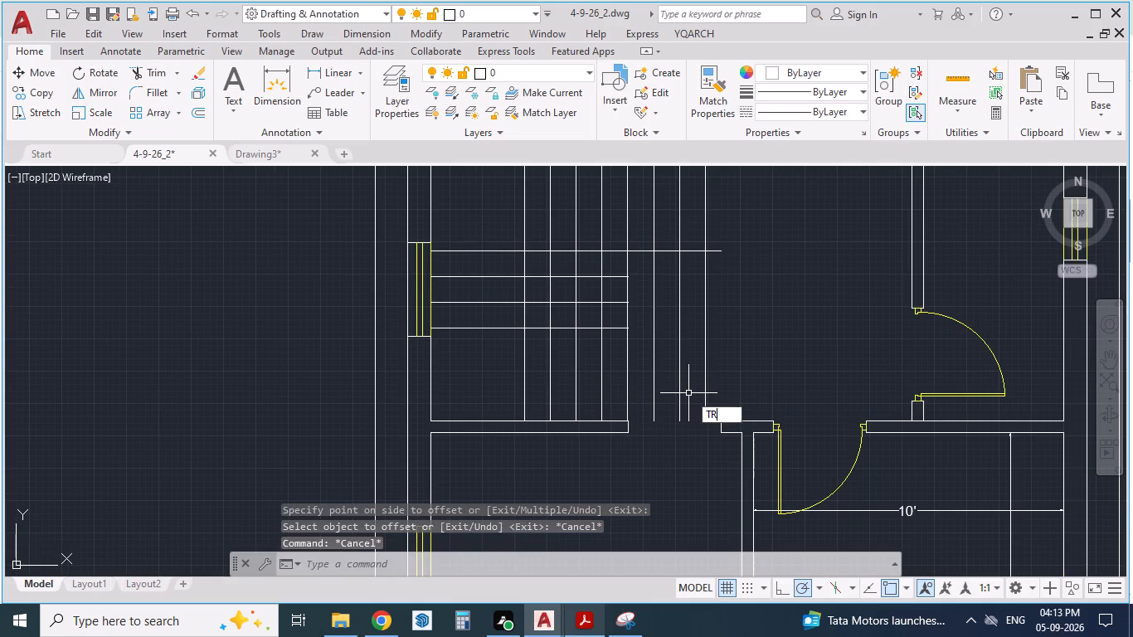
pyautogui.press('Return')
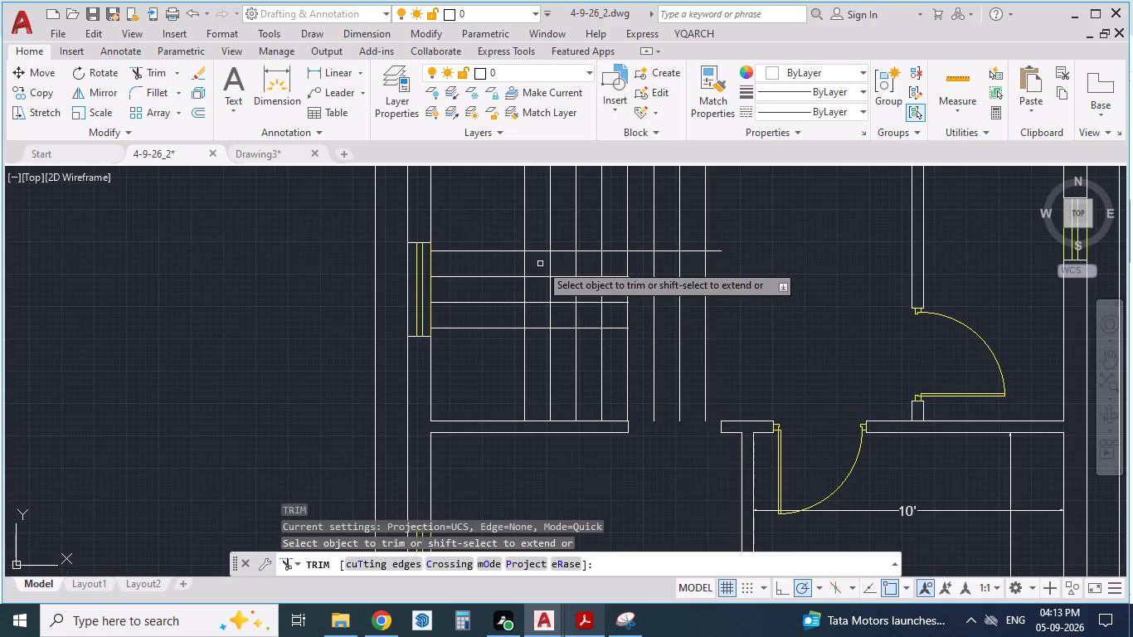
pyautogui.moveTo(540, 264); pyautogui.dragTo(669, 268)
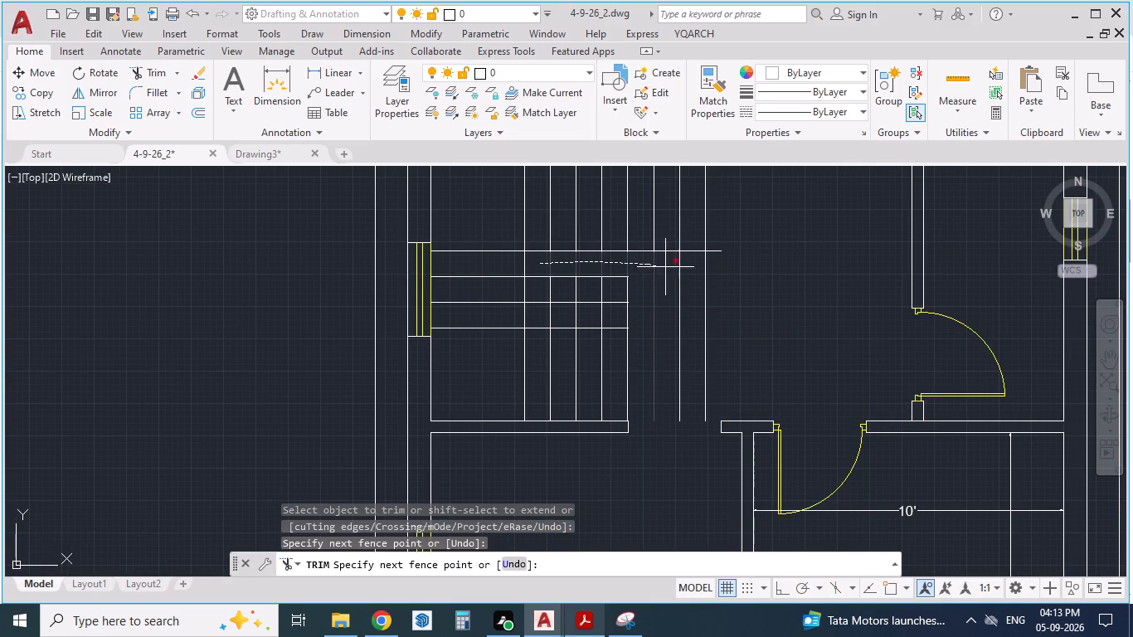
pyautogui.moveTo(669, 268); pyautogui.dragTo(725, 269)
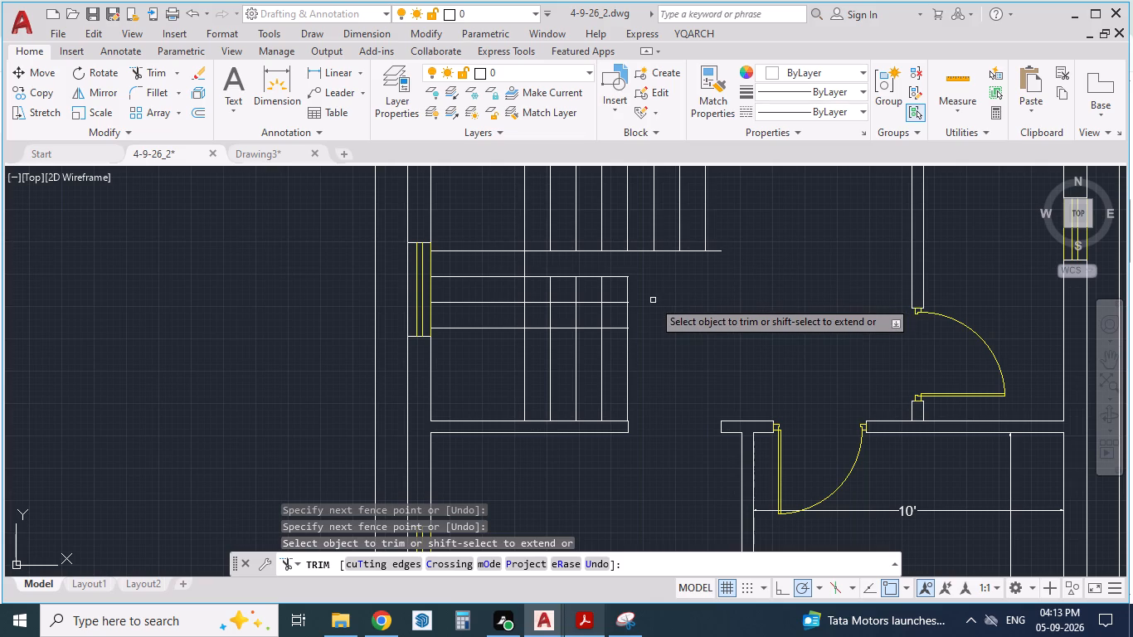
pyautogui.moveTo(544, 270); pyautogui.dragTo(634, 313)
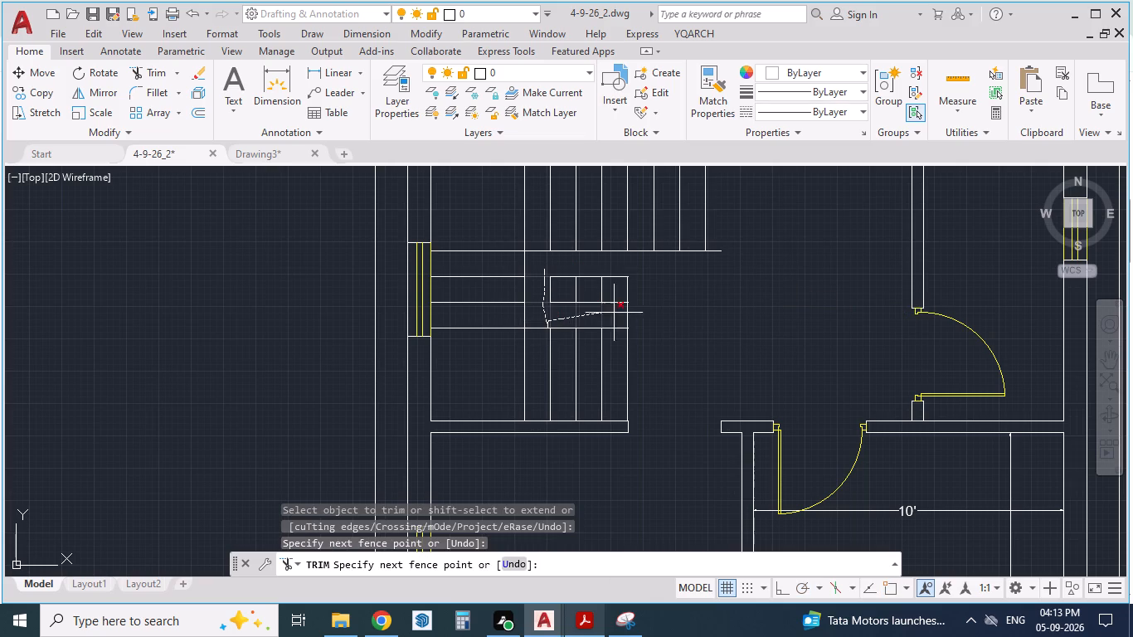
pyautogui.moveTo(634, 313); pyautogui.dragTo(654, 313)
pyautogui.moveTo(656, 289); pyautogui.dragTo(616, 289)
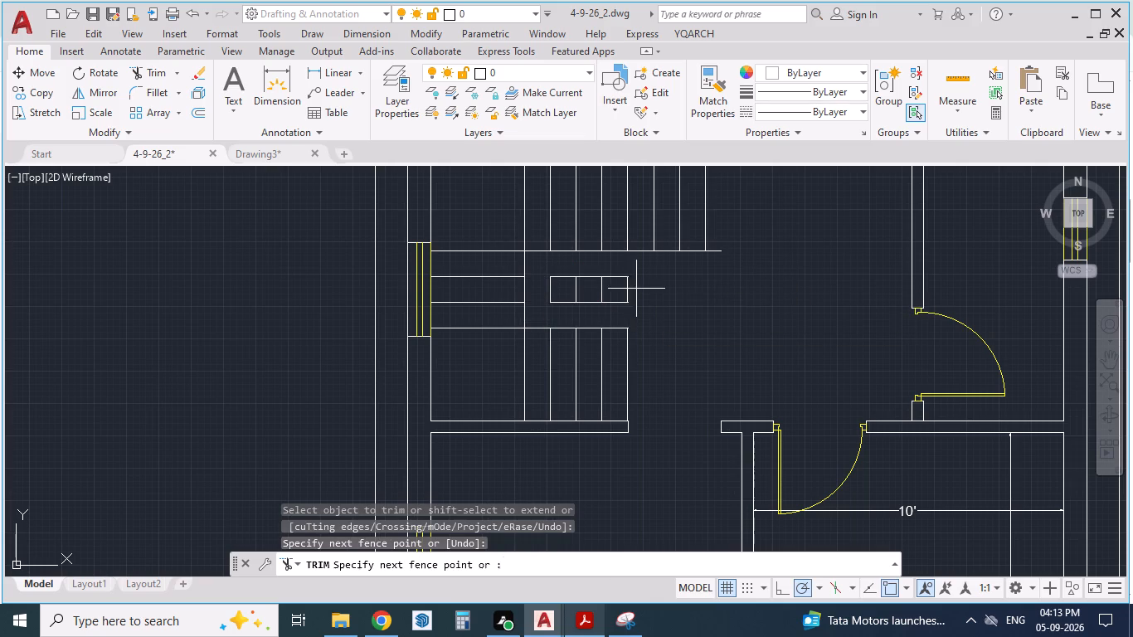
pyautogui.moveTo(616, 289); pyautogui.dragTo(547, 292)
pyautogui.moveTo(563, 270); pyautogui.dragTo(582, 309)
pyautogui.scroll(-1, 642, 338)
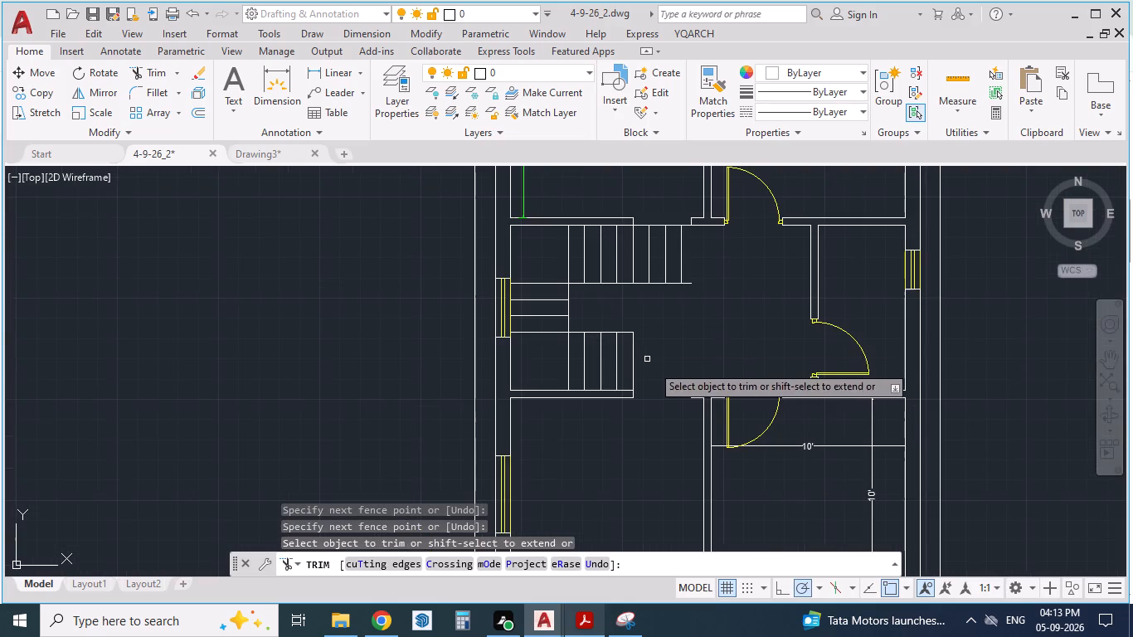
pyautogui.scroll(2, 650, 388)
pyautogui.press('Escape')
pyautogui.press('Escape')
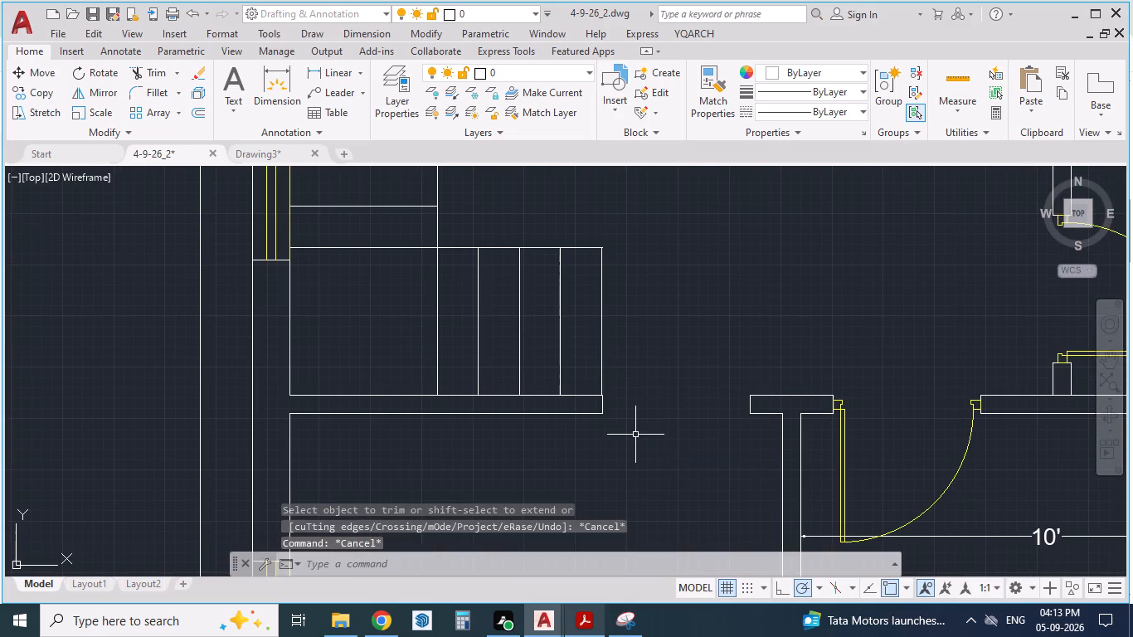
# Compare with the reference PDF, and trim away the drawing-room-side flight's outermost tread line and the flight edge overhanging beyond it.
pyautogui.scroll(-2, 608, 443)
pyautogui.hotkey('alt', 'Tab')
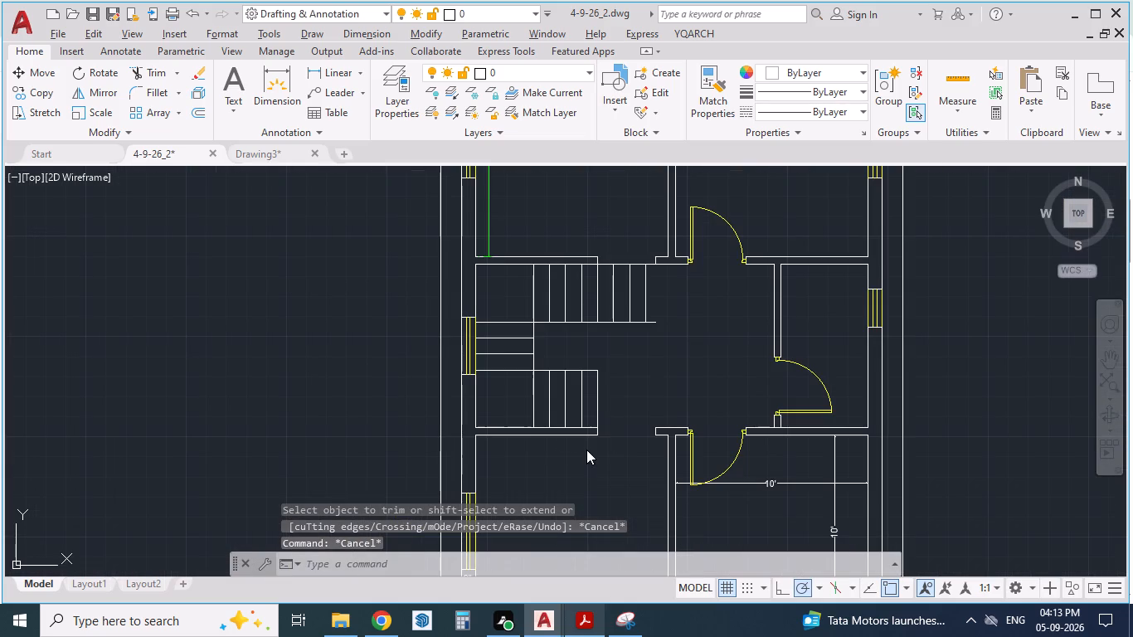
pyautogui.hotkey('alt', 'Tab')
pyautogui.hotkey('alt', 'Tab')
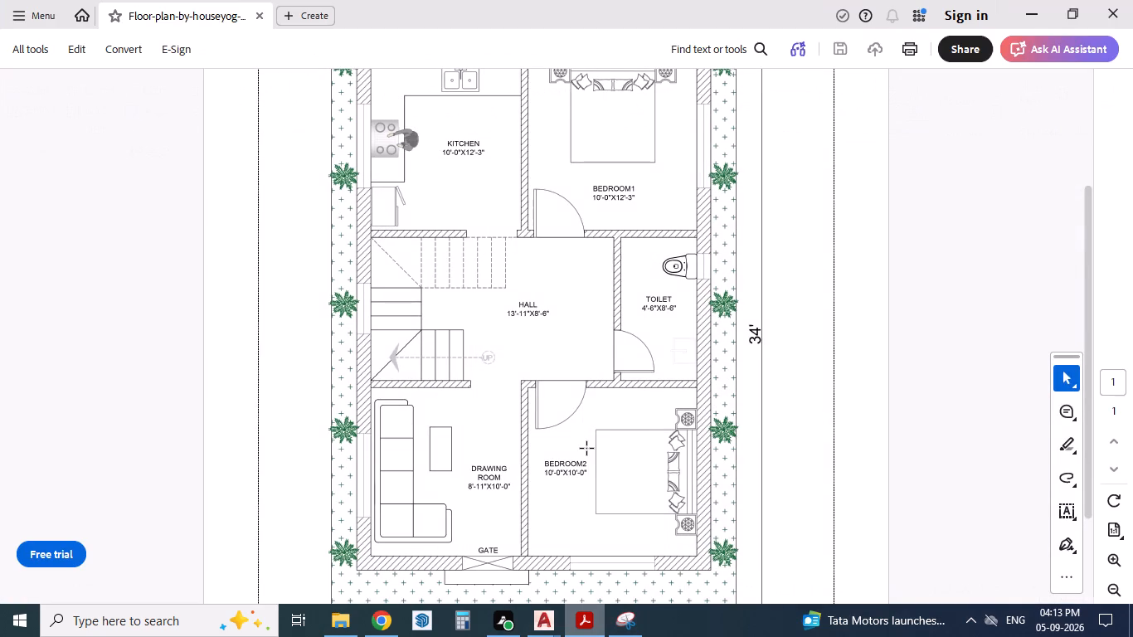
pyautogui.hotkey('alt', 'Tab')
pyautogui.scroll(2, 587, 449)
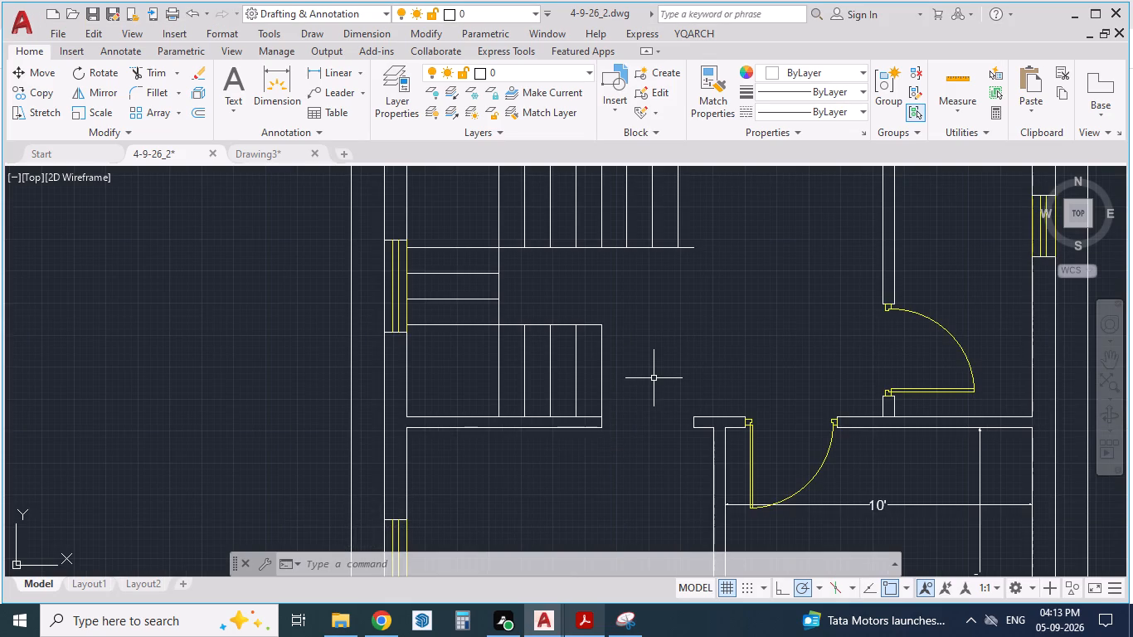
pyautogui.write('TR')
pyautogui.press('Return')
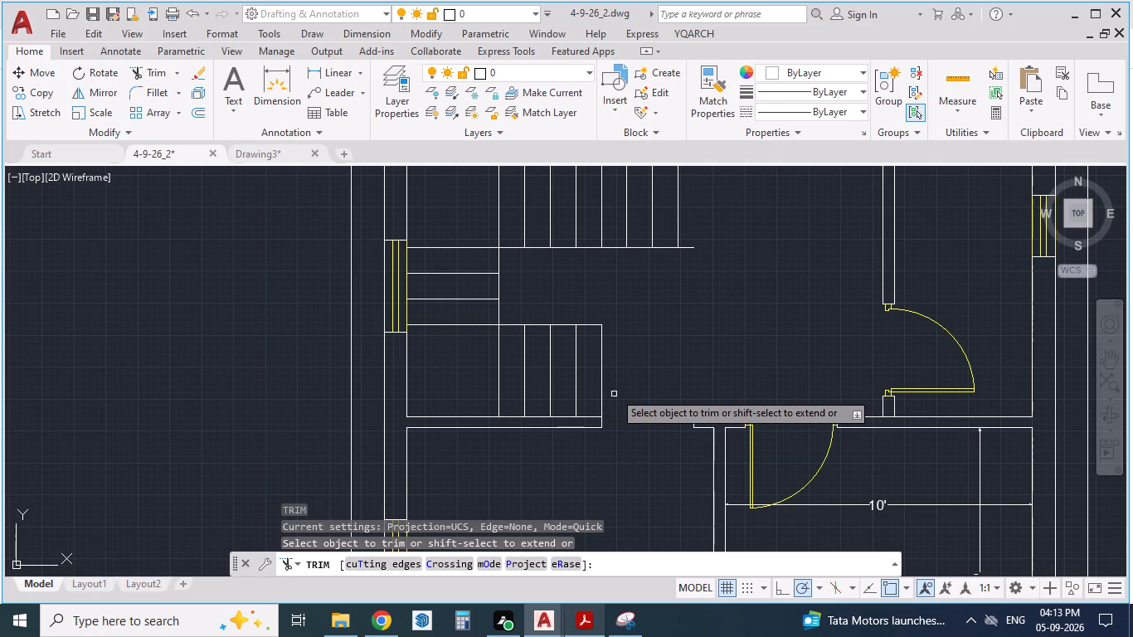
pyautogui.click(601, 379)
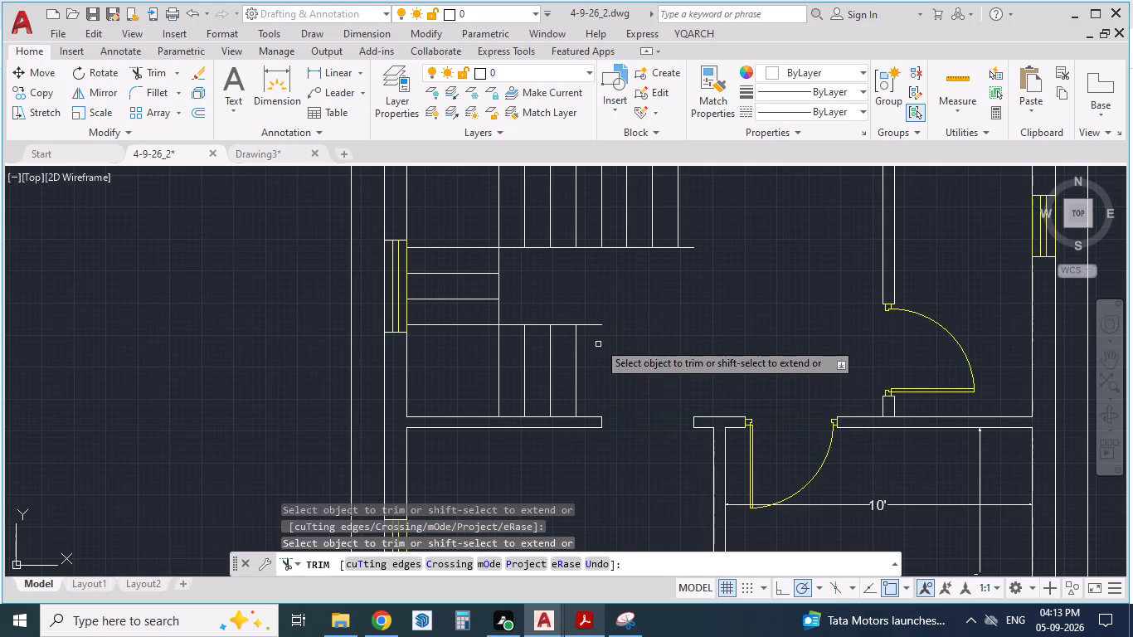
pyautogui.click(596, 325)
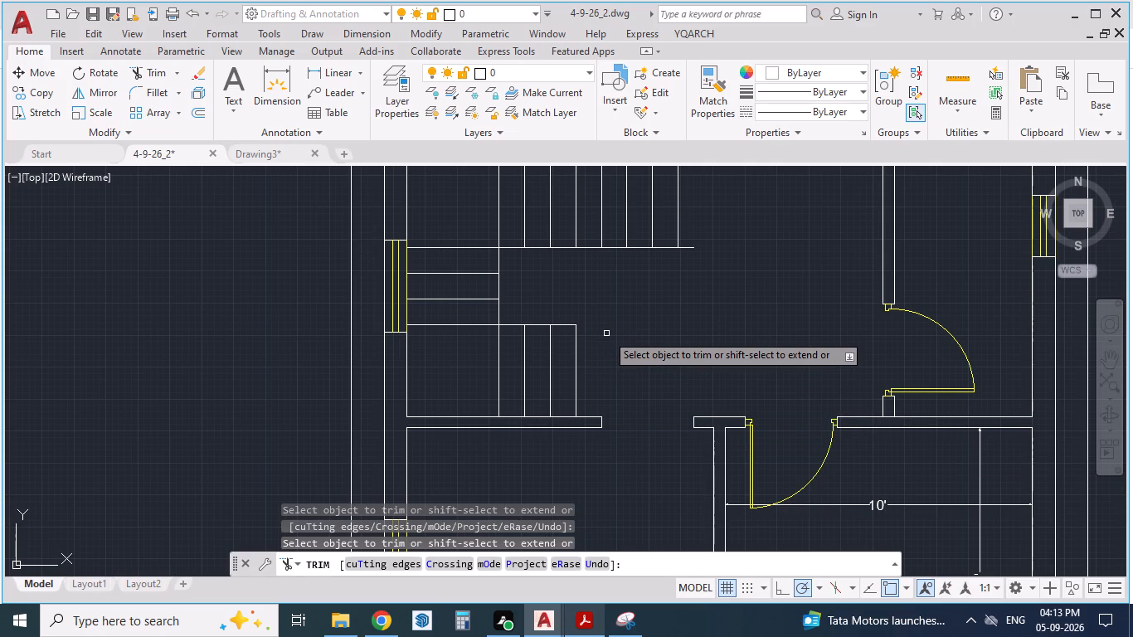
pyautogui.press('Escape')
pyautogui.press('Escape')
# Extend the drawing-room-side flight's outermost tread line toward the drawing room, across the hall wall.
pyautogui.write('EX')
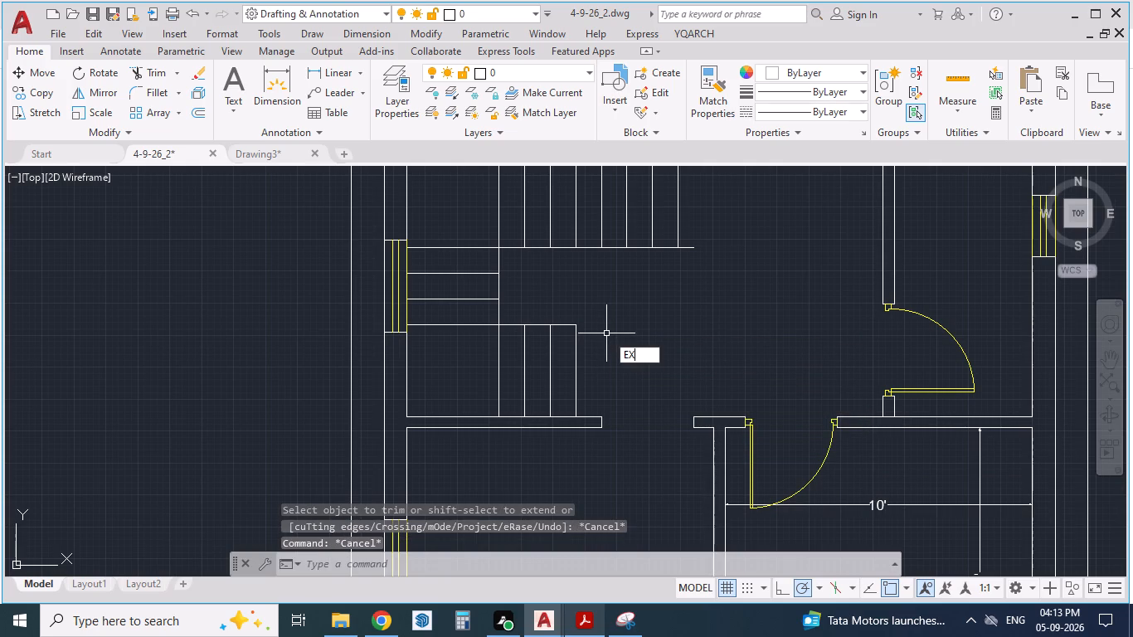
pyautogui.press('Return')
pyautogui.click(574, 379)
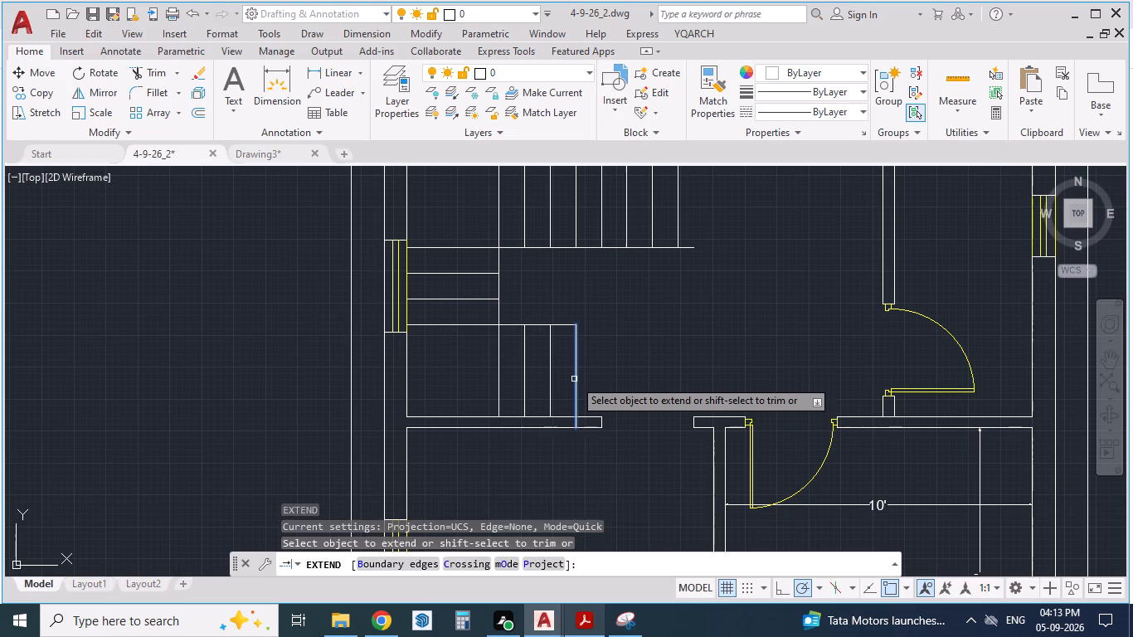
pyautogui.scroll(-2, 621, 372)
pyautogui.scroll(2, 683, 313)
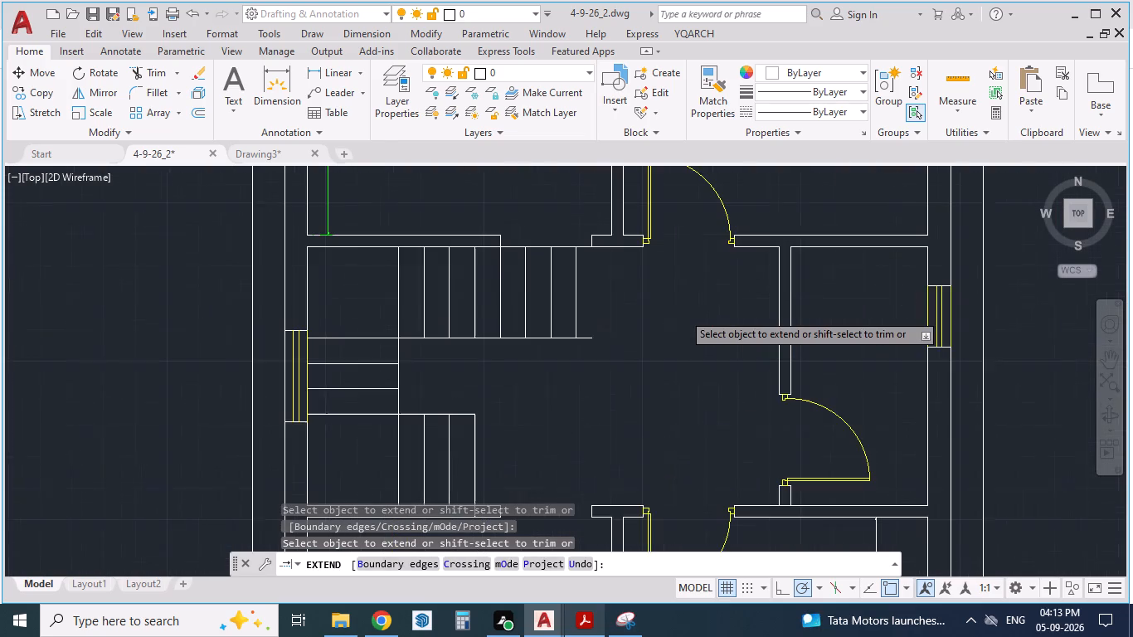
pyautogui.press('Escape')
# Trim the kitchen-side flight's edge line overhanging beyond its outermost tread, and save the drawing.
pyautogui.write('TR')
pyautogui.press('Return')
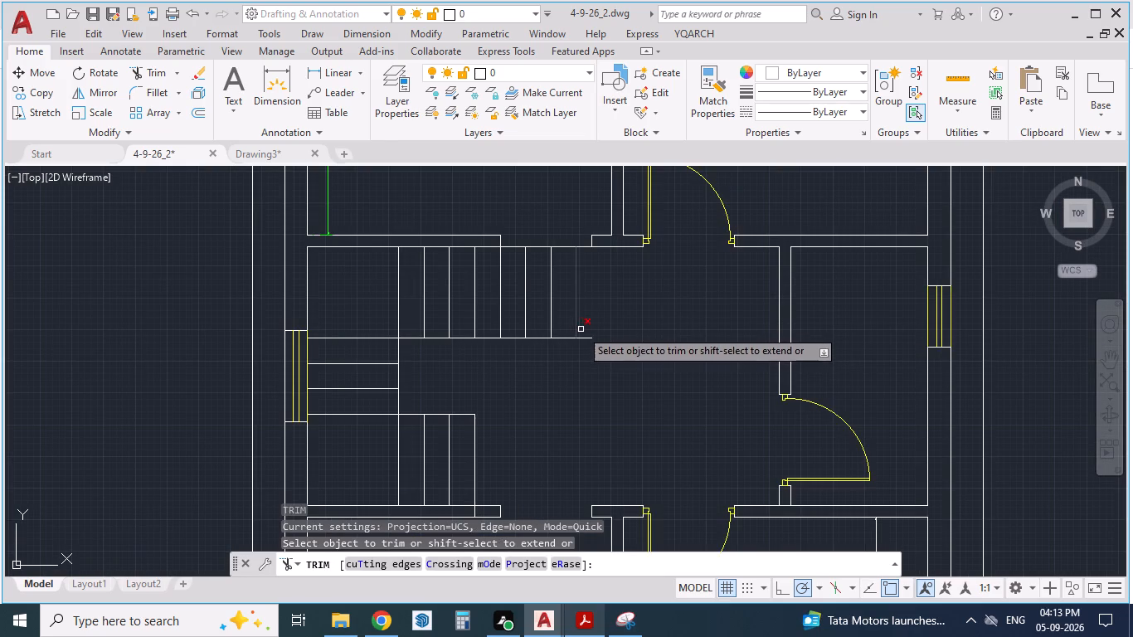
pyautogui.click(585, 342)
pyautogui.click(588, 338)
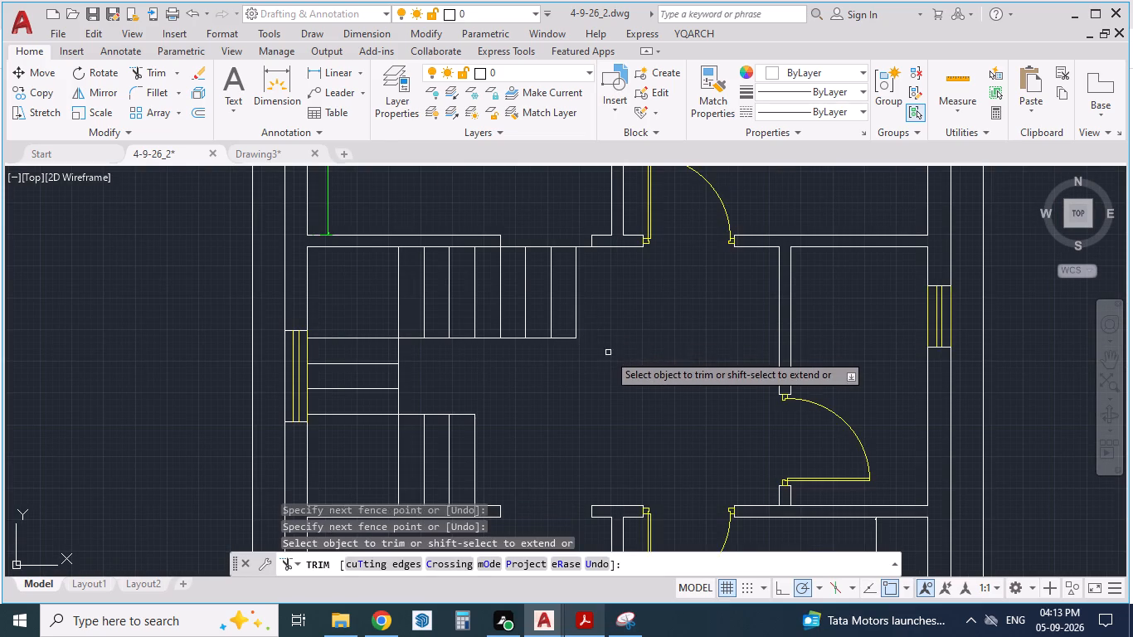
pyautogui.scroll(-1, 608, 354)
pyautogui.hotkey('ctrl', 's')
# Check the reference staircase, and draw a diagonal line across the kitchen-side landing from the inner stair corner to the hall's wall corner.
pyautogui.hotkey('alt', 'Tab')
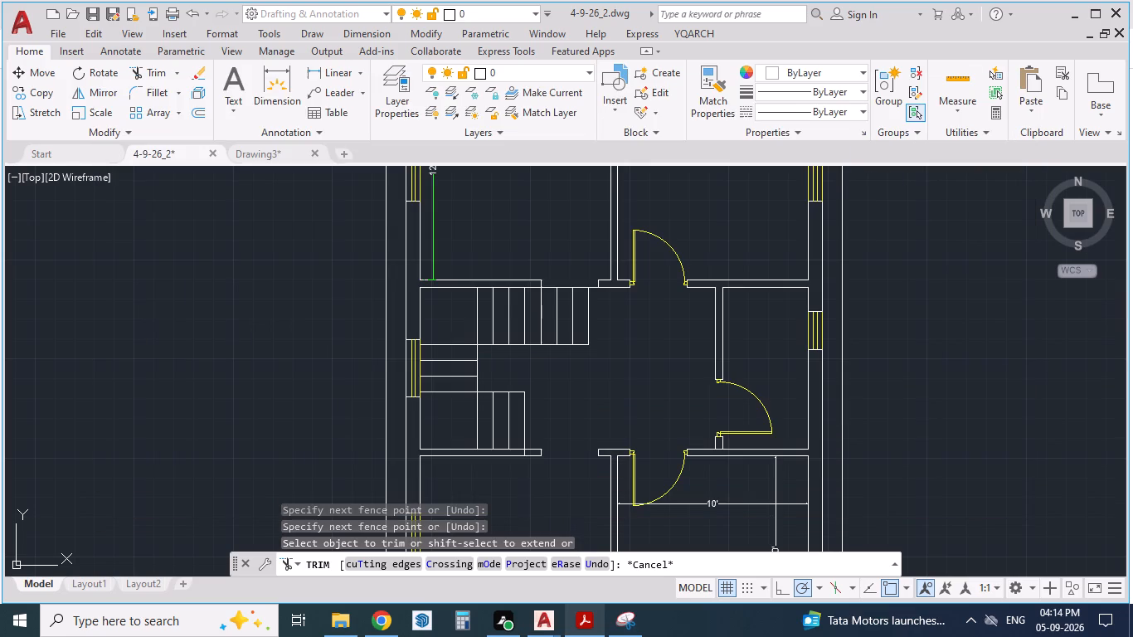
pyautogui.hotkey('alt', 'Tab')
pyautogui.hotkey('alt', 'Tab')
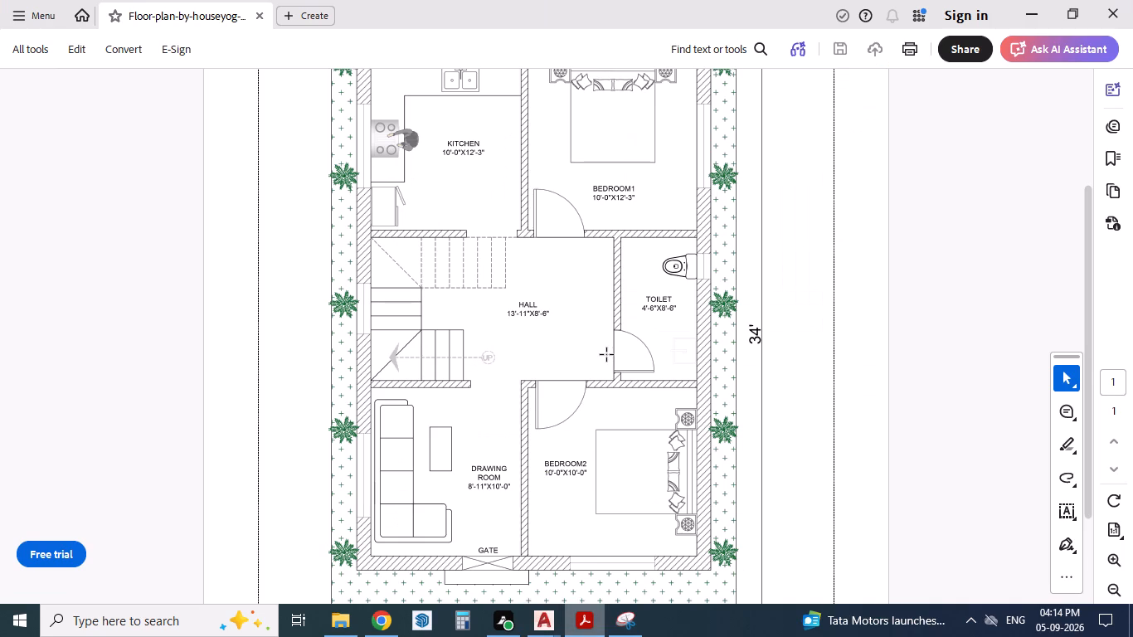
pyautogui.hotkey('alt', 'Tab')
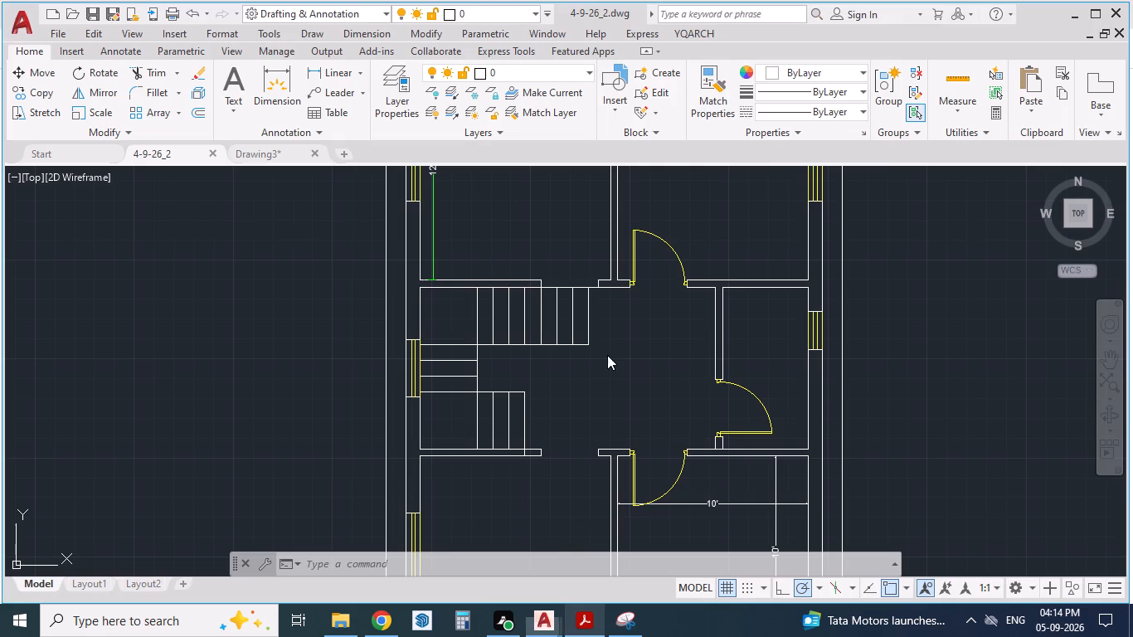
pyautogui.scroll(1, 606, 353)
pyautogui.press('Escape')
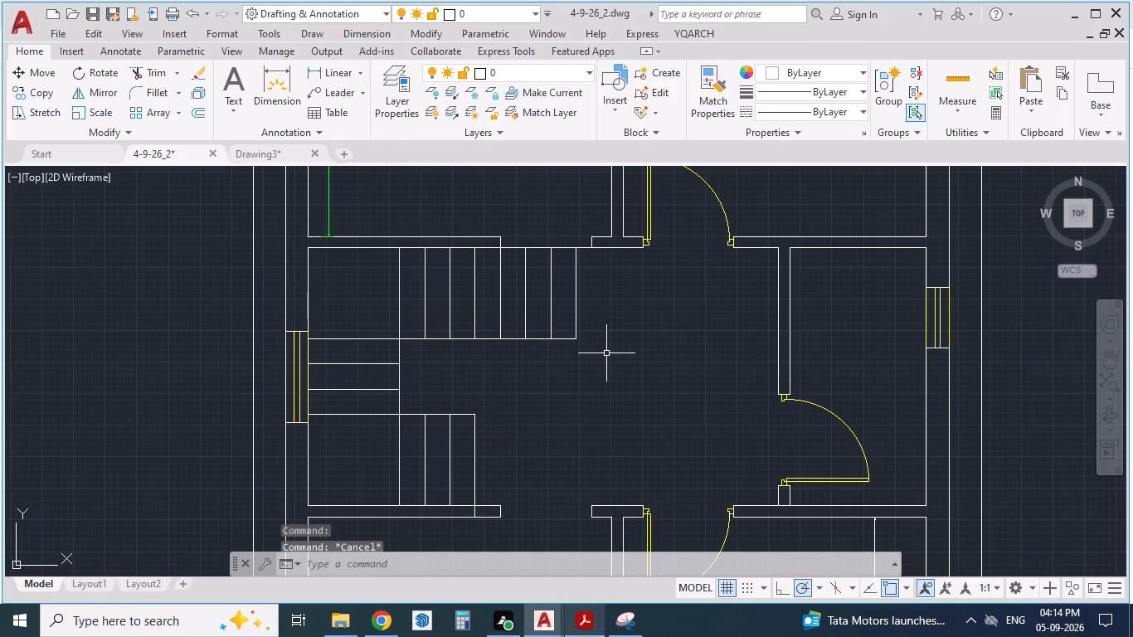
pyautogui.press('Escape')
pyautogui.press('l')
pyautogui.press('Return')
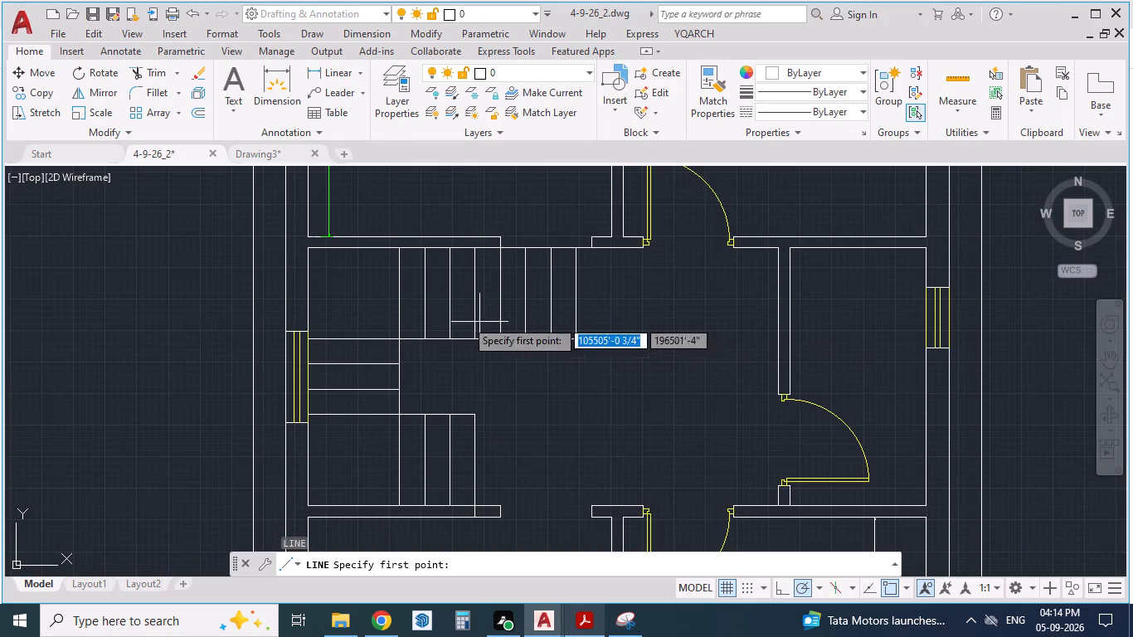
pyautogui.click(399, 338)
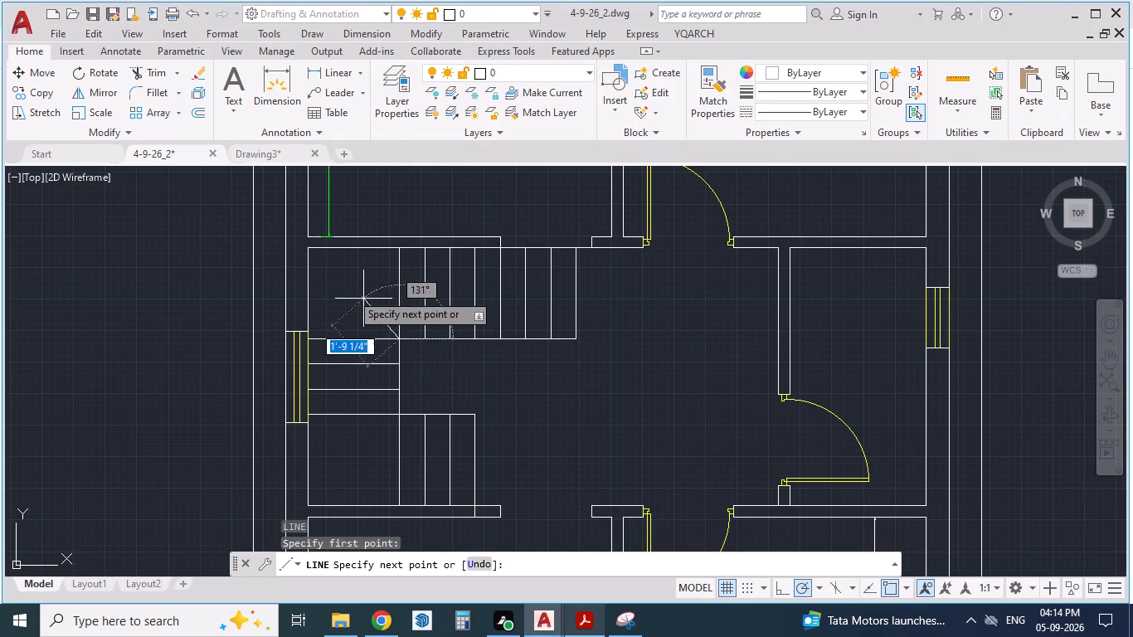
pyautogui.click(310, 250)
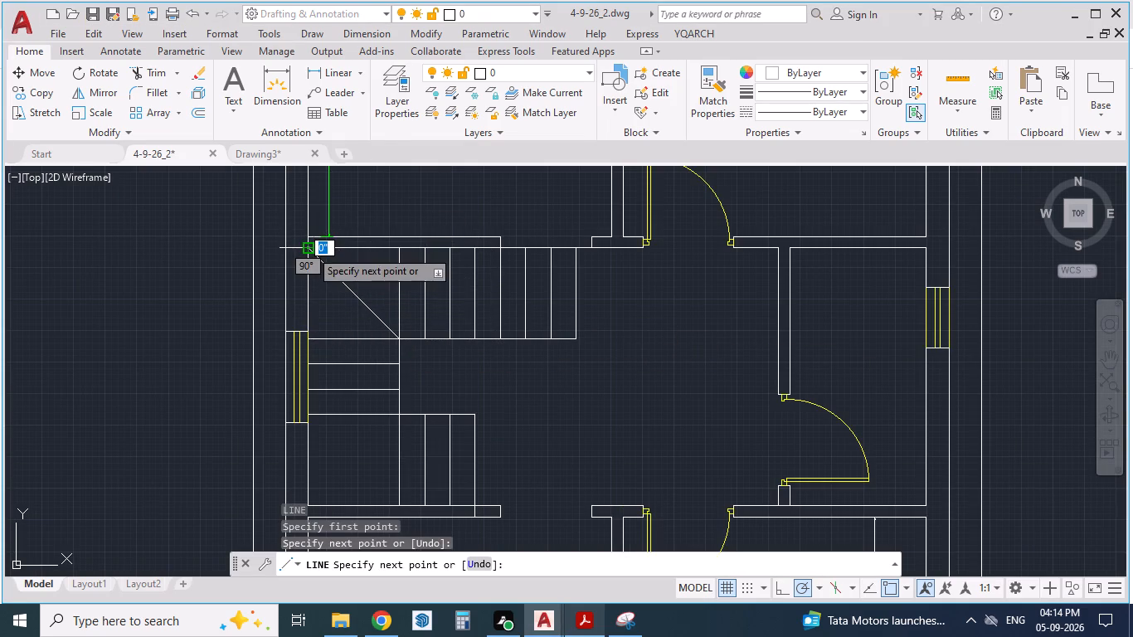
pyautogui.press('Return')
# Check the reference PDF again, and draw a diagonal across the drawing-room-side landing from the inner stair corner to the wall corner.
pyautogui.hotkey('alt', 'Tab')
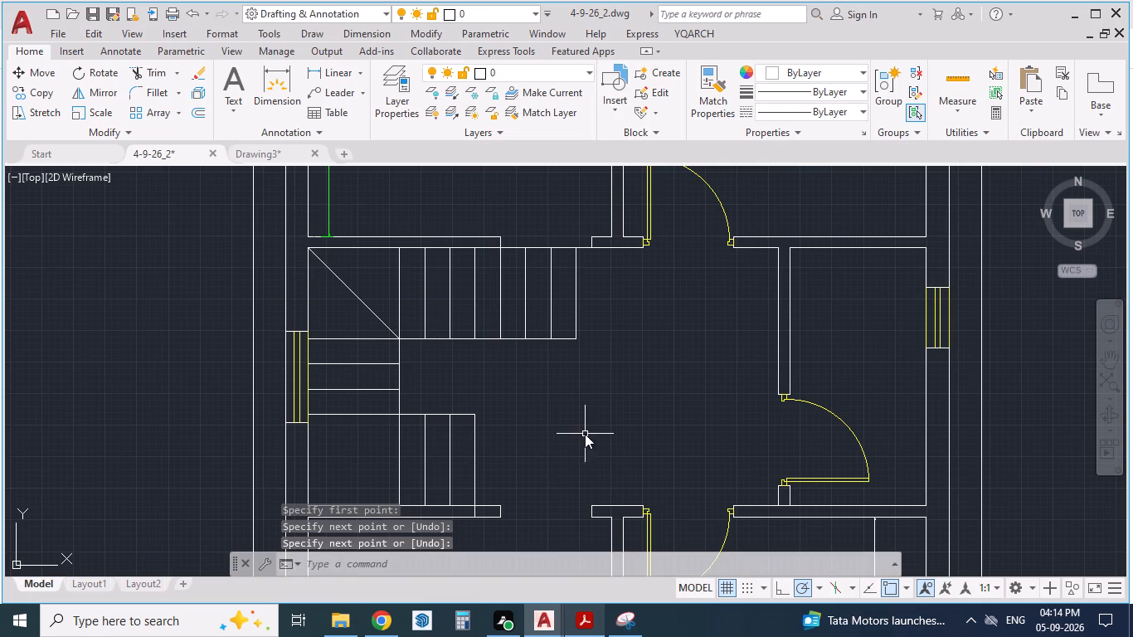
pyautogui.hotkey('alt', 'Tab')
pyautogui.hotkey('alt', 'Tab')
pyautogui.scroll(-1, 584, 423)
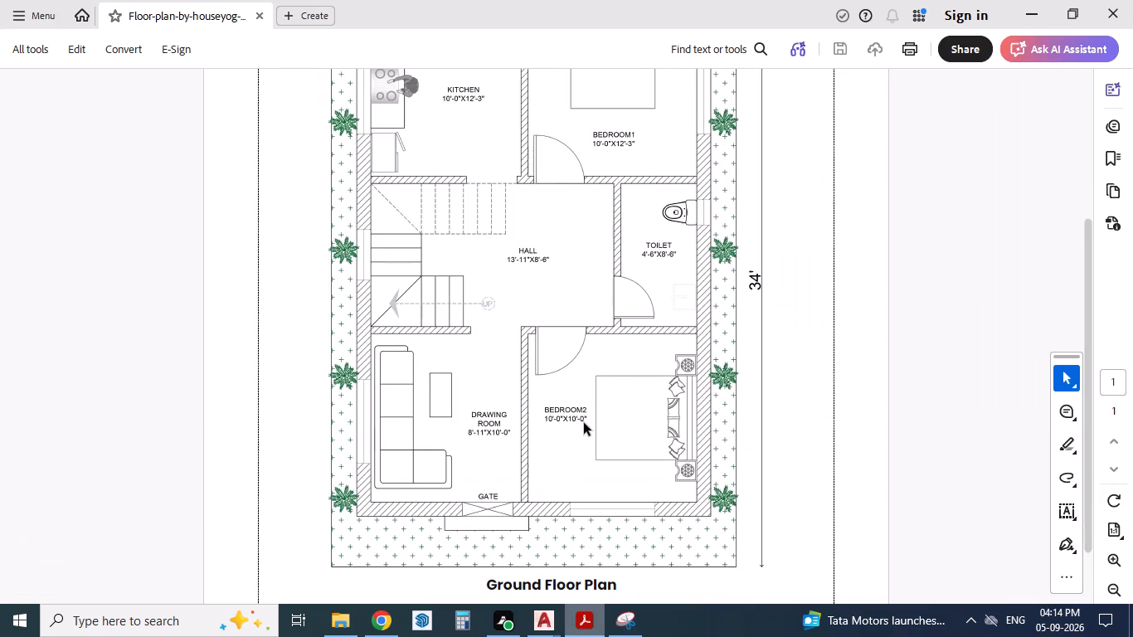
pyautogui.hotkey('alt', 'Tab')
pyautogui.scroll(1, 397, 474)
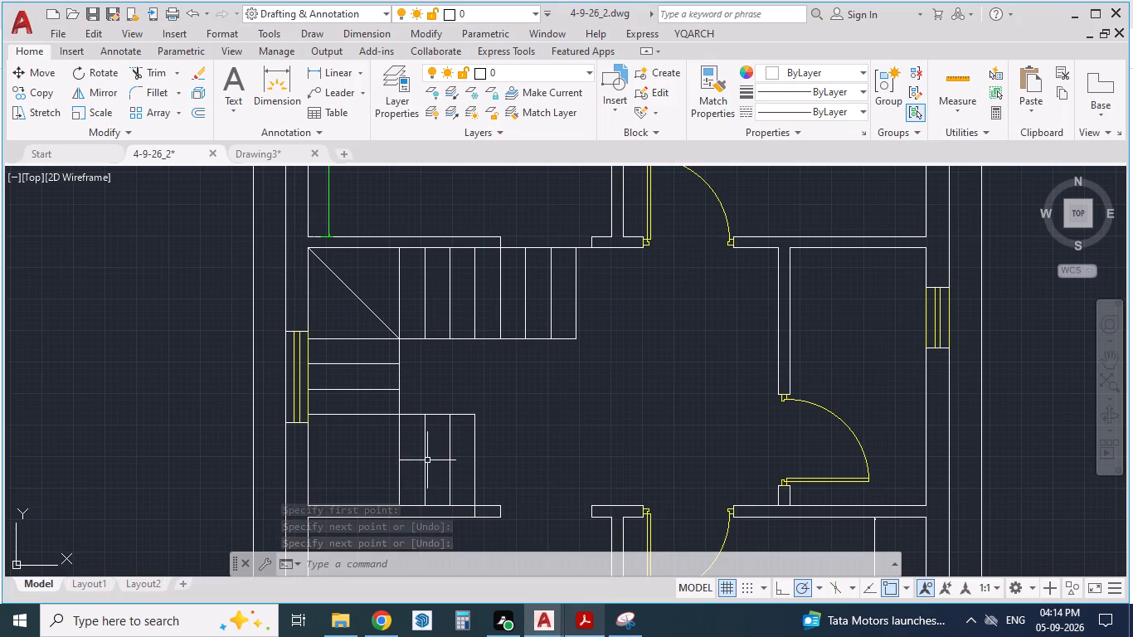
pyautogui.scroll(-2, 452, 419)
pyautogui.scroll(1, 410, 448)
pyautogui.press('l')
pyautogui.press('Return')
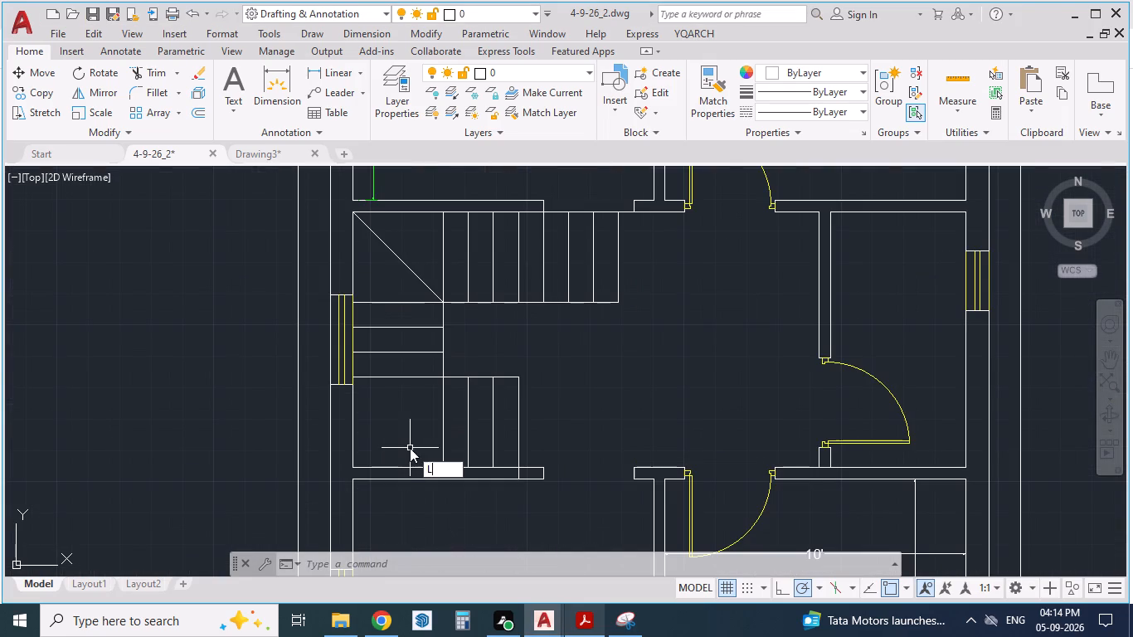
pyautogui.click(445, 380)
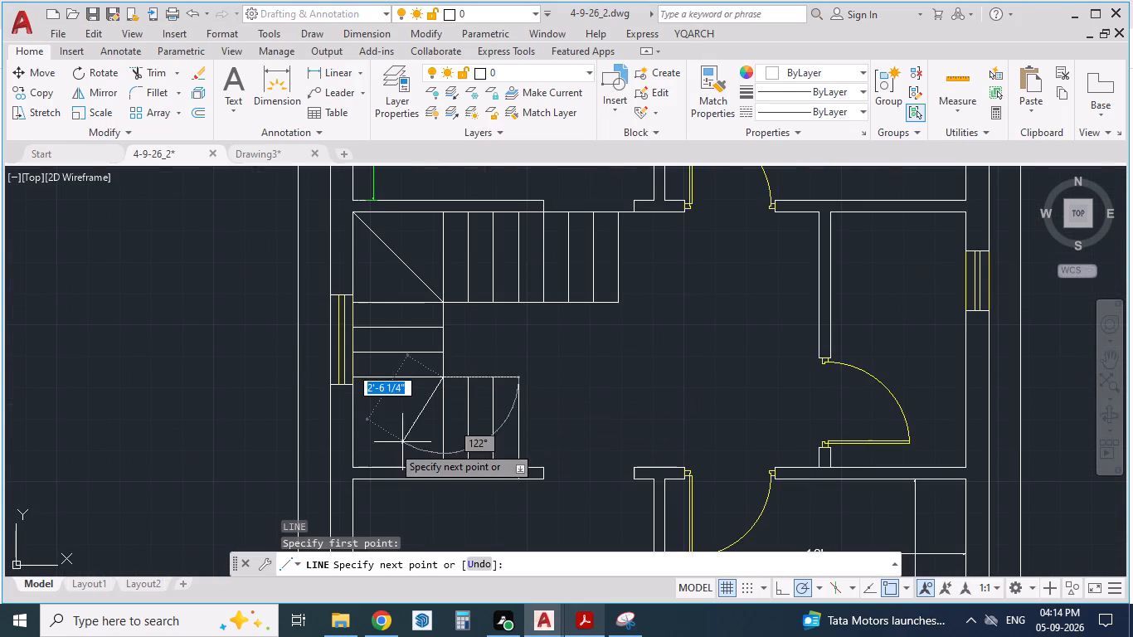
pyautogui.click(354, 467)
pyautogui.press('Return')
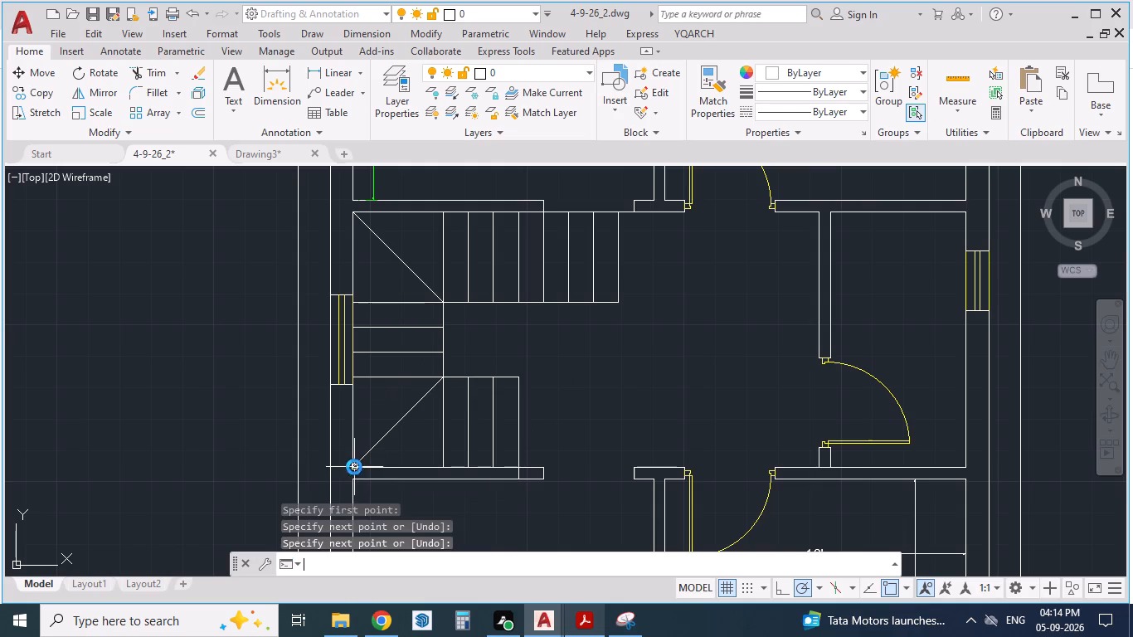
pyautogui.scroll(-2, 358, 483)
# Compare with the reference, and set the kitchen-side flight's treads, edge line and landing diagonal, excluding the shared stairwell edge, to linetype 20230926_Unit Plans$0$HDR.
pyautogui.hotkey('alt', 'Tab')
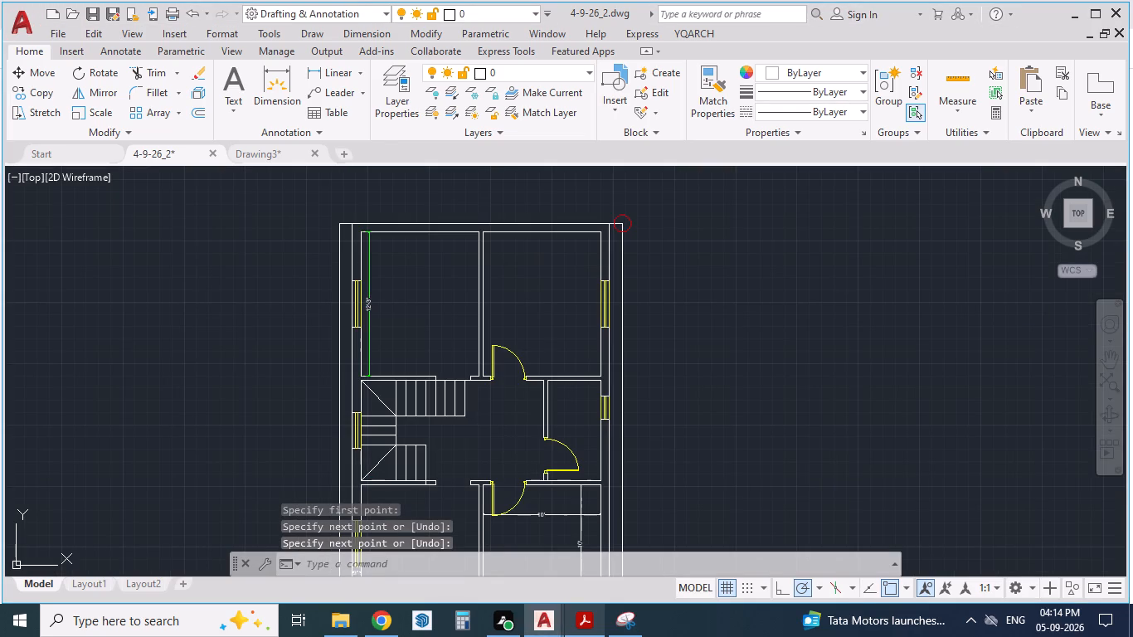
pyautogui.hotkey('alt', 'Tab')
pyautogui.hotkey('alt', 'Tab')
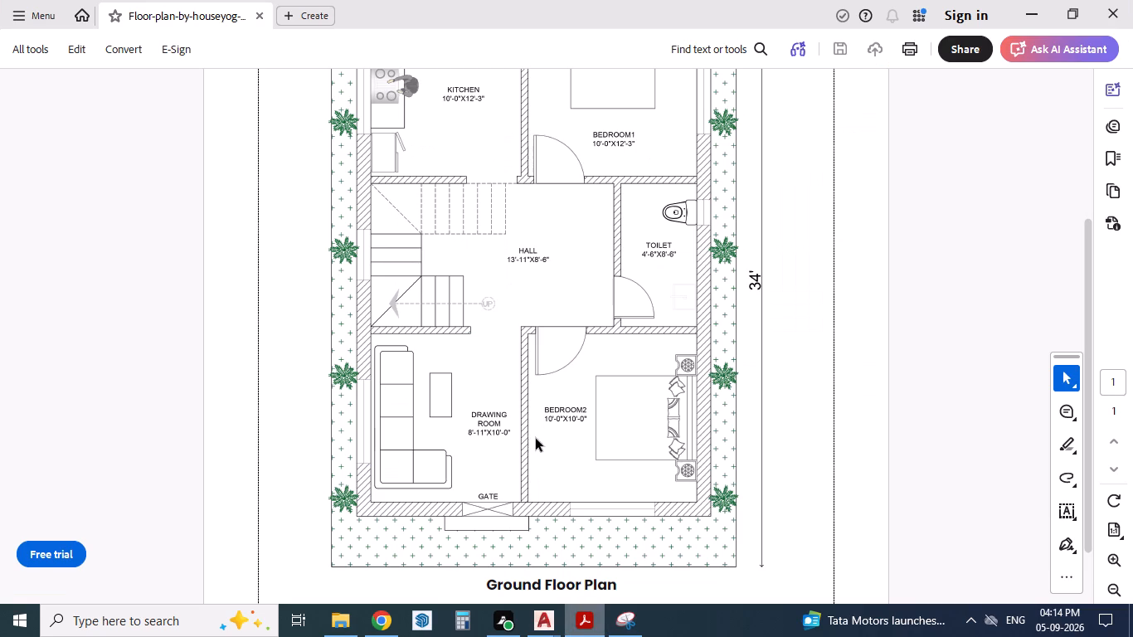
pyautogui.hotkey('alt', 'Tab')
pyautogui.scroll(1, 401, 439)
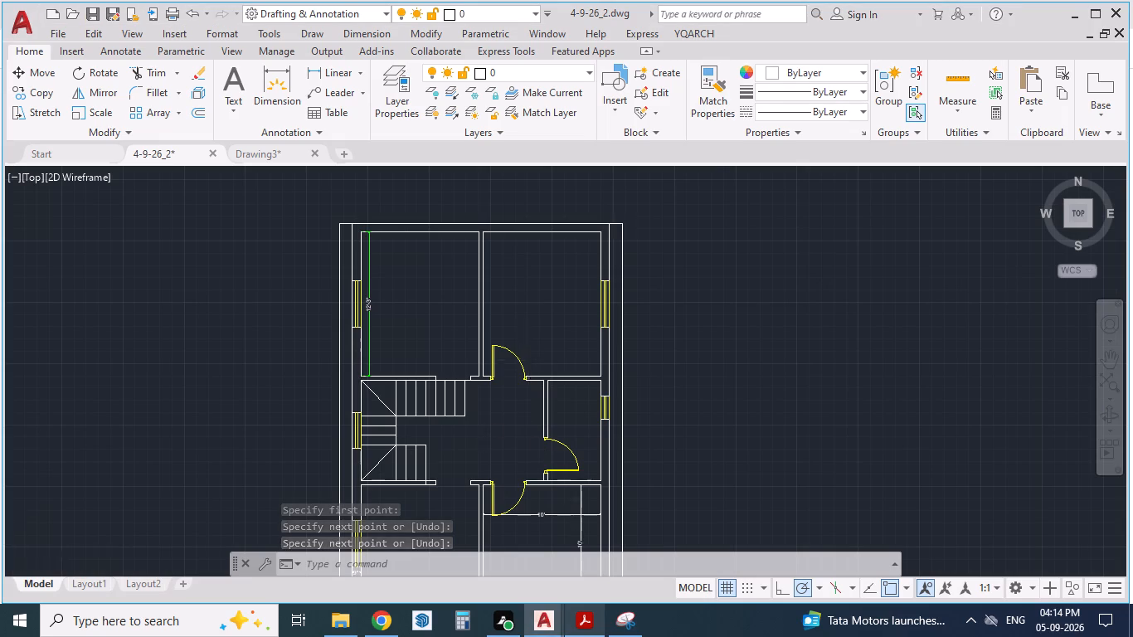
pyautogui.scroll(2, 399, 440)
pyautogui.moveTo(701, 260); pyautogui.dragTo(309, 280)
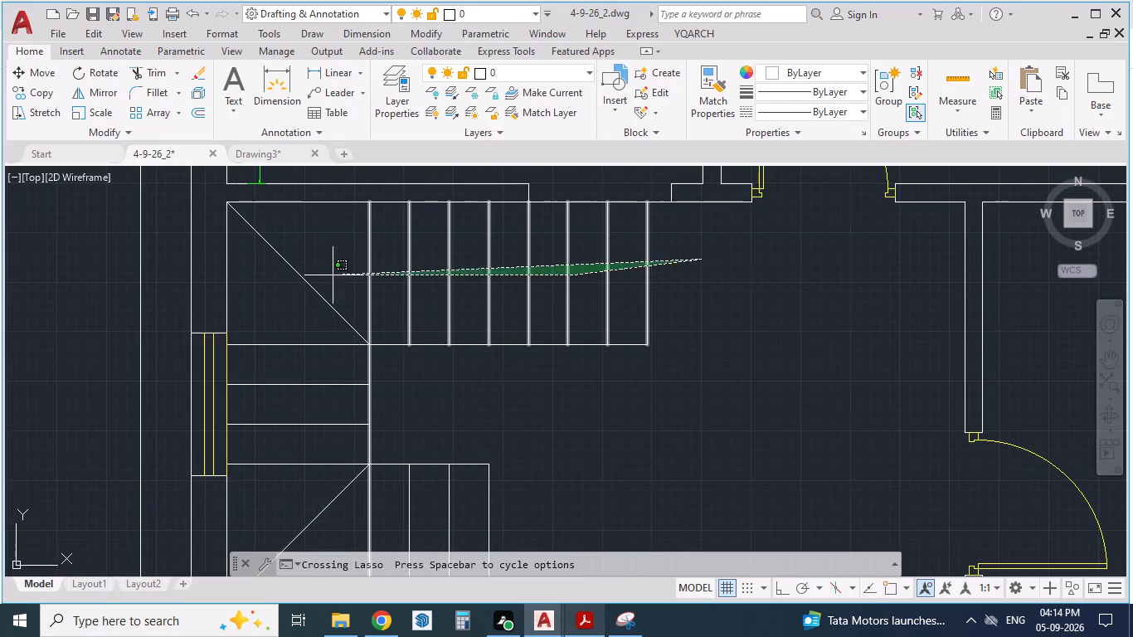
pyautogui.moveTo(309, 280); pyautogui.dragTo(271, 294)
pyautogui.scroll(1, 396, 416)
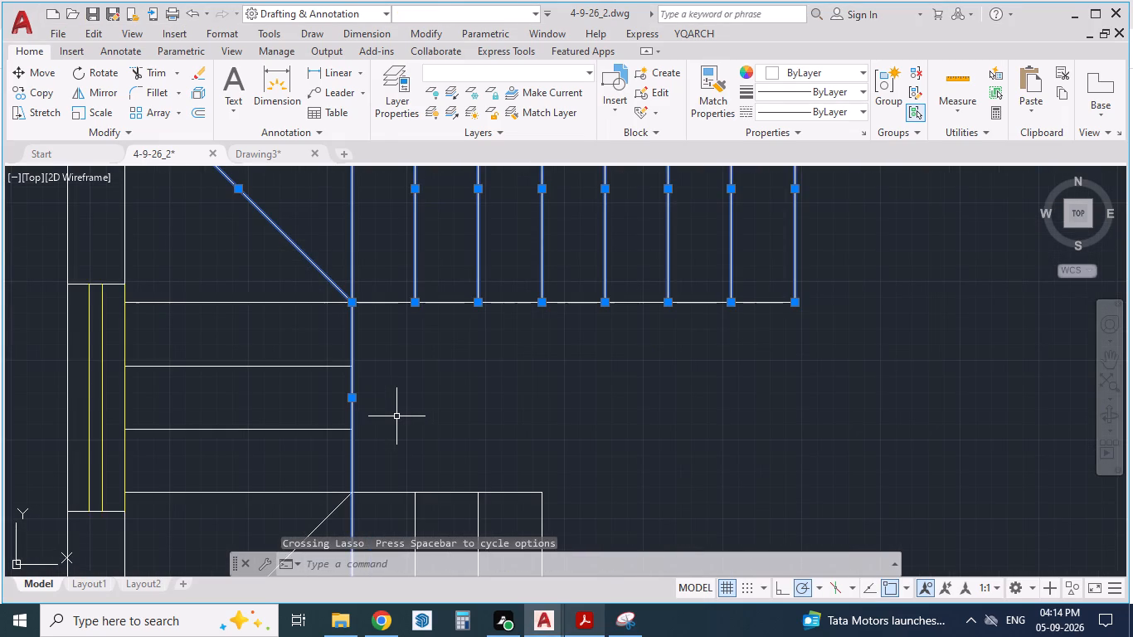
pyautogui.keyDown('shift'); pyautogui.click(396, 416); pyautogui.keyUp('shift')
pyautogui.keyDown('shift'); pyautogui.click(339, 409); pyautogui.keyUp('shift')
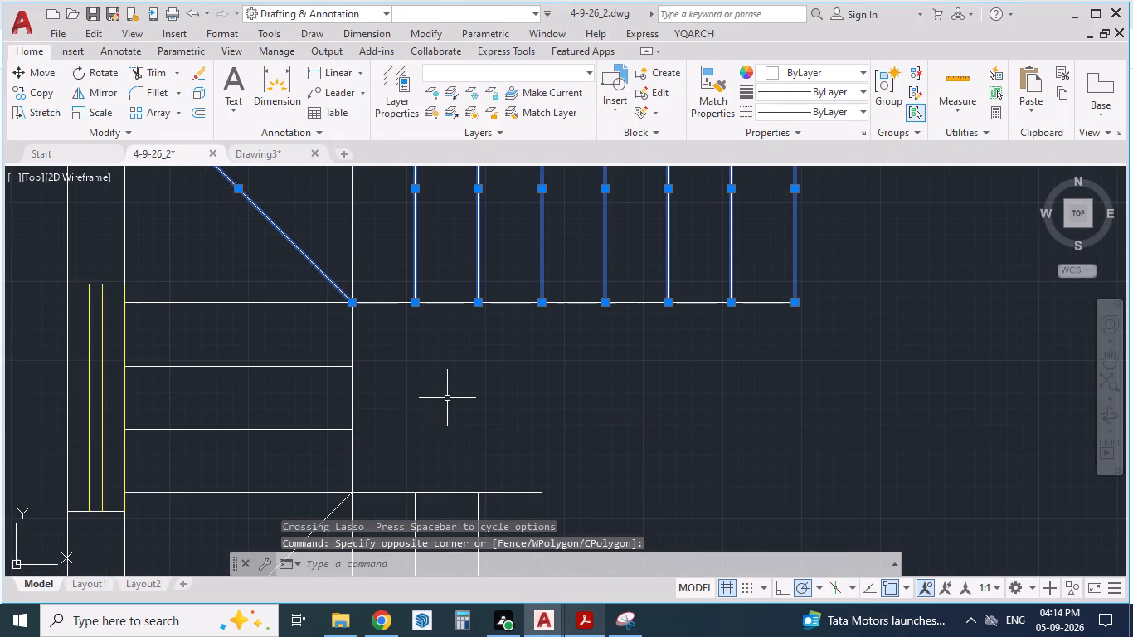
pyautogui.scroll(-1, 447, 398)
pyautogui.keyDown('shift'); pyautogui.scroll(1, 449, 389); pyautogui.keyUp('shift')
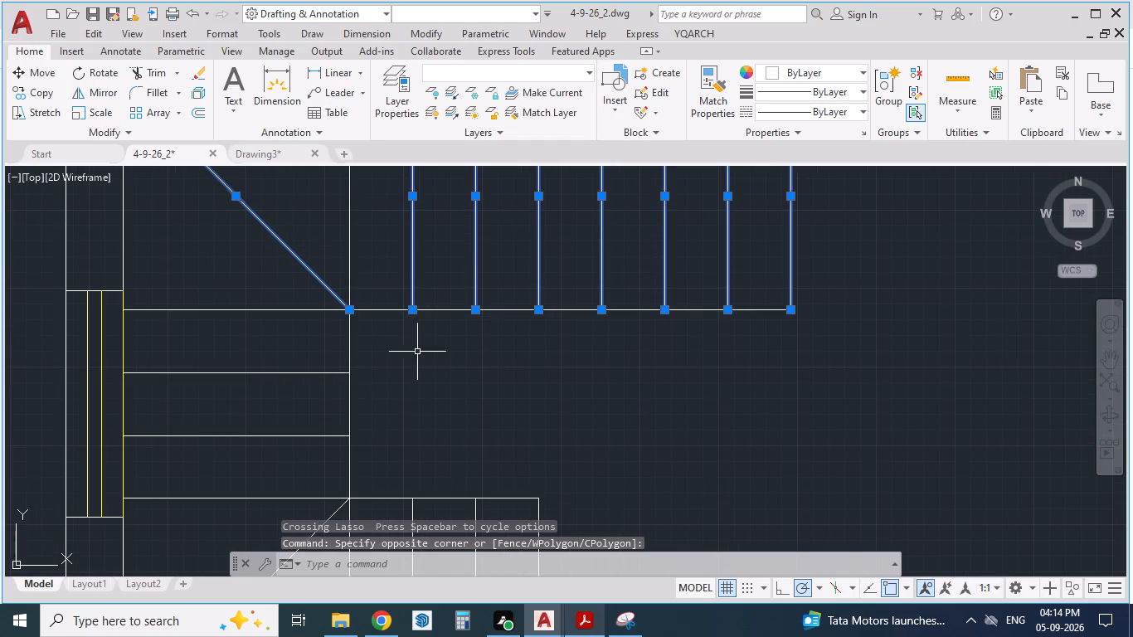
pyautogui.keyDown('shift'); pyautogui.click(380, 290); pyautogui.keyUp('shift')
pyautogui.keyDown('shift'); pyautogui.click(375, 334); pyautogui.keyUp('shift')
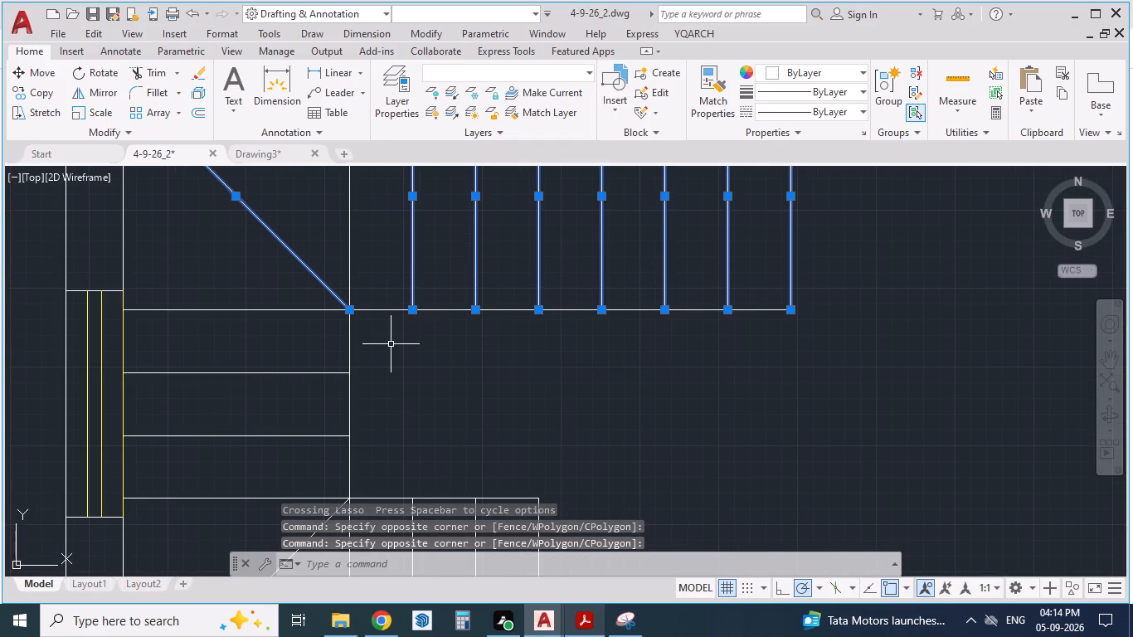
pyautogui.click(391, 344)
pyautogui.click(377, 300)
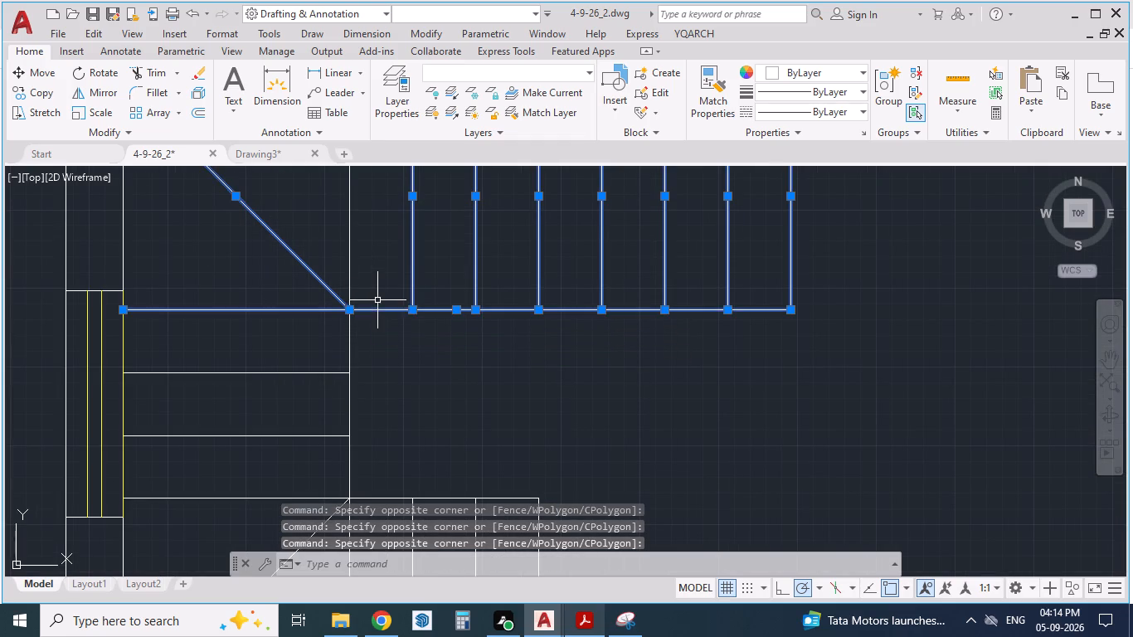
pyautogui.scroll(-1, 407, 394)
pyautogui.click(380, 276)
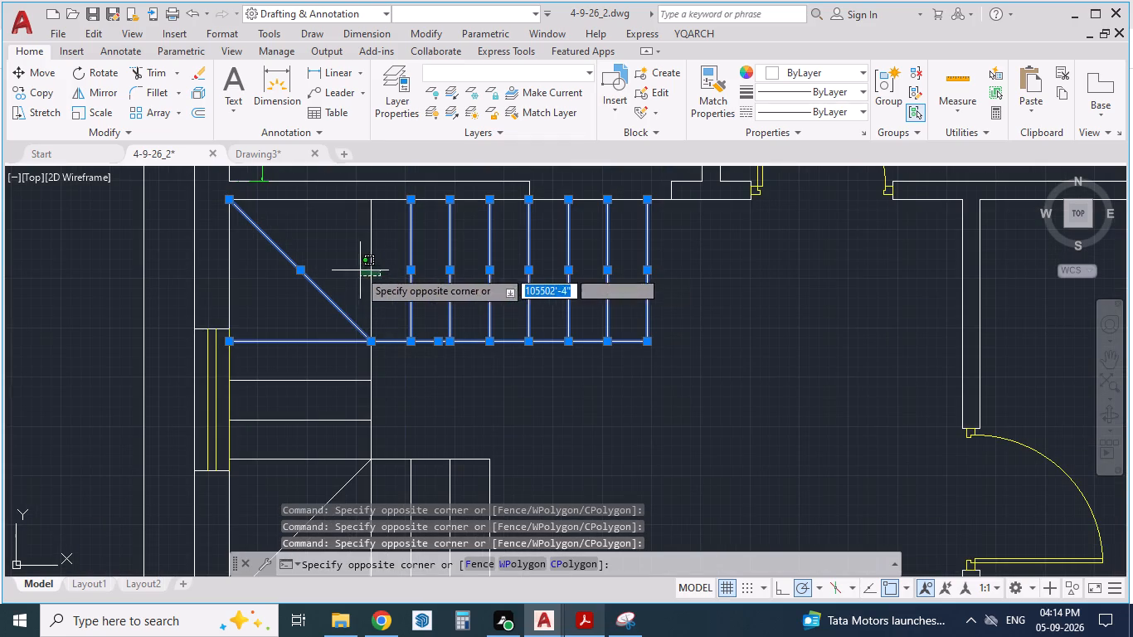
pyautogui.click(353, 267)
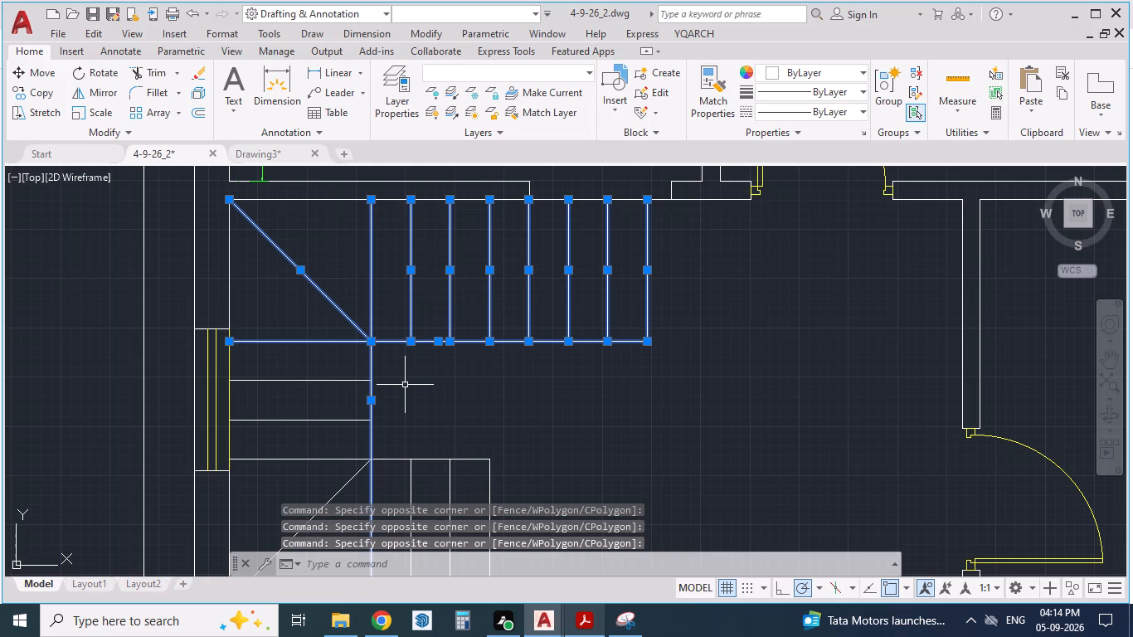
pyautogui.keyDown('shift'); pyautogui.click(406, 386); pyautogui.keyUp('shift')
pyautogui.keyDown('shift'); pyautogui.click(366, 360); pyautogui.keyUp('shift')
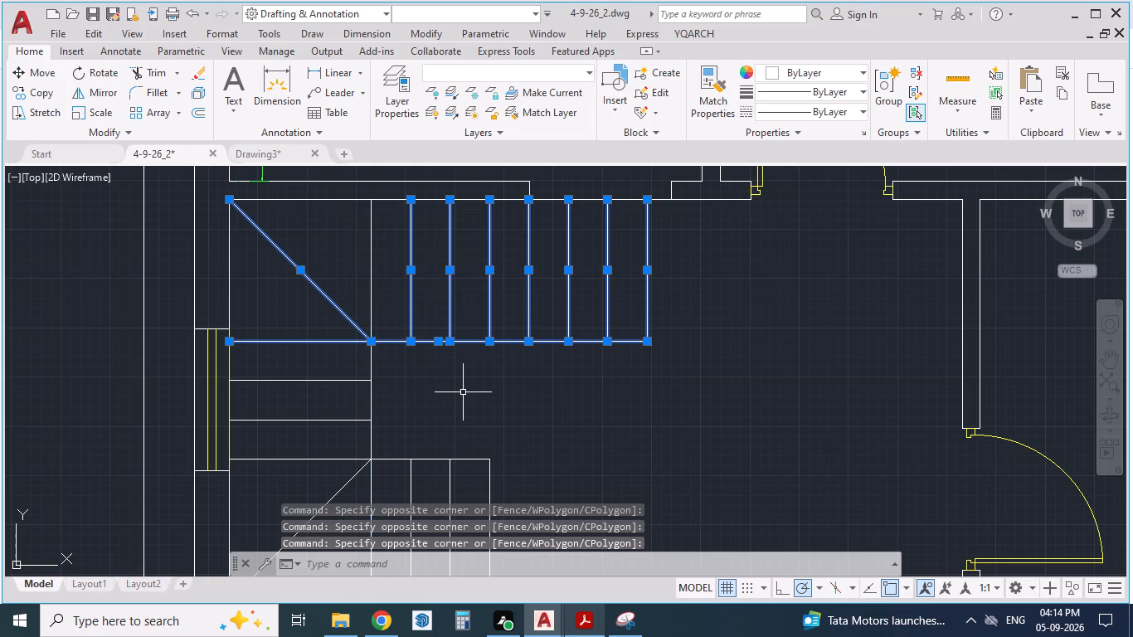
pyautogui.hotkey('alt', 'Tab')
pyautogui.hotkey('alt', 'Tab')
pyautogui.hotkey('alt', 'Tab')
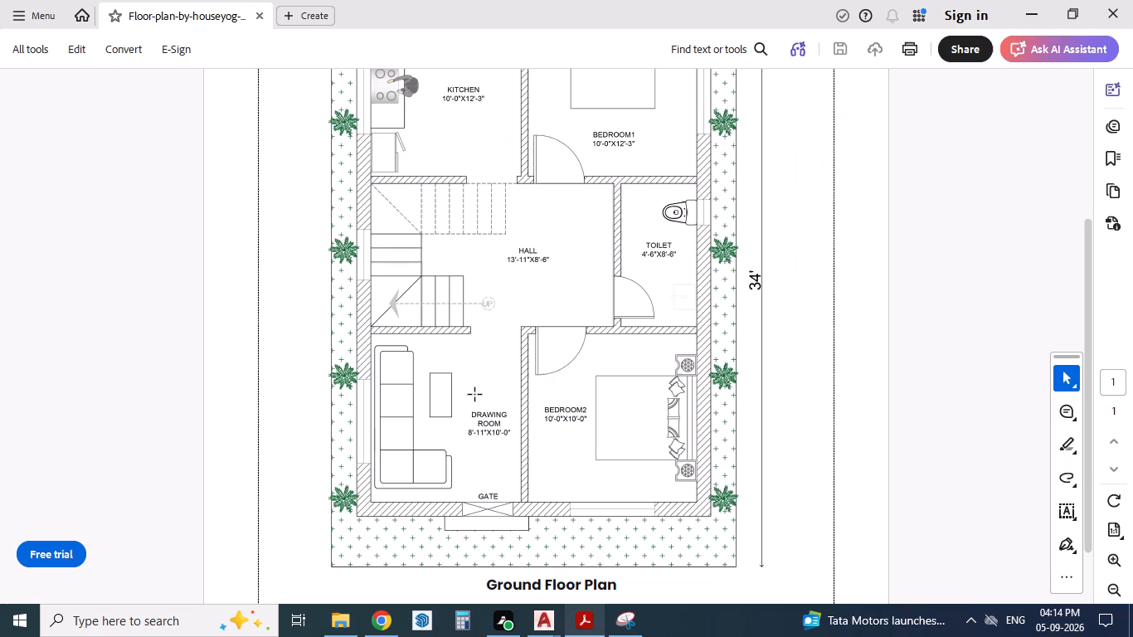
pyautogui.hotkey('alt', 'Tab')
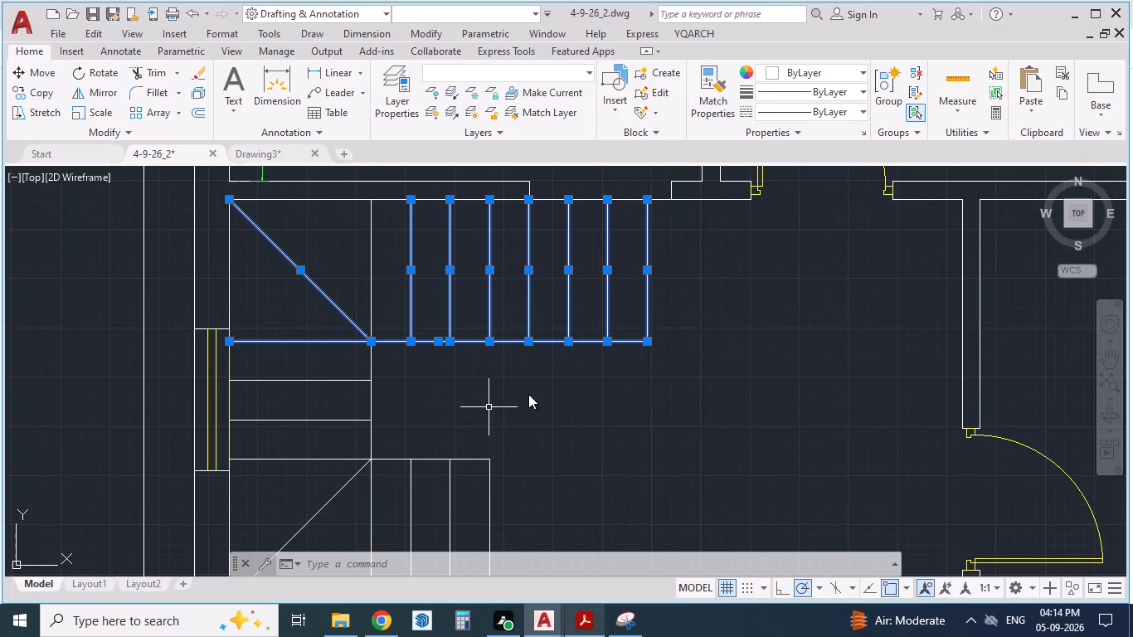
pyautogui.scroll(-2, 686, 190)
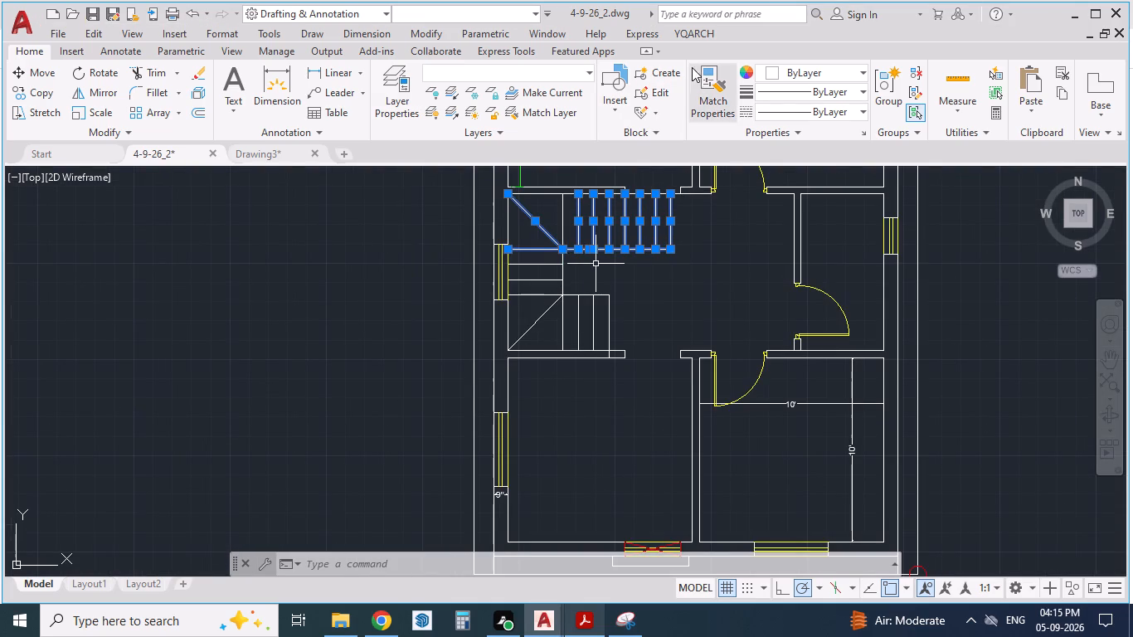
pyautogui.click(795, 118)
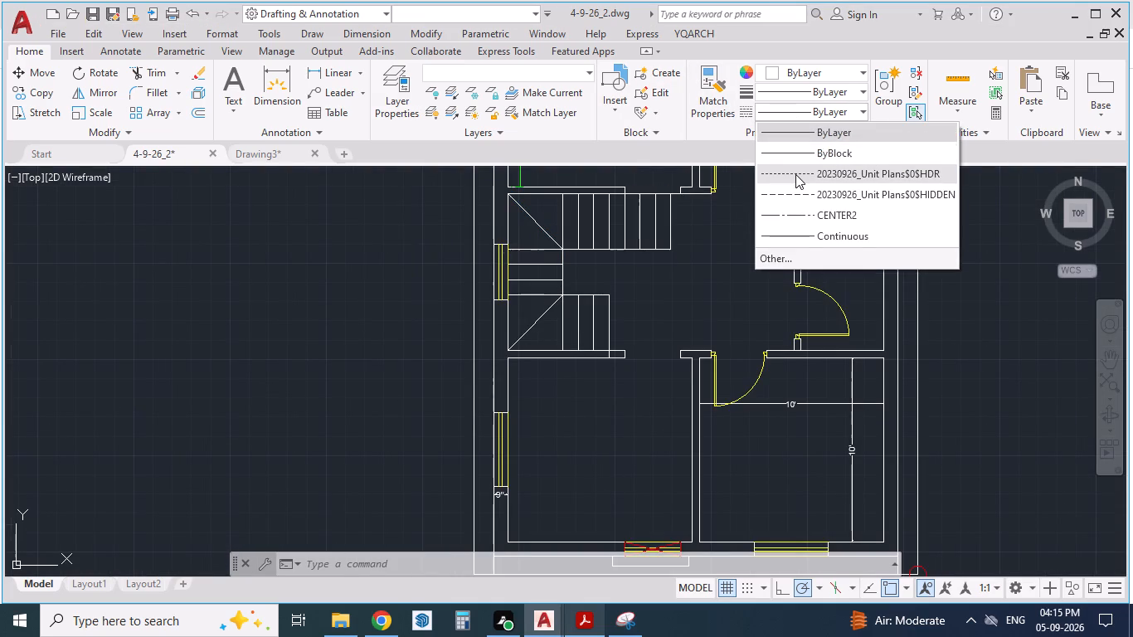
pyautogui.click(795, 174)
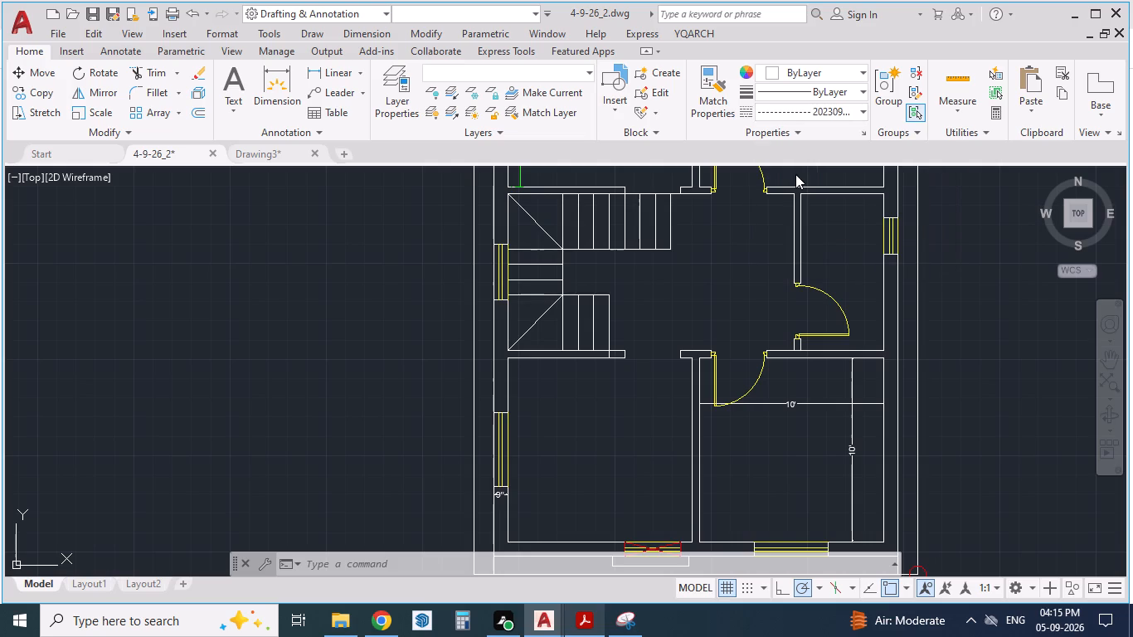
# Set the linetype of the selected kitchen-side flight and landing diagonal lines to 20230926_Unit Plans$0$HIDDEN.
pyautogui.click(778, 118)
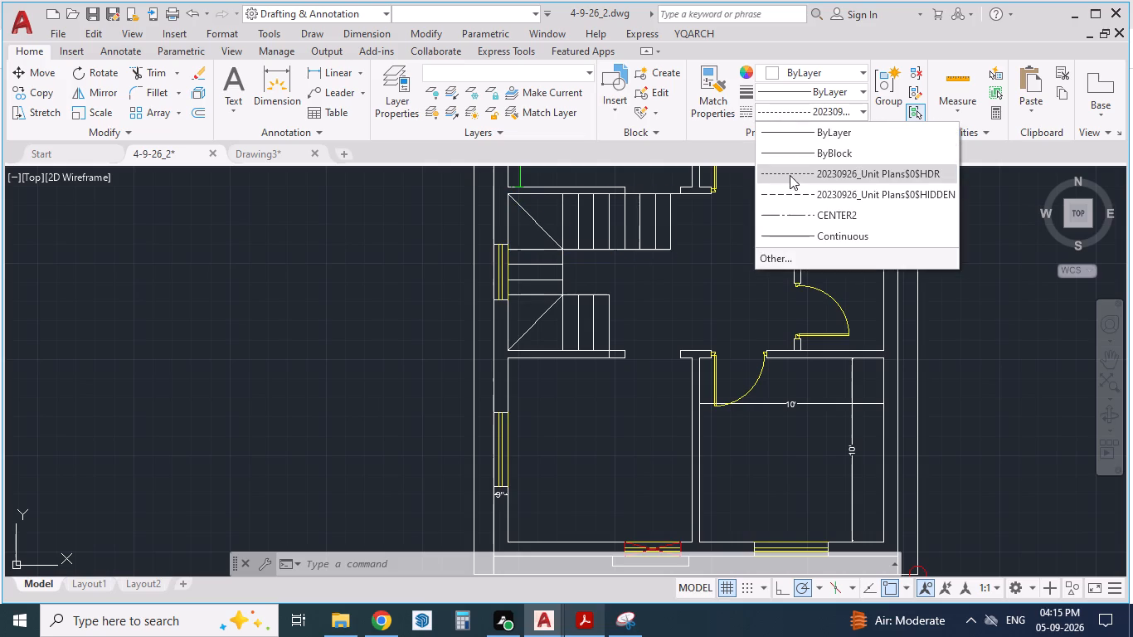
pyautogui.click(790, 196)
# Set the colour of the selected kitchen-side treads, edge line and landing diagonal to Magenta.
pyautogui.scroll(1, 590, 210)
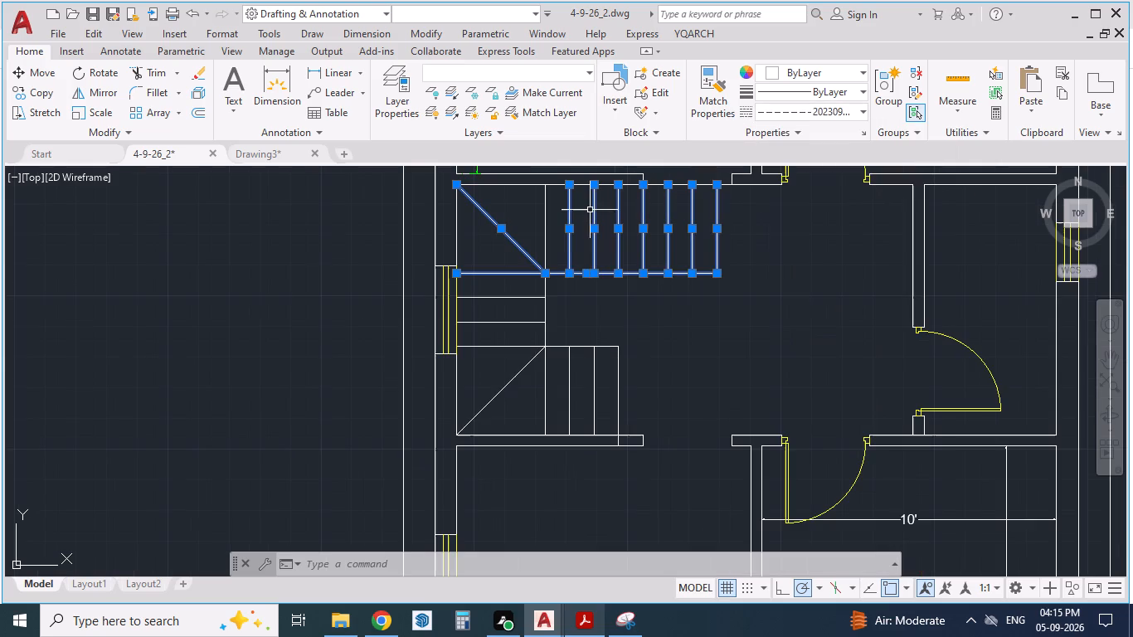
pyautogui.rightClick(570, 236)
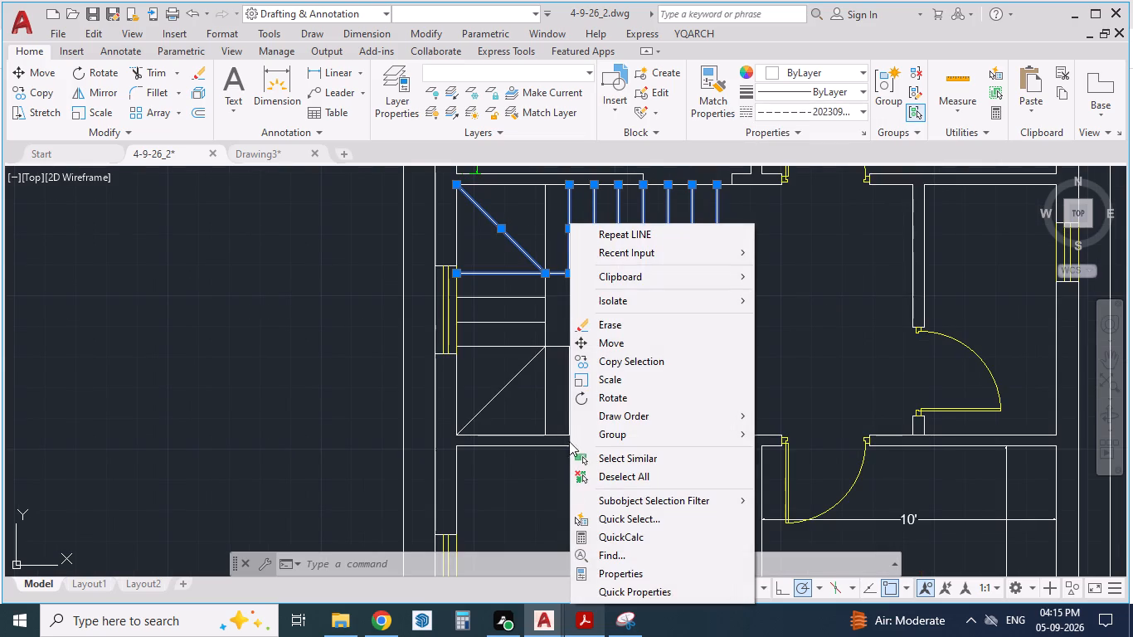
pyautogui.click(600, 571)
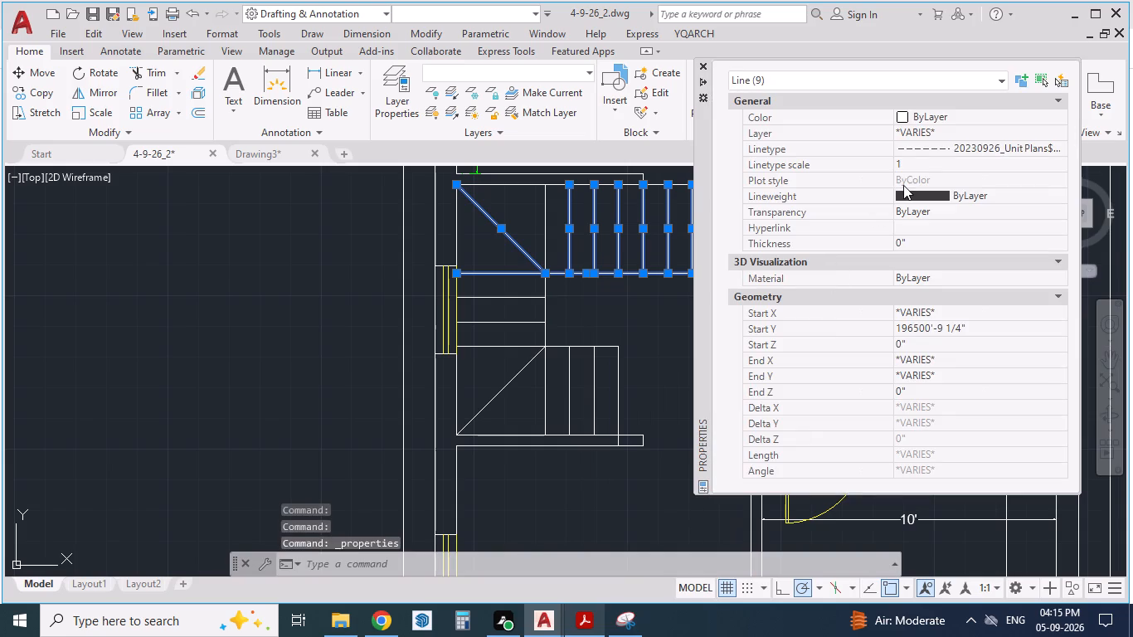
pyautogui.click(921, 119)
pyautogui.click(911, 114)
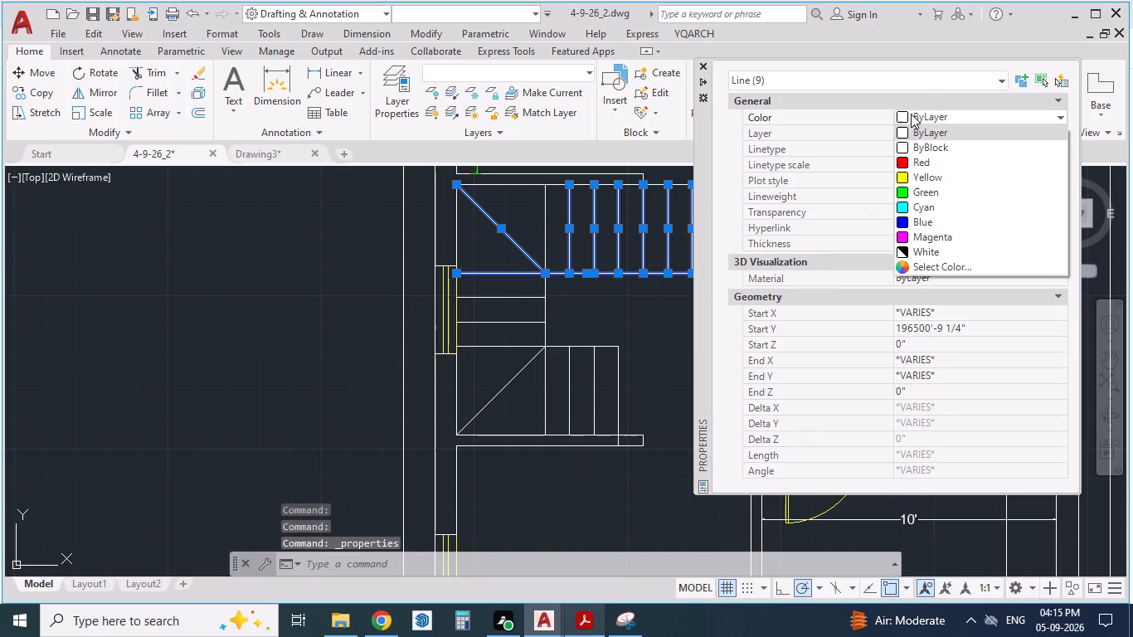
pyautogui.click(913, 236)
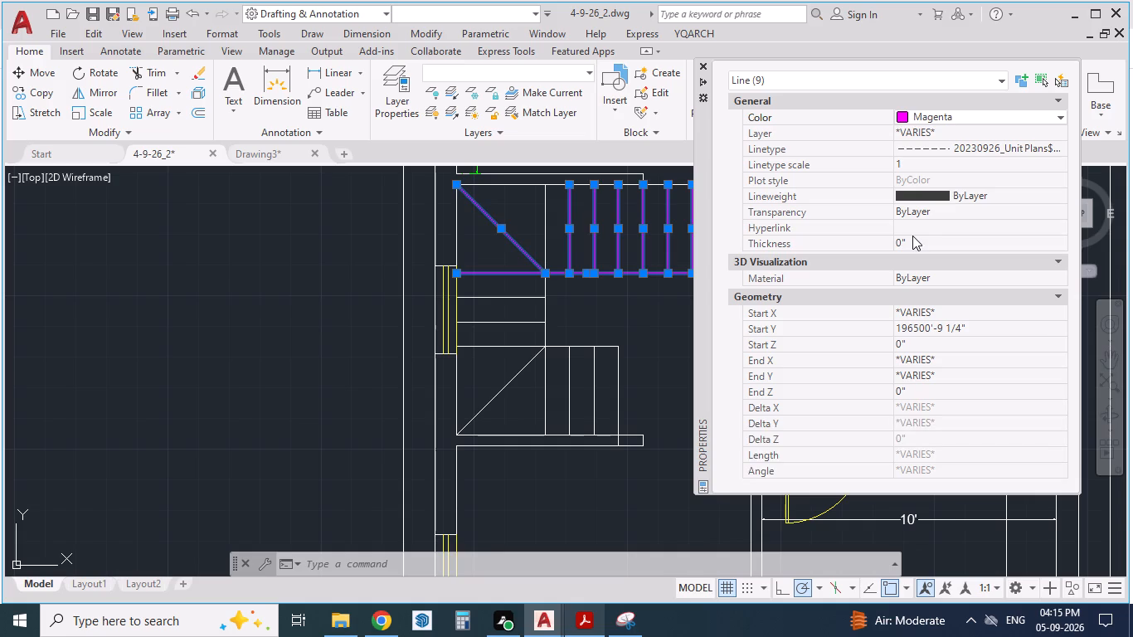
pyautogui.click(706, 71)
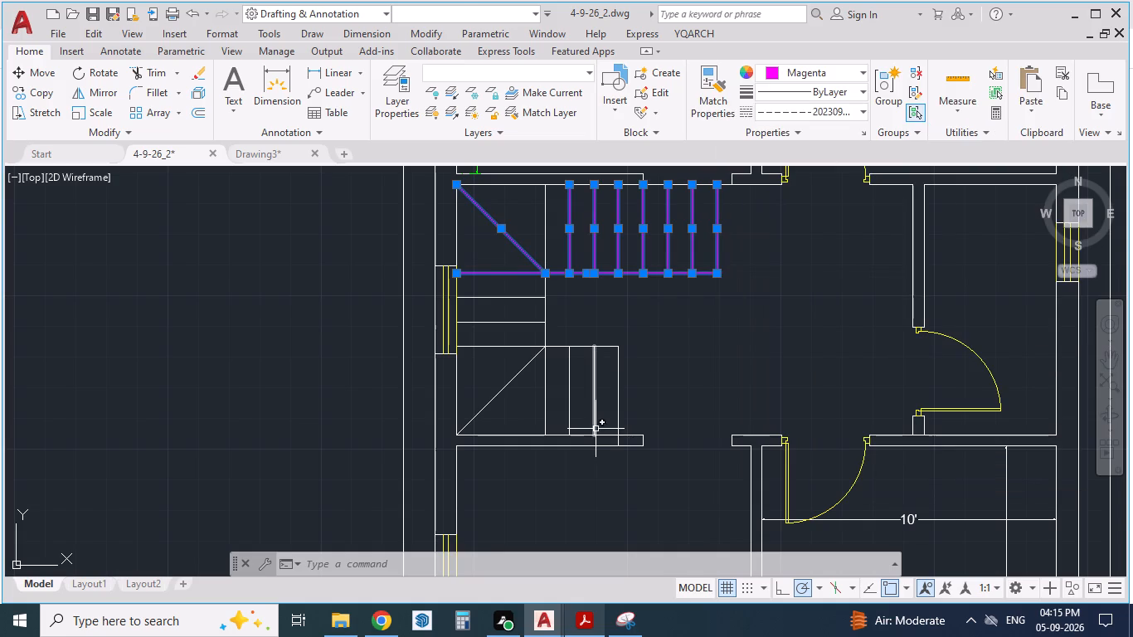
pyautogui.press('Escape')
pyautogui.scroll(2, 597, 244)
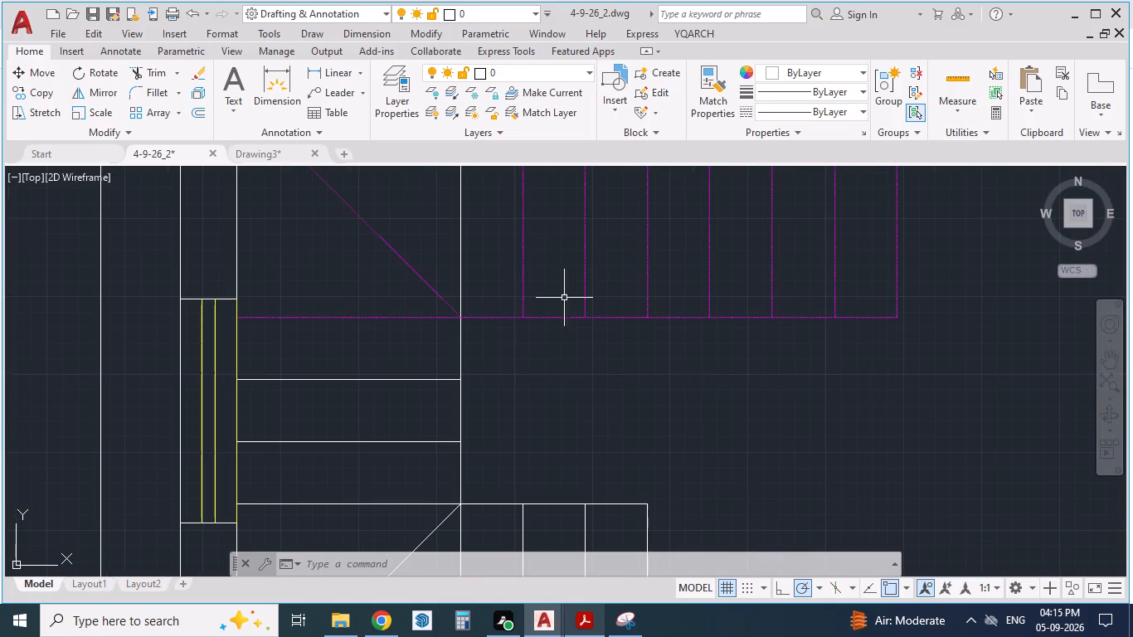
# Trim away the part of the white stairwell edge line that crosses the kitchen-side flight, up to the kitchen wall.
pyautogui.scroll(-1, 535, 369)
pyautogui.write('TR')
pyautogui.press('Return')
pyautogui.click(488, 295)
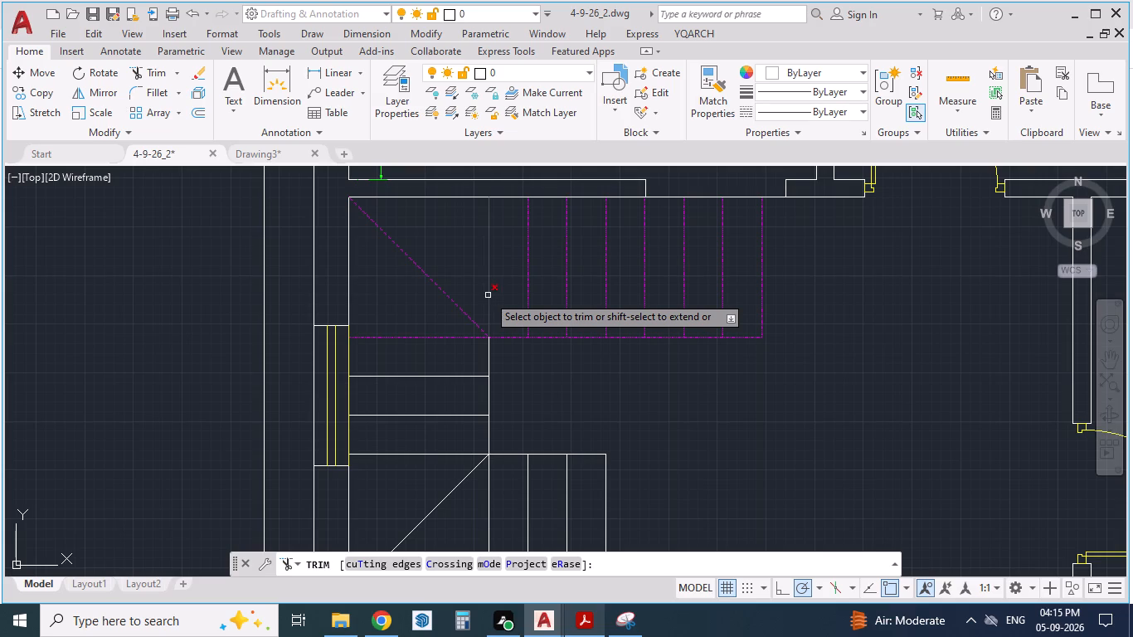
pyautogui.press('Escape')
pyautogui.press('Escape')
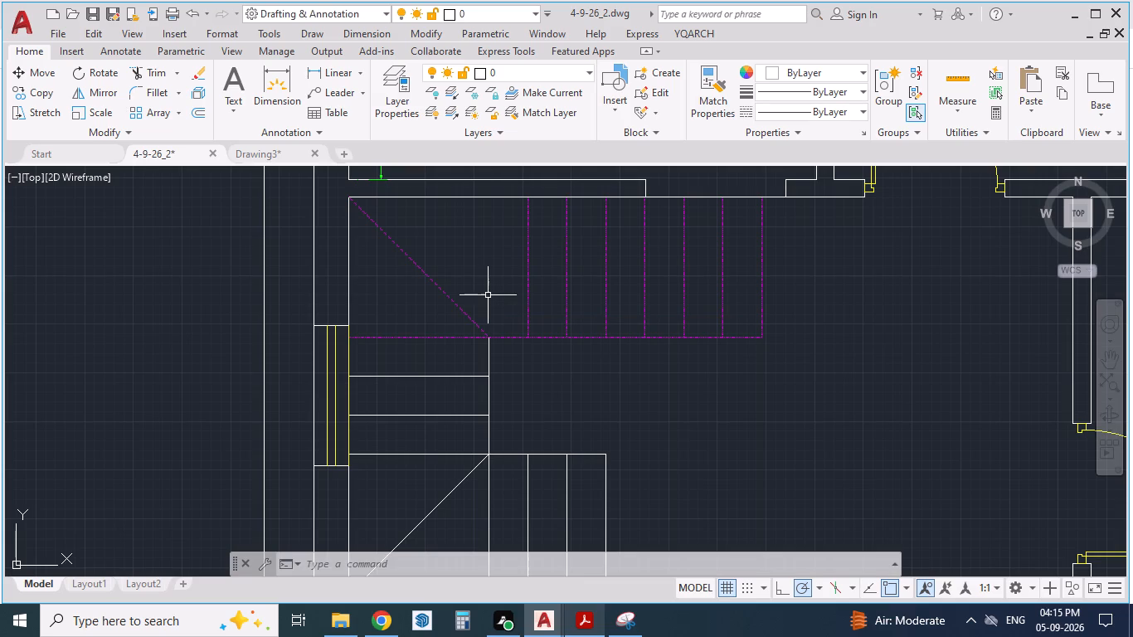
# Draw a separate line from the inner stair corner straight to the kitchen wall, between the landing and the flight, 3' long.
pyautogui.press('l')
pyautogui.press('Return')
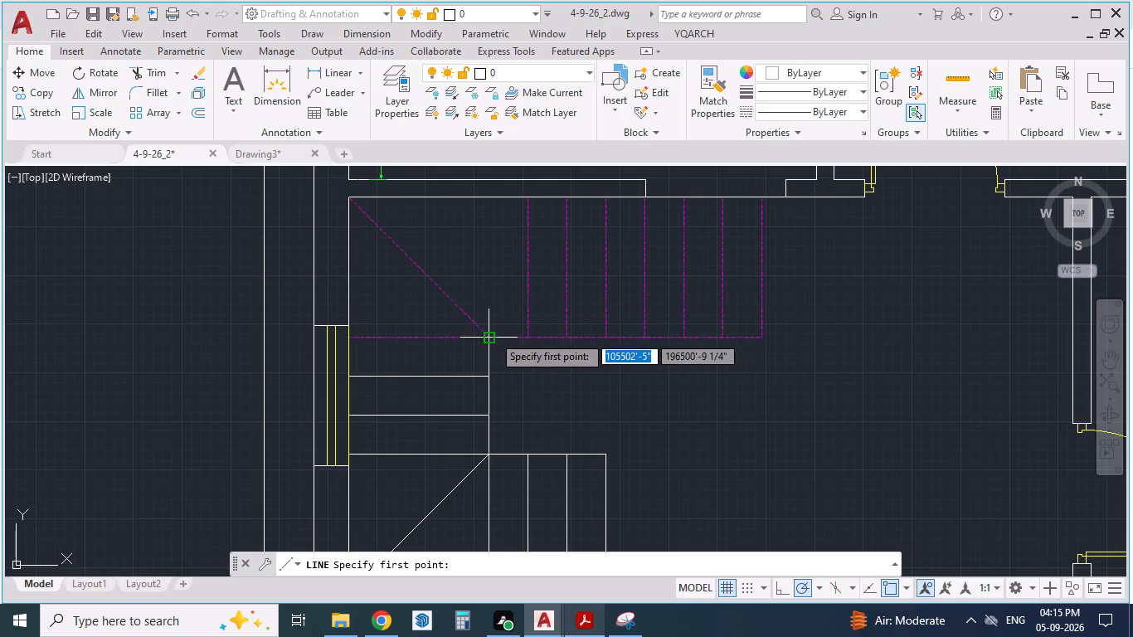
pyautogui.click(493, 336)
pyautogui.click(489, 197)
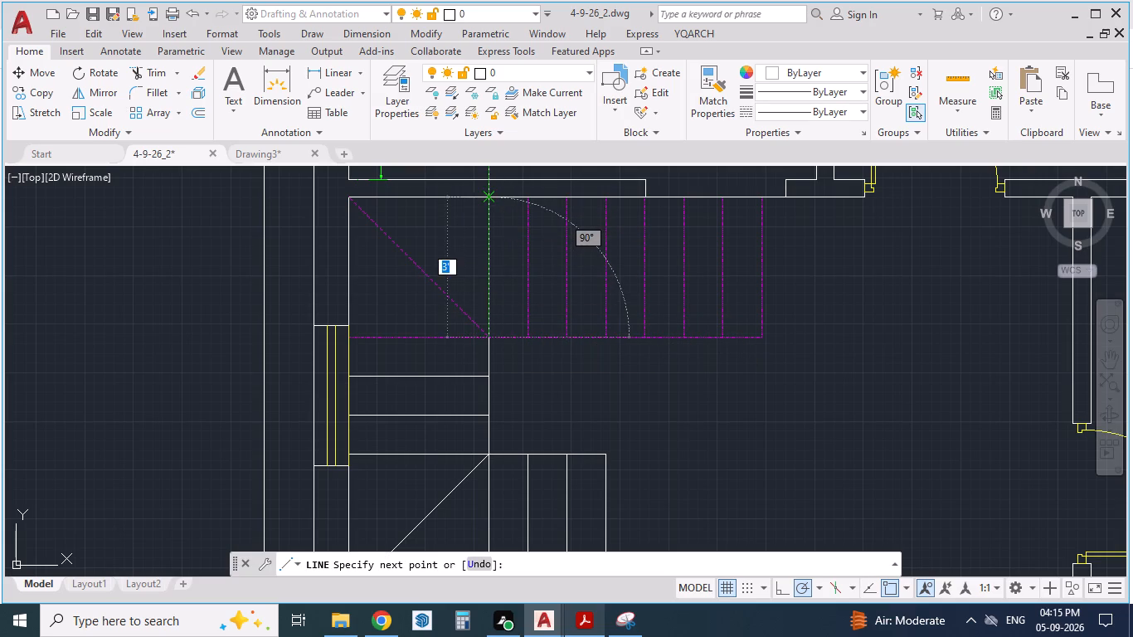
pyautogui.press('Return')
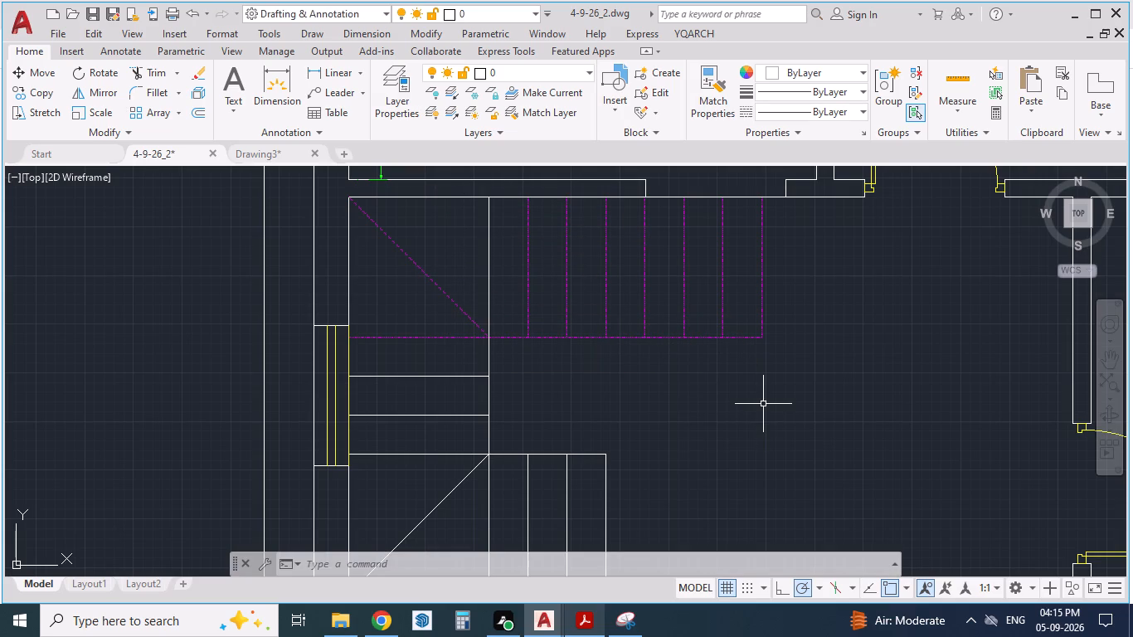
# Match the new landing line's properties to the magenta dashed outermost tread of the kitchen-side flight.
pyautogui.write('MA')
pyautogui.press('Return')
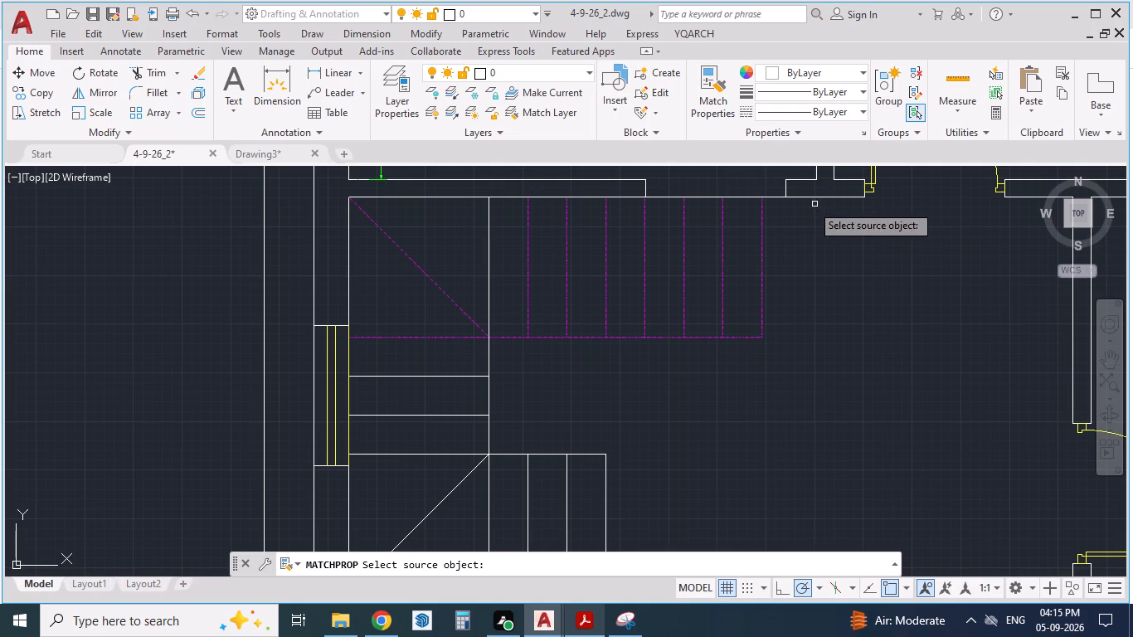
pyautogui.click(763, 243)
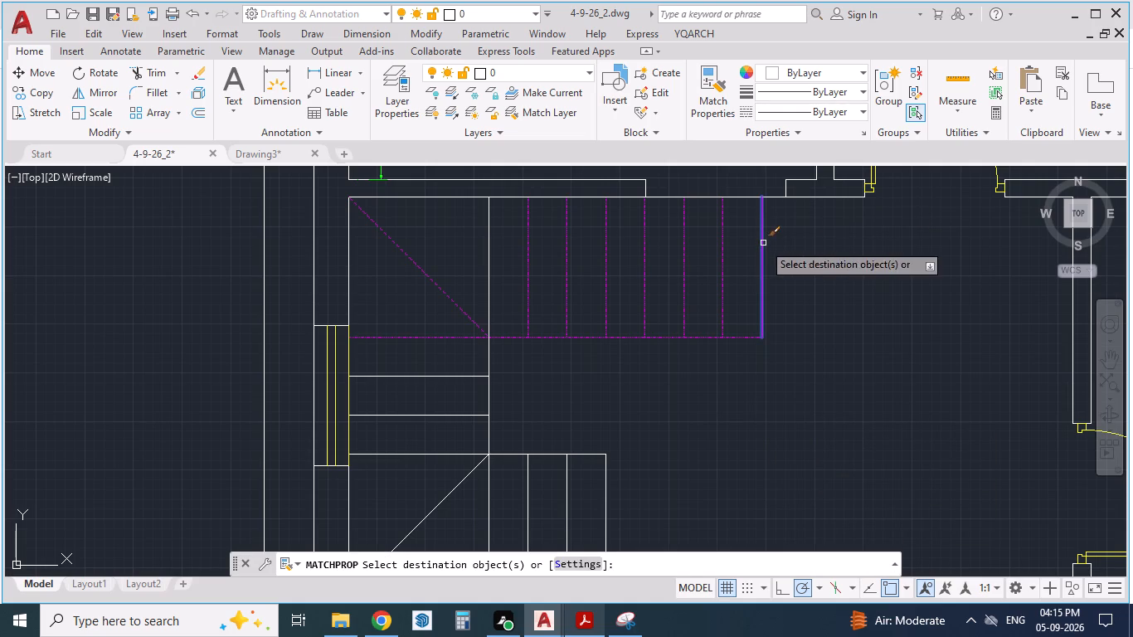
pyautogui.click(488, 272)
pyautogui.press('Escape')
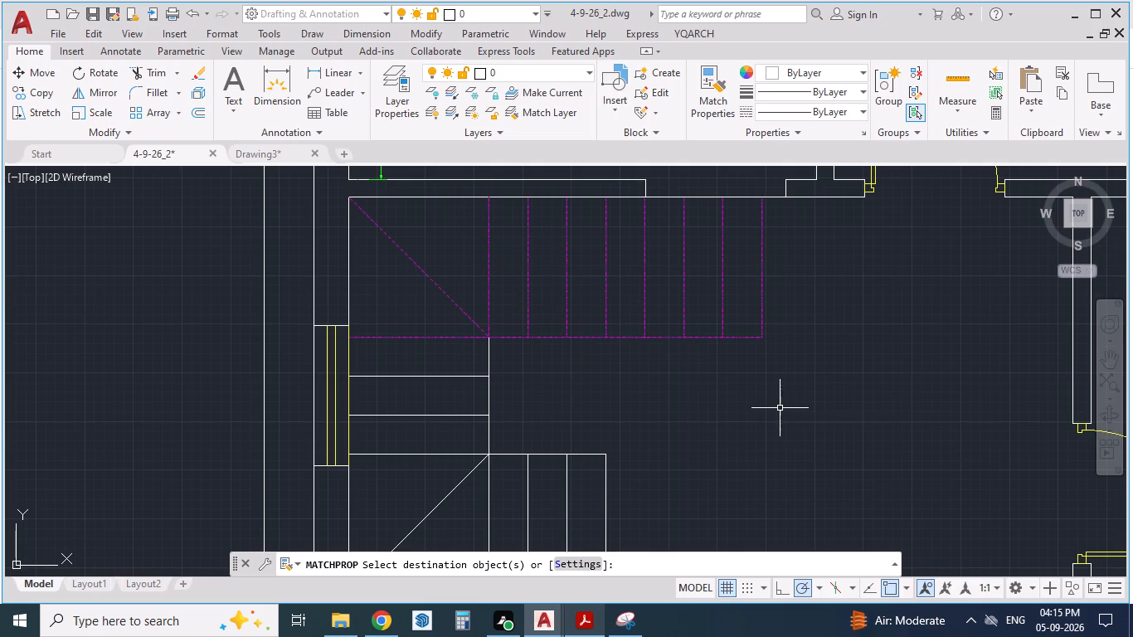
pyautogui.press('Escape')
pyautogui.scroll(-1, 746, 407)
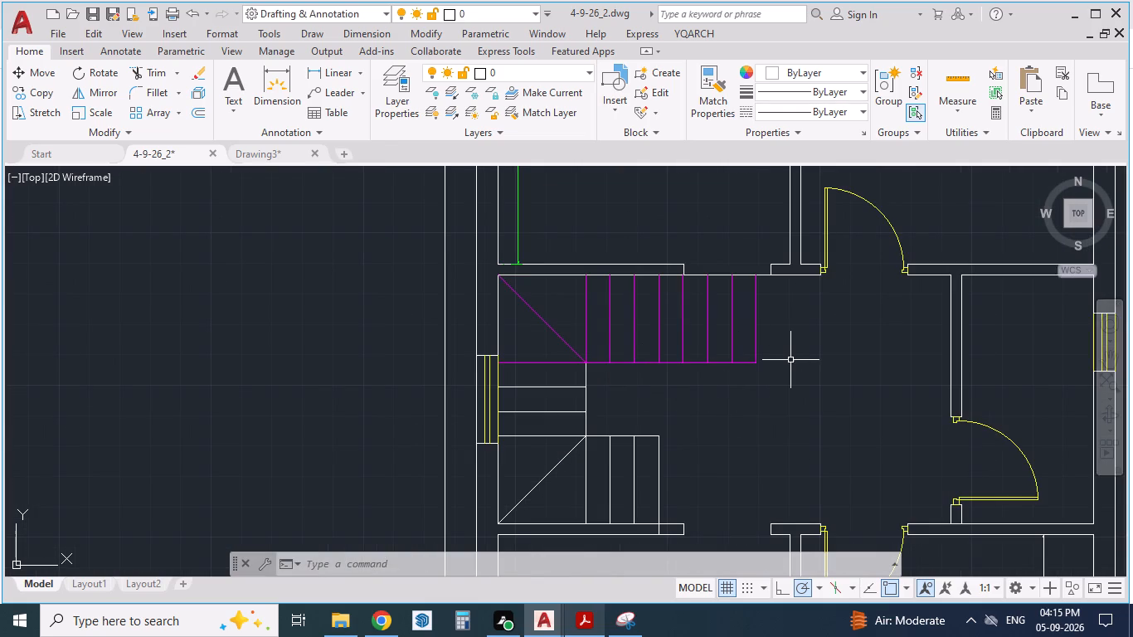
pyautogui.press('Escape')
pyautogui.press('Escape')
# Check the reference staircase, and draw a straight horizontal leader without text across the drawing-room-side flight, with its arrowhead on the landing.
pyautogui.scroll(-2, 436, 270)
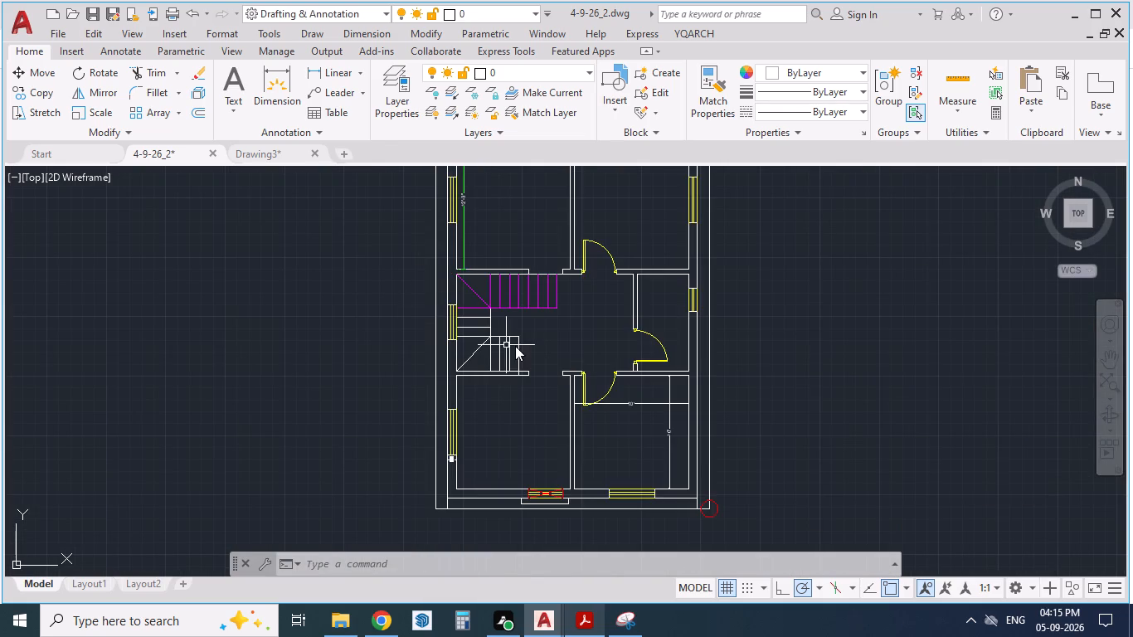
pyautogui.hotkey('alt', 'Tab')
pyautogui.hotkey('alt', 'Tab')
pyautogui.hotkey('alt', 'Tab')
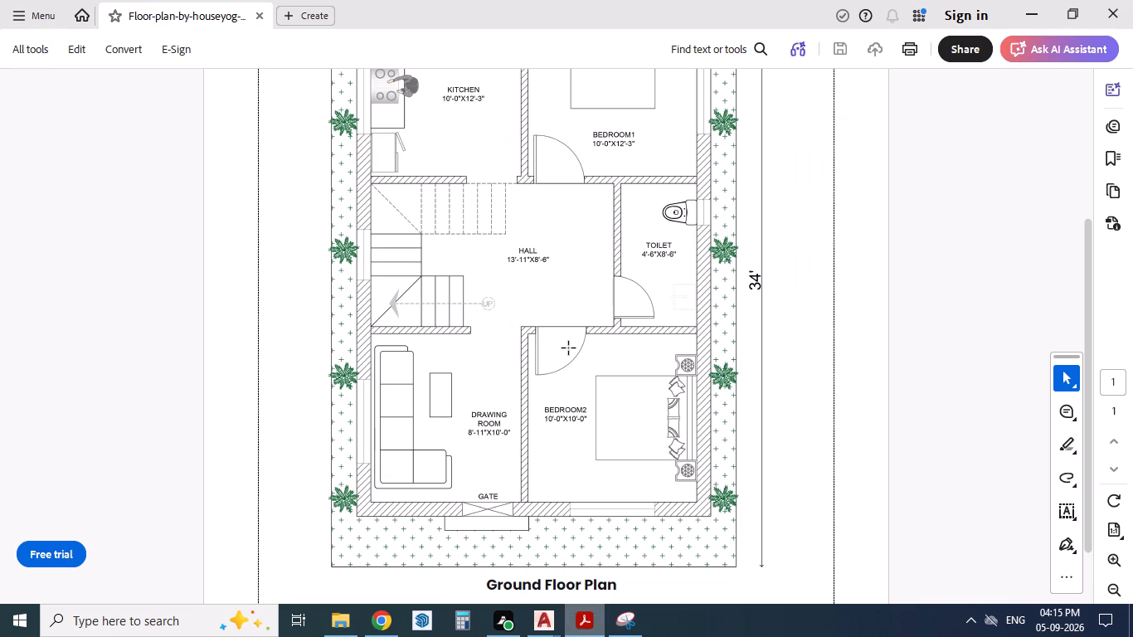
pyautogui.hotkey('alt', 'Tab')
pyautogui.scroll(2, 504, 357)
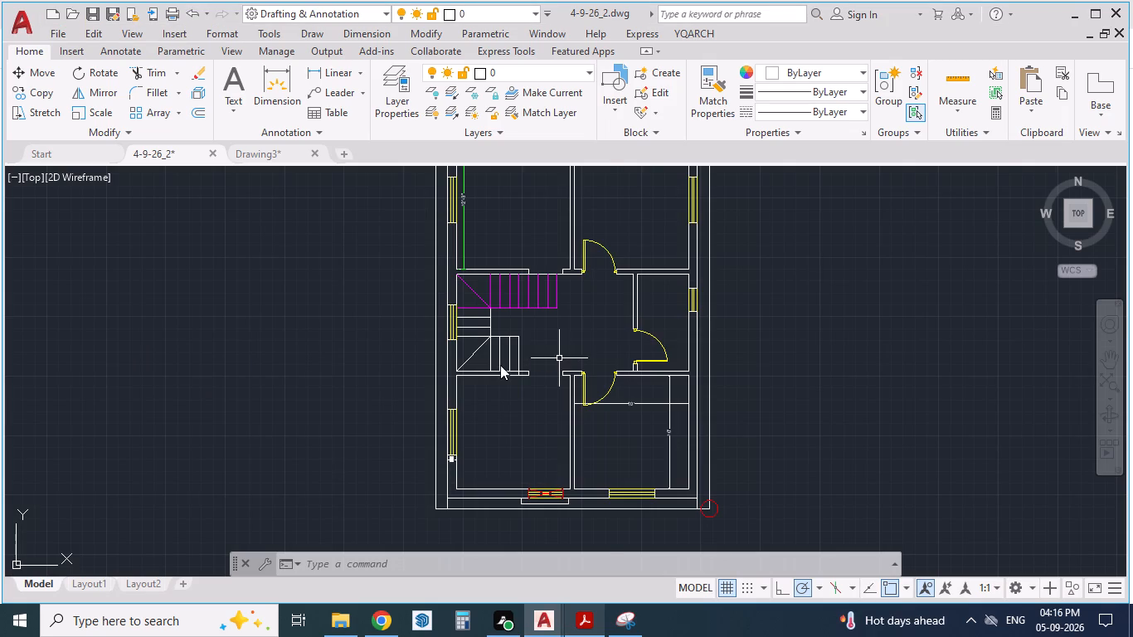
pyautogui.scroll(2, 500, 365)
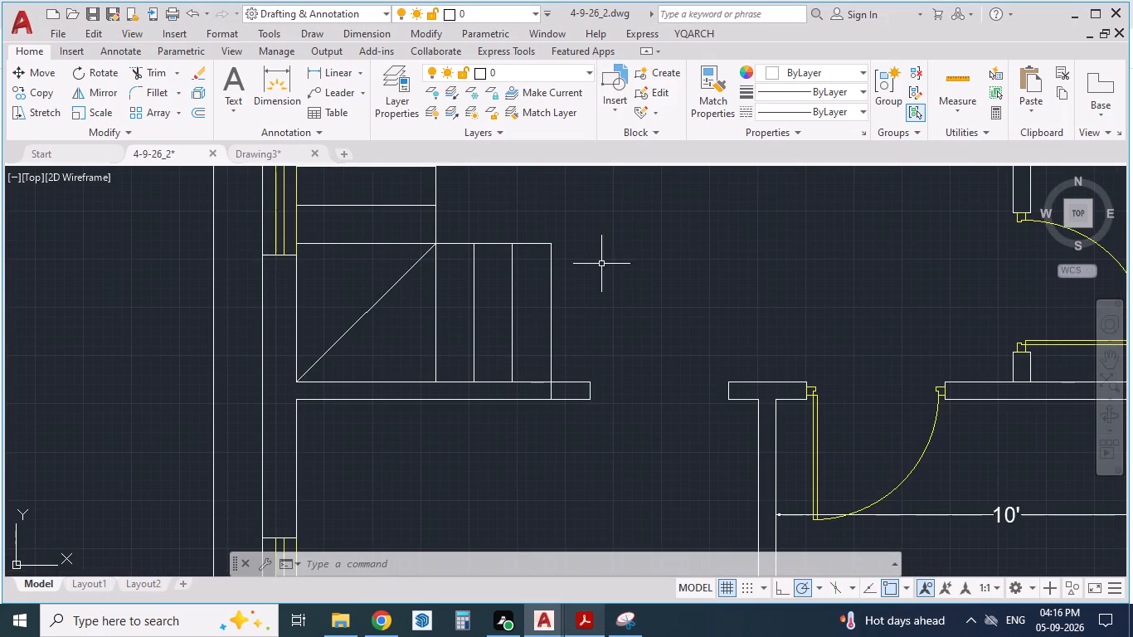
pyautogui.write('LE')
pyautogui.press('Return')
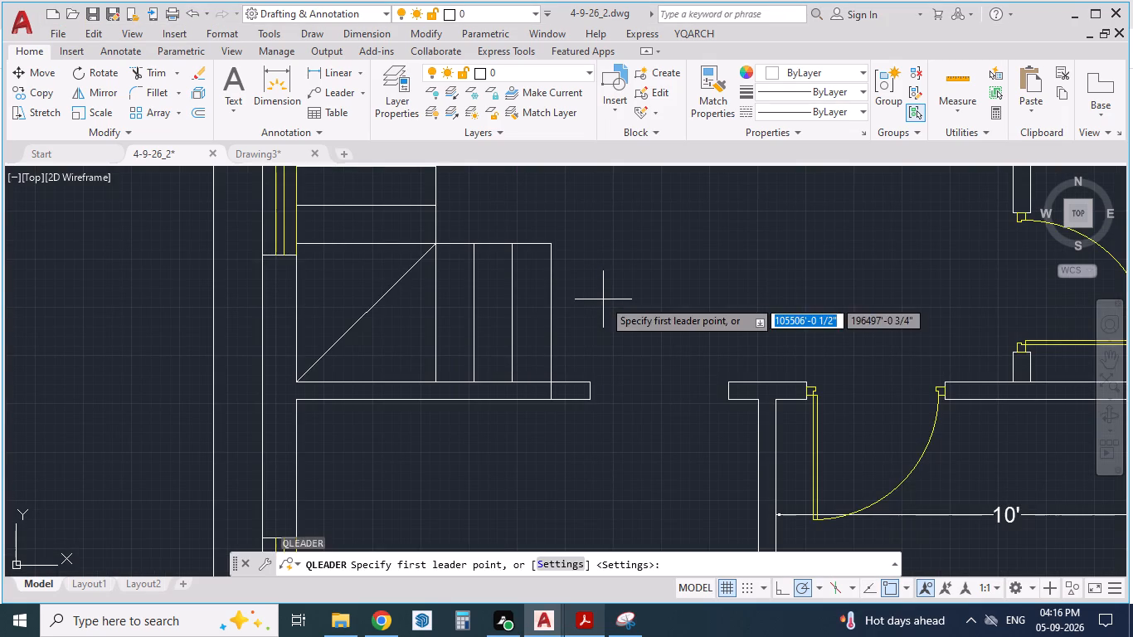
pyautogui.moveTo(413, 323); pyautogui.dragTo(598, 324)
pyautogui.click(598, 325)
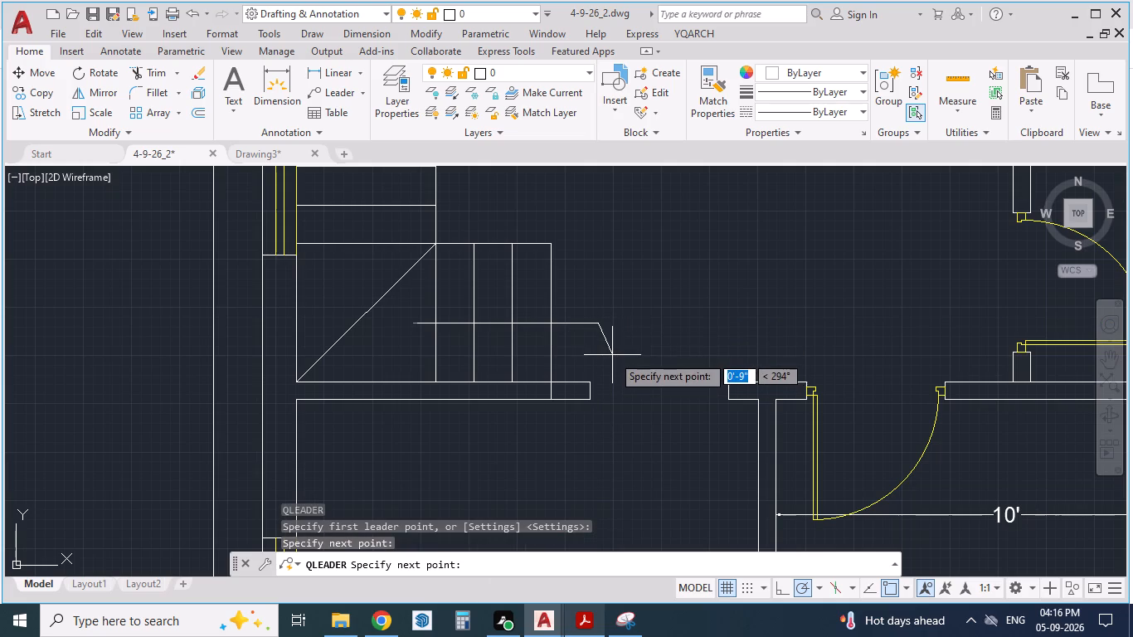
pyautogui.press('Return')
pyautogui.press('Escape')
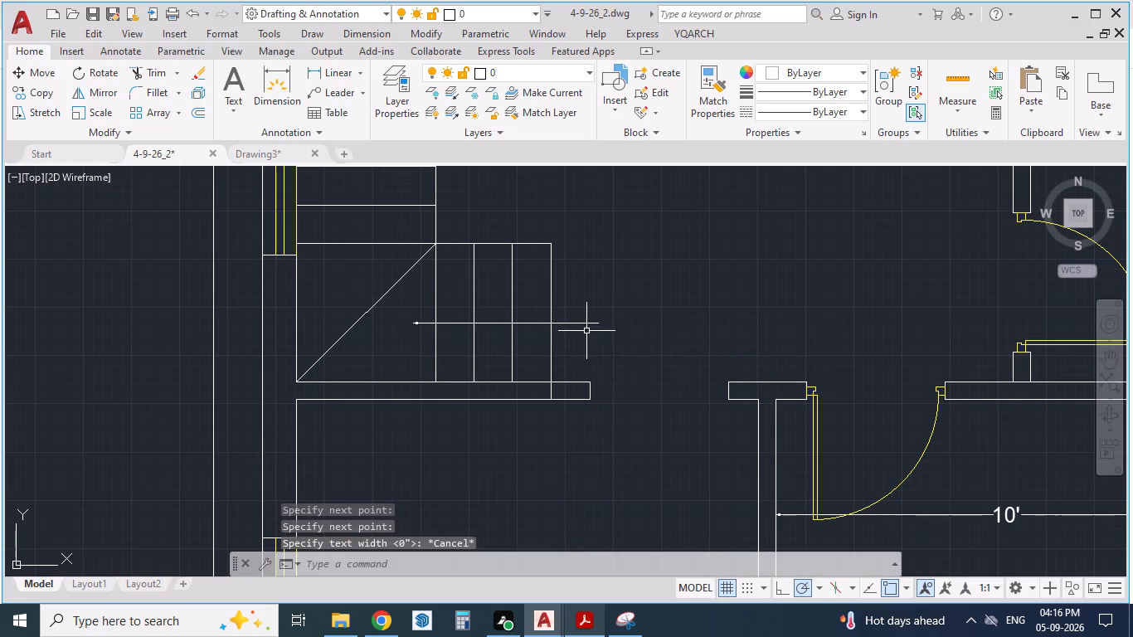
# Set the stair direction leader's arrow size to 4".
pyautogui.rightClick(581, 323)
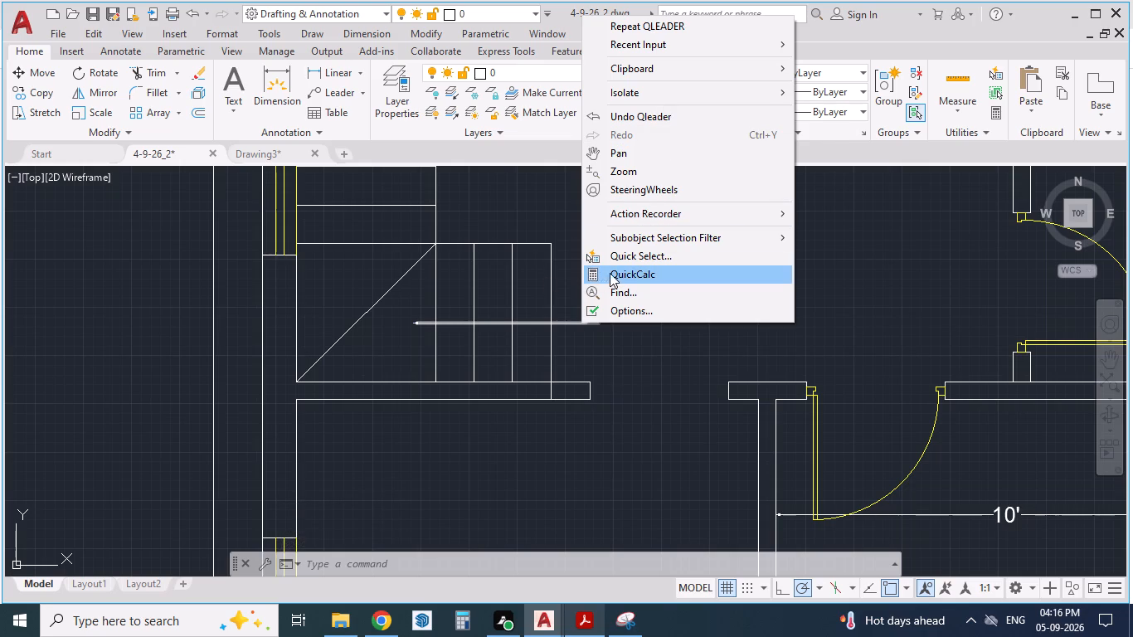
pyautogui.press('Escape')
pyautogui.scroll(2, 455, 329)
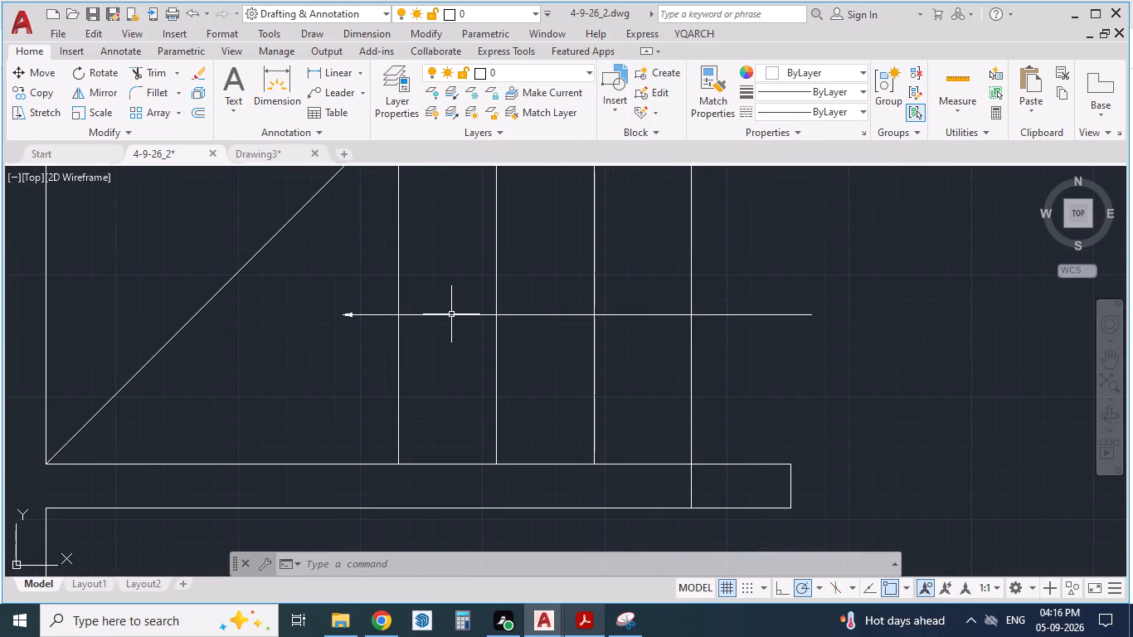
pyautogui.click(451, 314)
pyautogui.rightClick(451, 314)
pyautogui.click(494, 570)
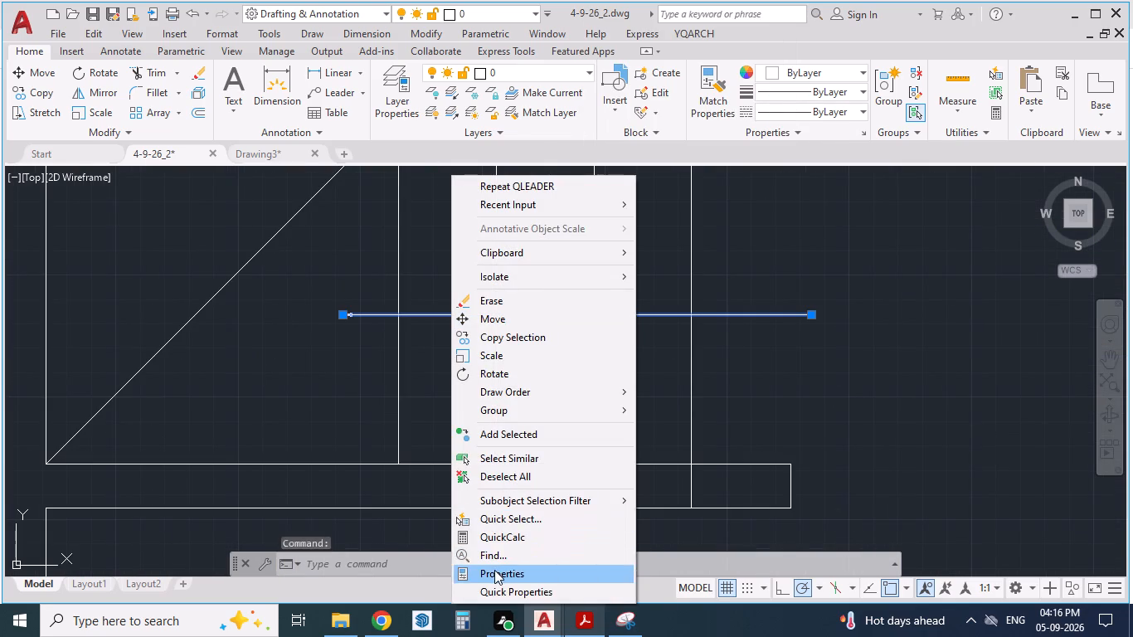
pyautogui.scroll(-2, 978, 333)
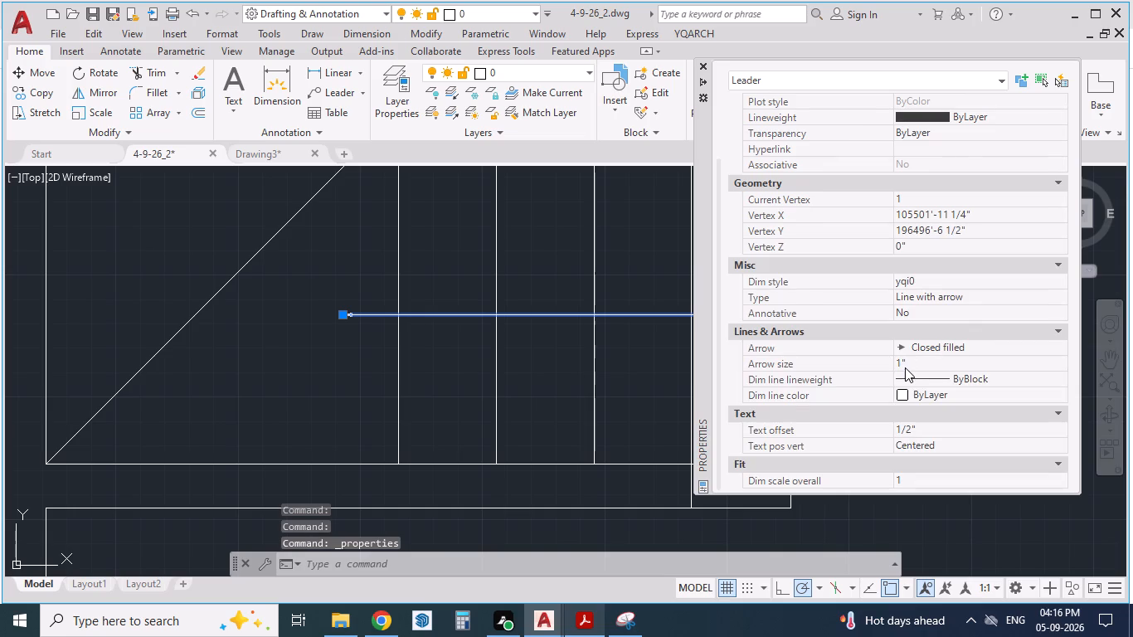
pyautogui.click(905, 367)
pyautogui.write('4"')
pyautogui.press('Return')
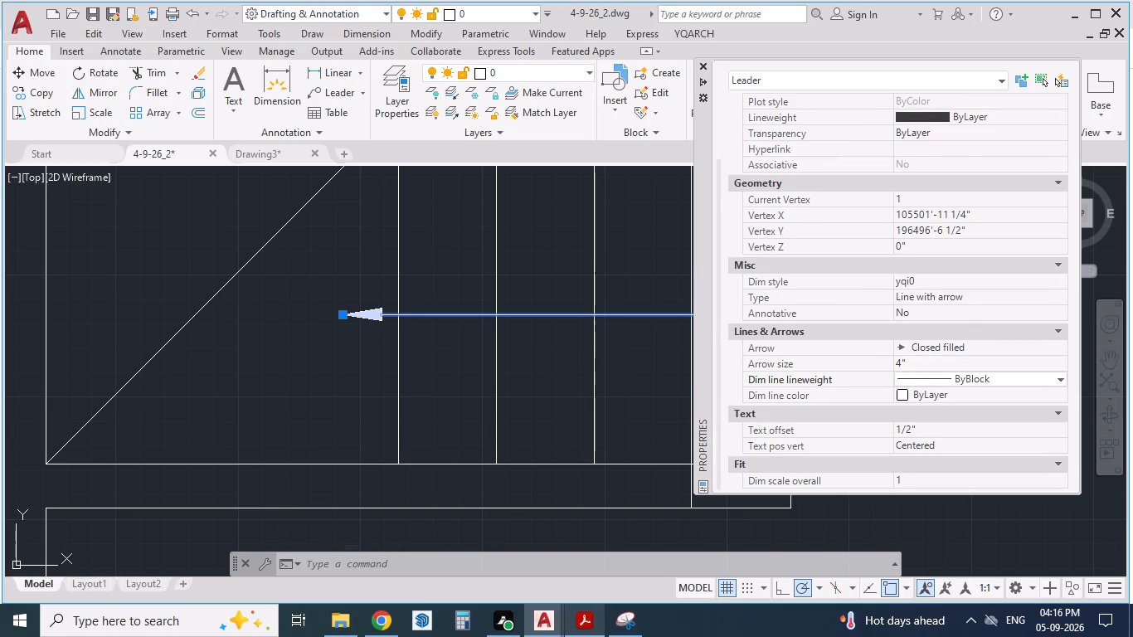
pyautogui.click(701, 62)
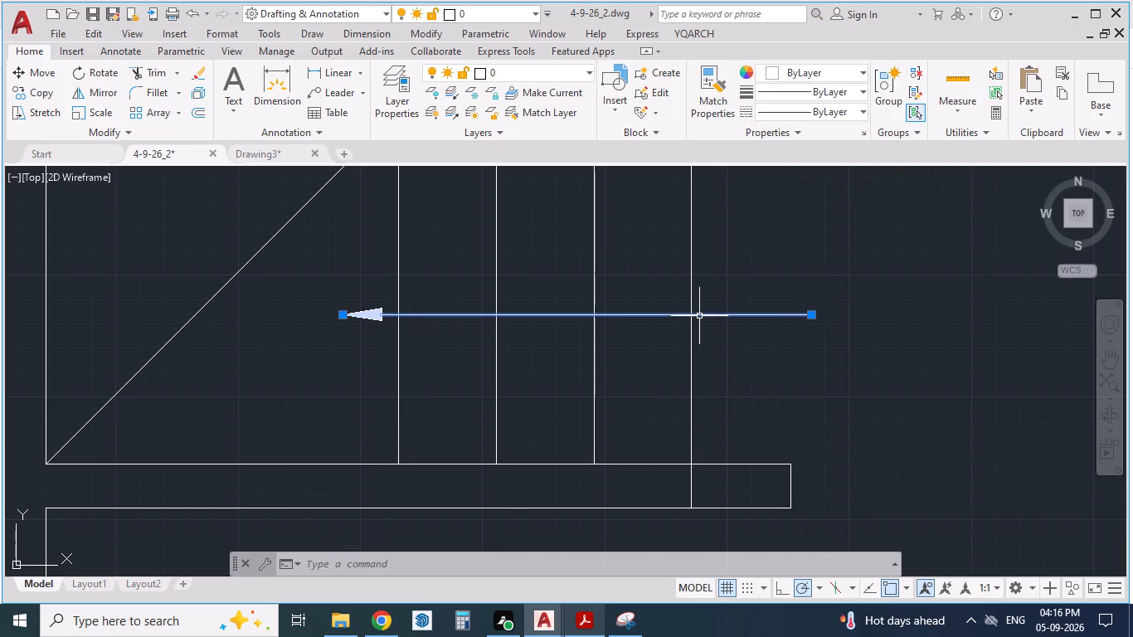
pyautogui.press('Escape')
# Copy the title "Ground Floor Plan" from the reference PDF and paste it into the drawing below the plan's gate side.
pyautogui.scroll(-3, 634, 361)
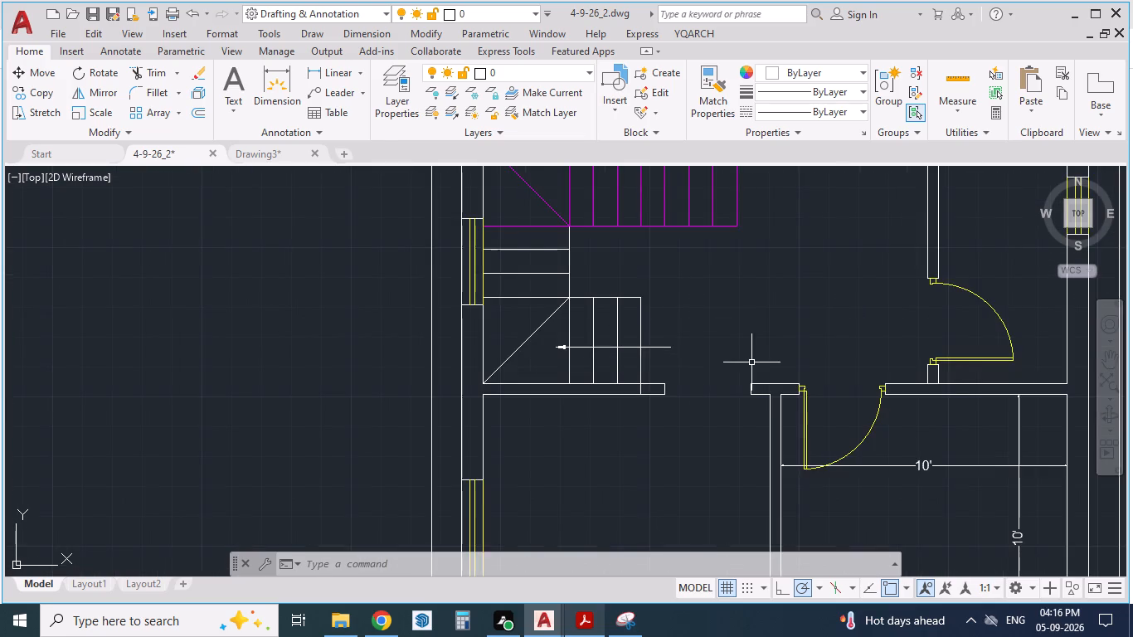
pyautogui.scroll(1, 738, 359)
pyautogui.scroll(-6, 547, 294)
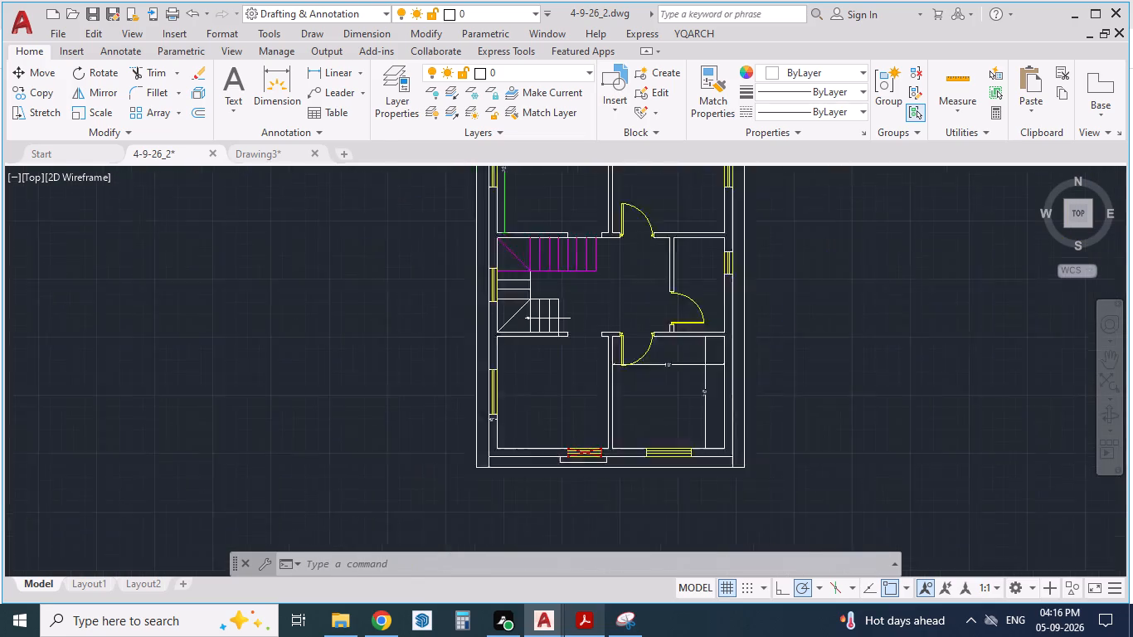
pyautogui.hotkey('alt', 'Tab')
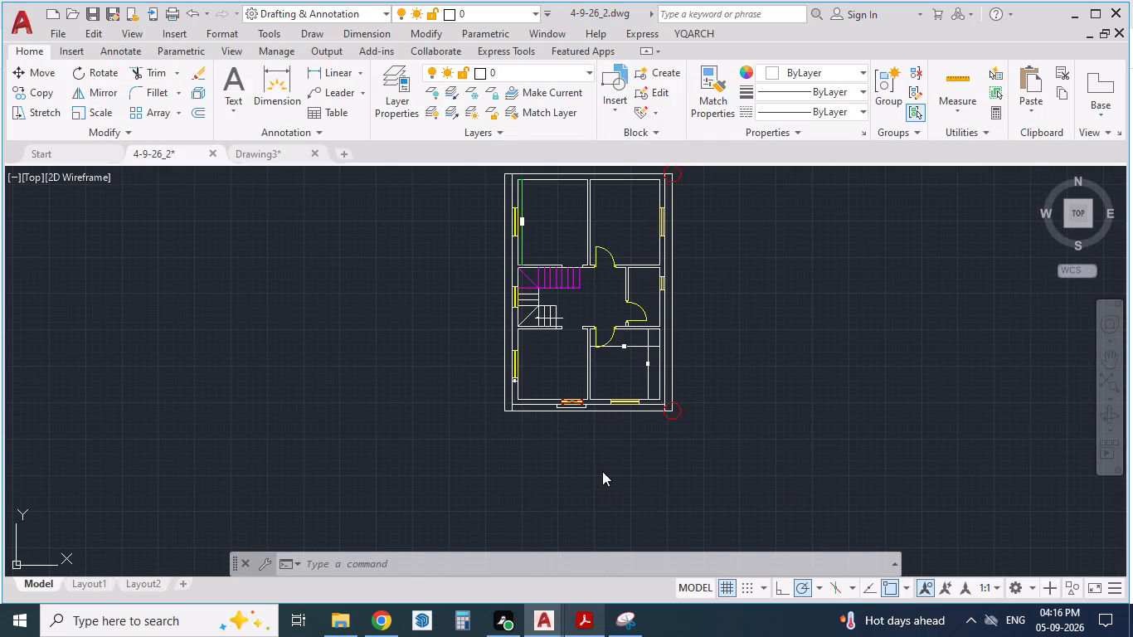
pyautogui.hotkey('alt', 'Tab')
pyautogui.hotkey('alt', 'Tab')
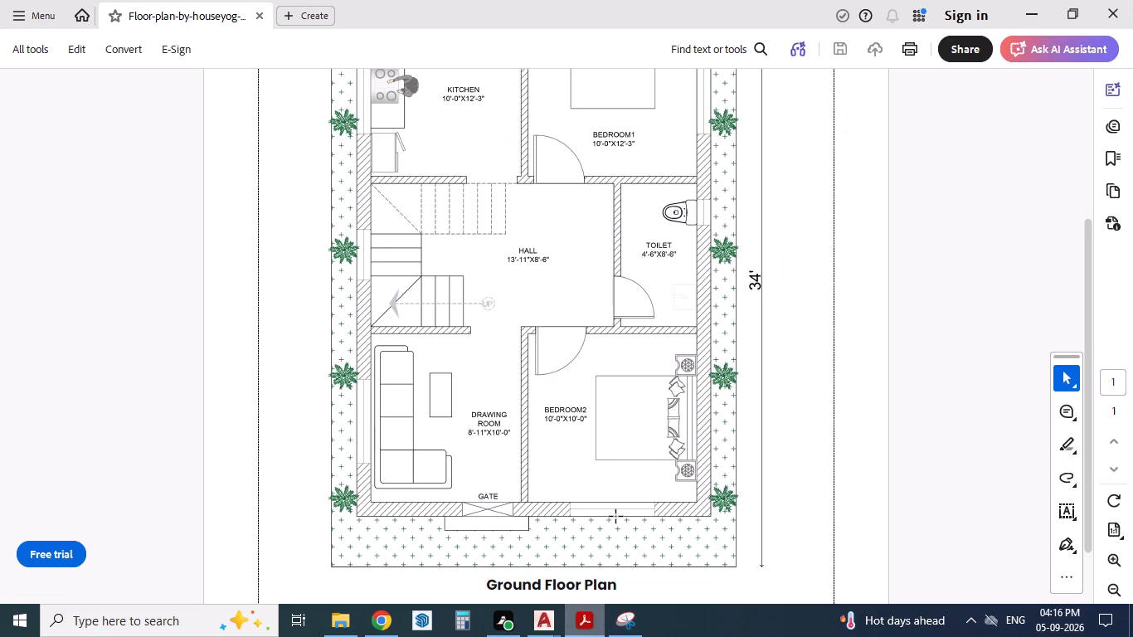
pyautogui.moveTo(619, 590); pyautogui.dragTo(498, 571)
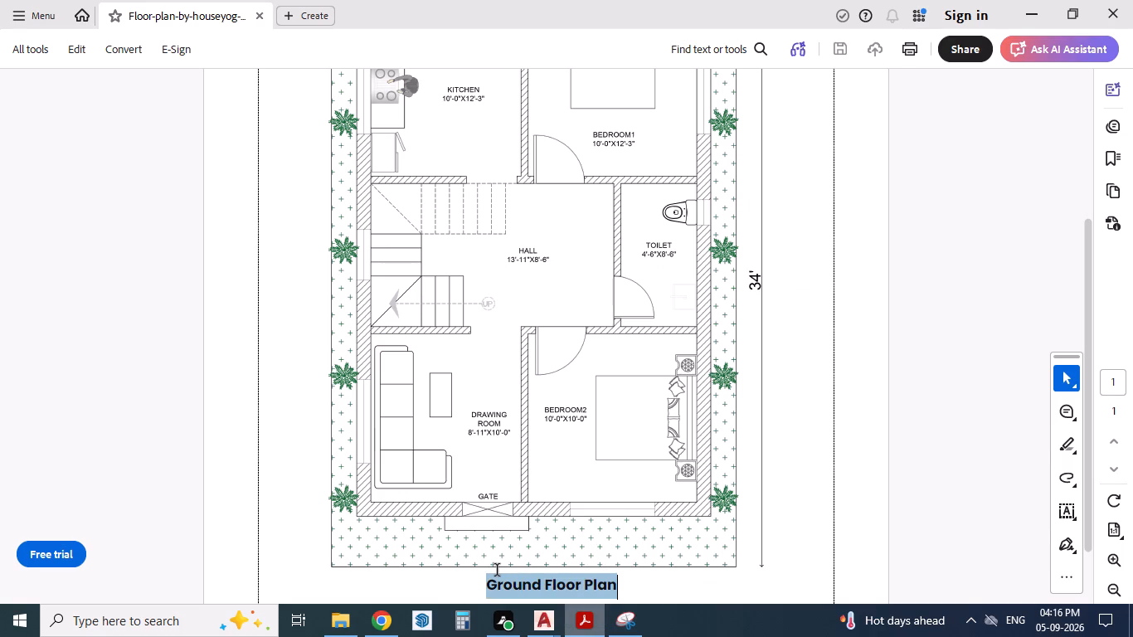
pyautogui.hotkey('ctrl', 'c')
pyautogui.hotkey('alt', 'Tab')
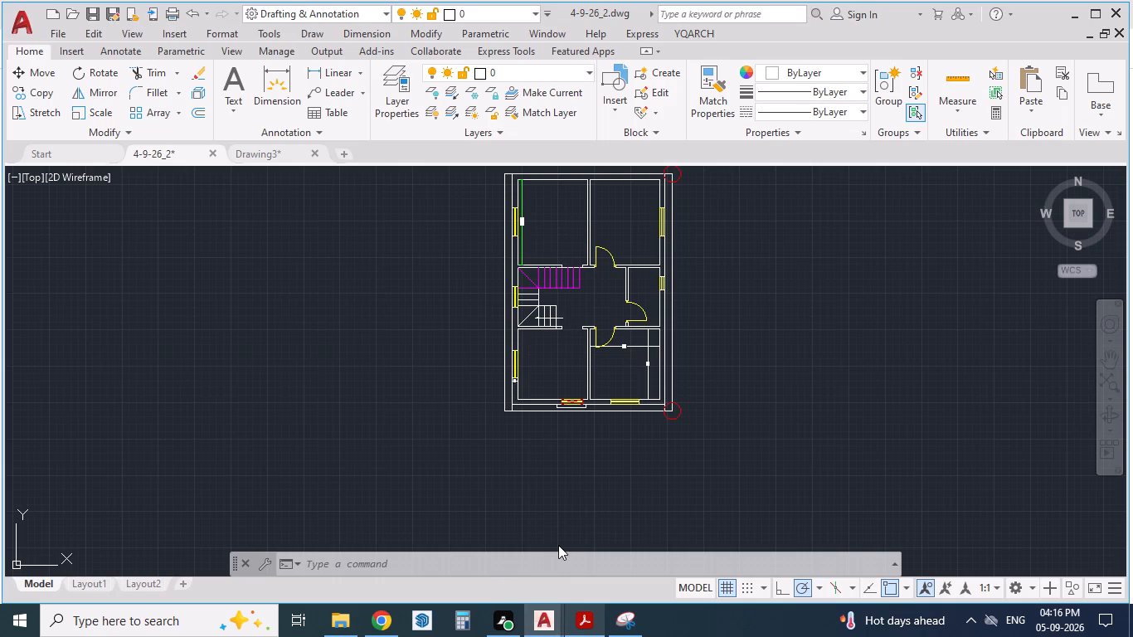
pyautogui.hotkey('ctrl', 'v')
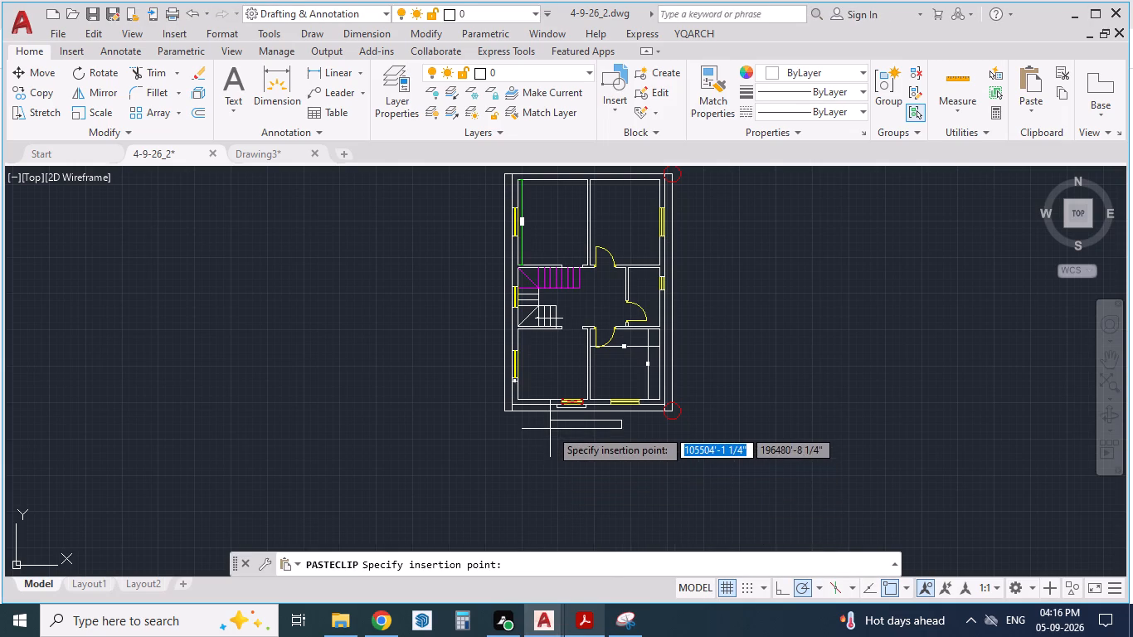
pyautogui.click(549, 429)
pyautogui.scroll(3, 585, 427)
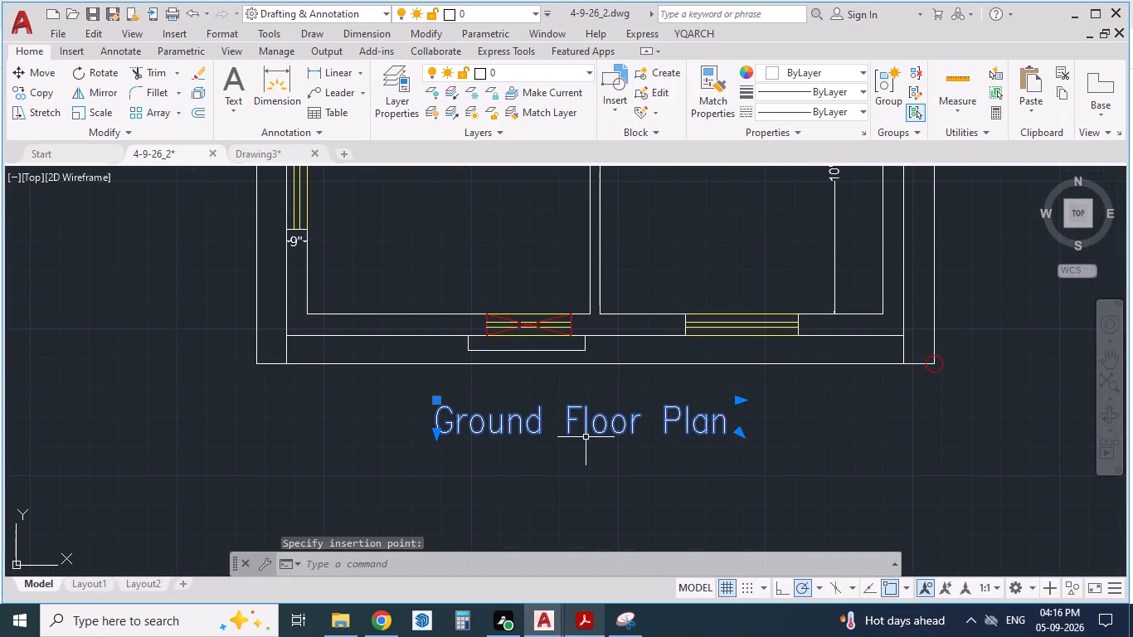
pyautogui.press('Escape')
pyautogui.press('Escape')
# Copy the "Ground Floor Plan" text and paste the copy in the hall beside the tail of the stair direction arrow.
pyautogui.scroll(-1, 626, 472)
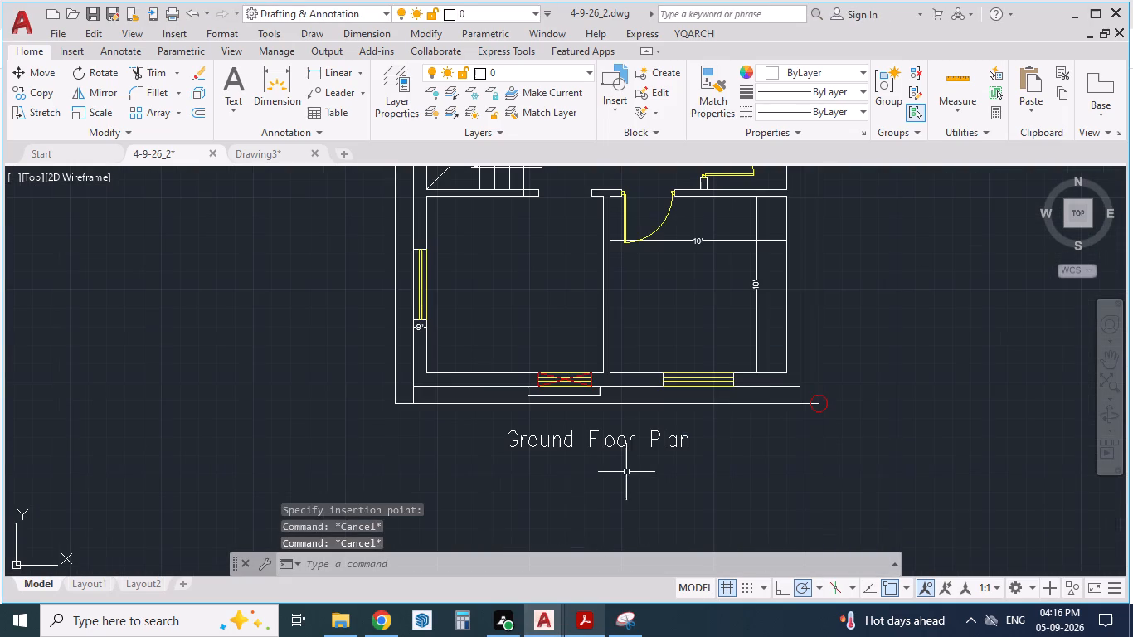
pyautogui.click(617, 441)
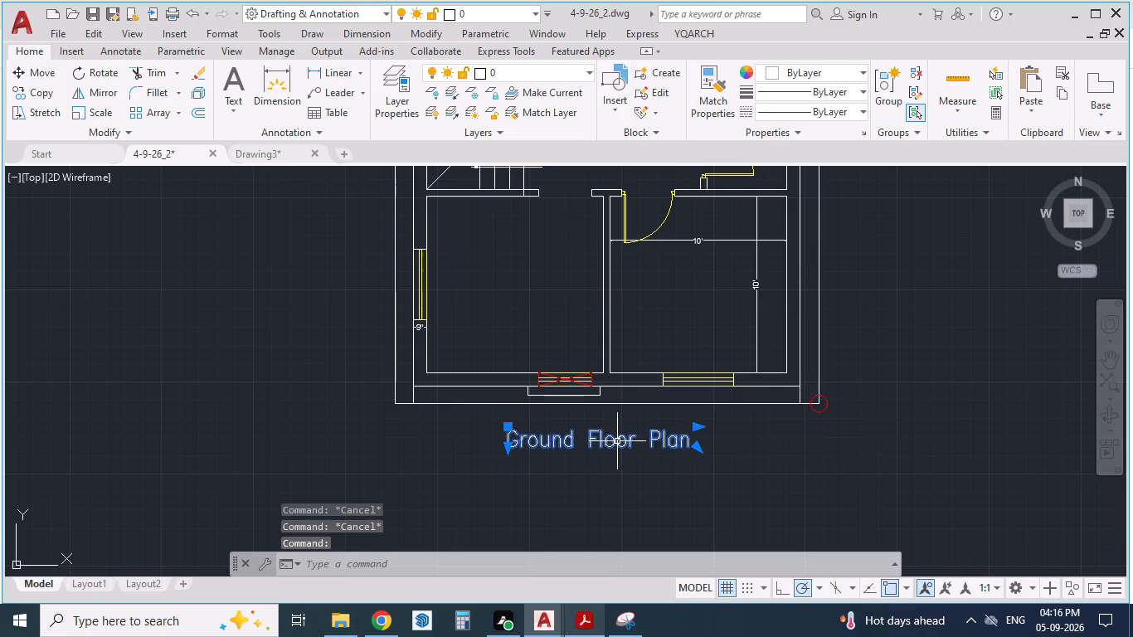
pyautogui.hotkey('ctrl', 'c')
pyautogui.hotkey('ctrl', 'v')
pyautogui.scroll(-1, 609, 409)
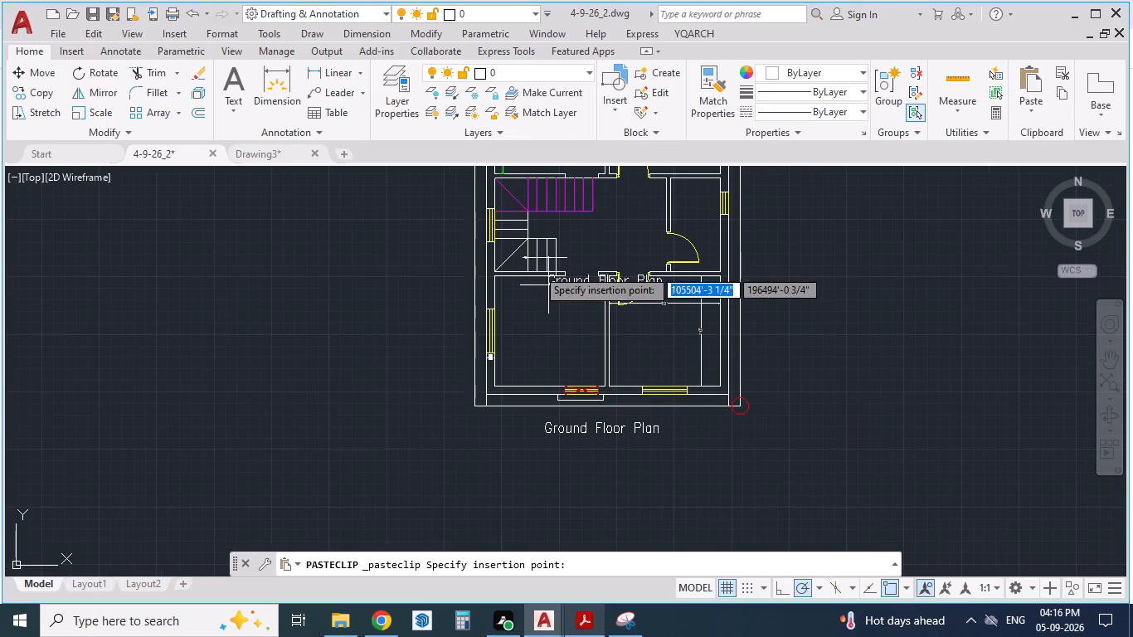
pyautogui.scroll(3, 556, 246)
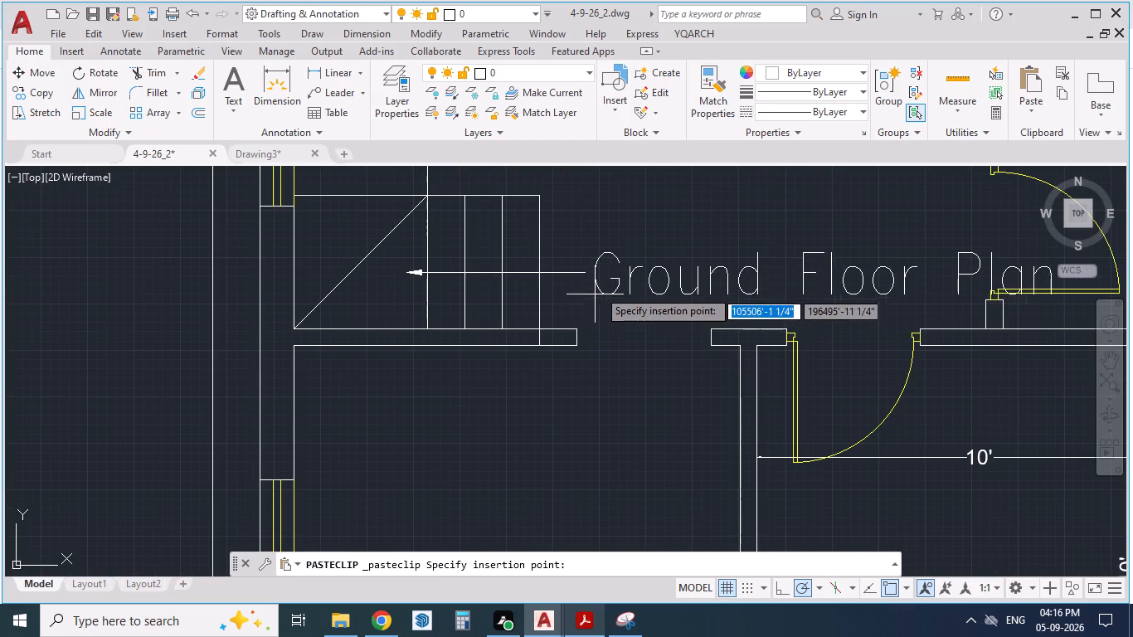
pyautogui.click(598, 289)
# Replace the copied text in the hall with UP, centre it, and narrow its text frame to about 1'-5".
pyautogui.doubleClick(596, 275)
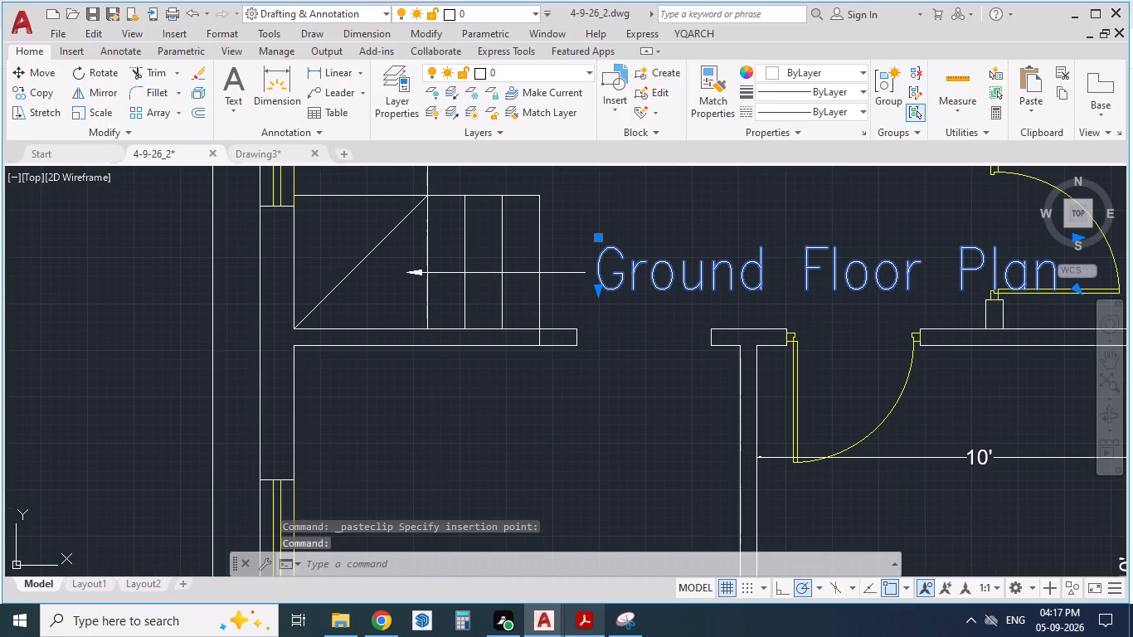
pyautogui.moveTo(597, 275); pyautogui.dragTo(1132, 261)
pyautogui.press('Delete')
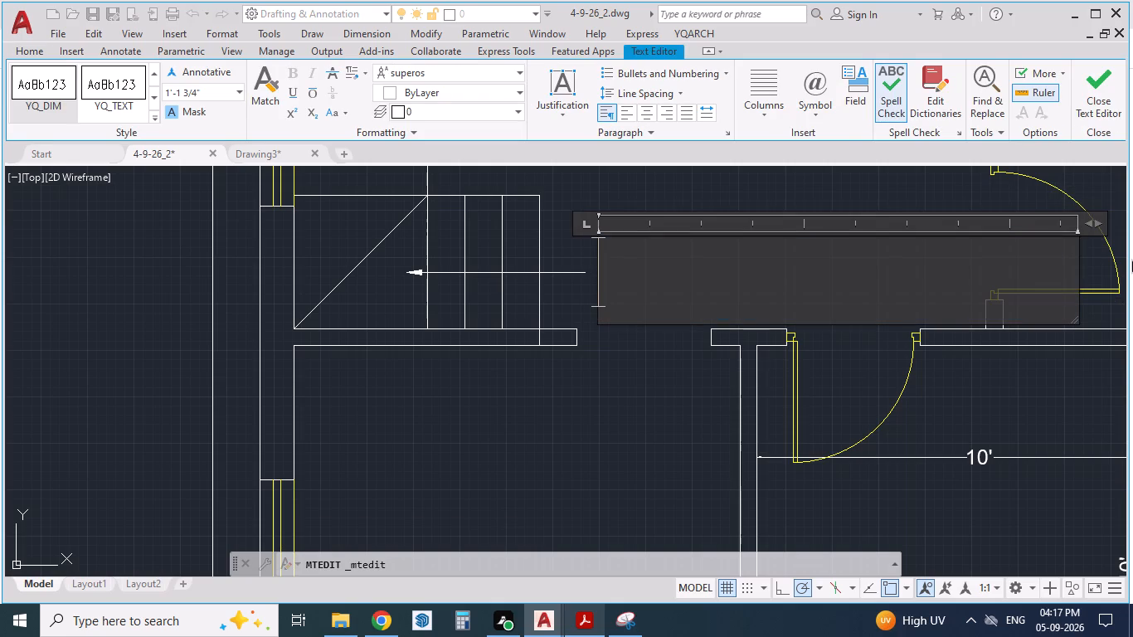
pyautogui.write('UP')
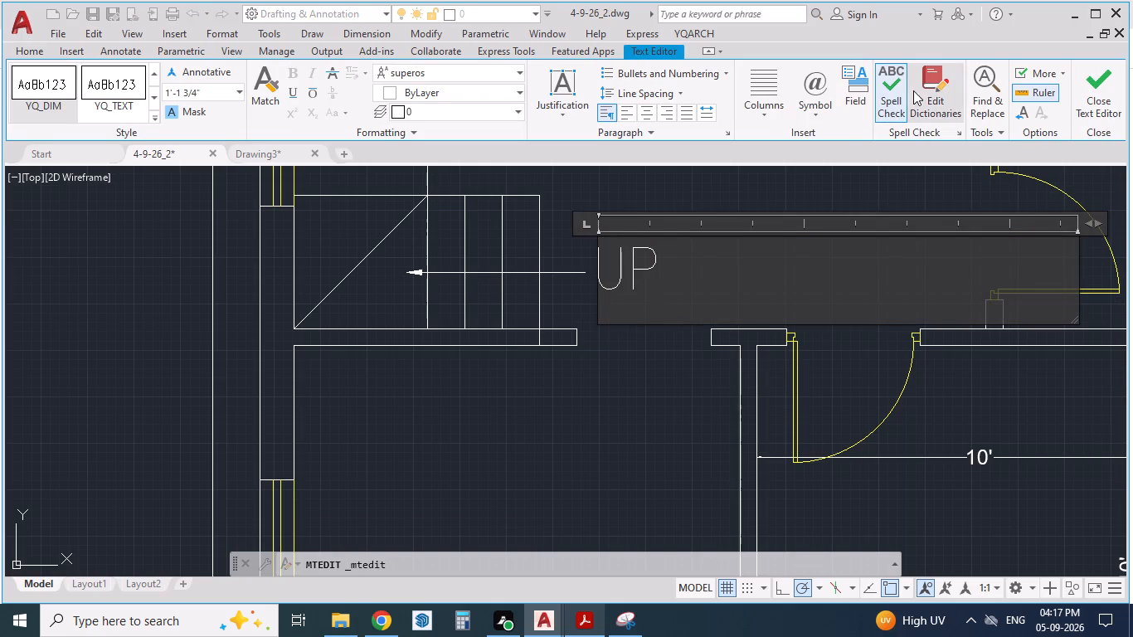
pyautogui.moveTo(669, 259); pyautogui.dragTo(489, 231)
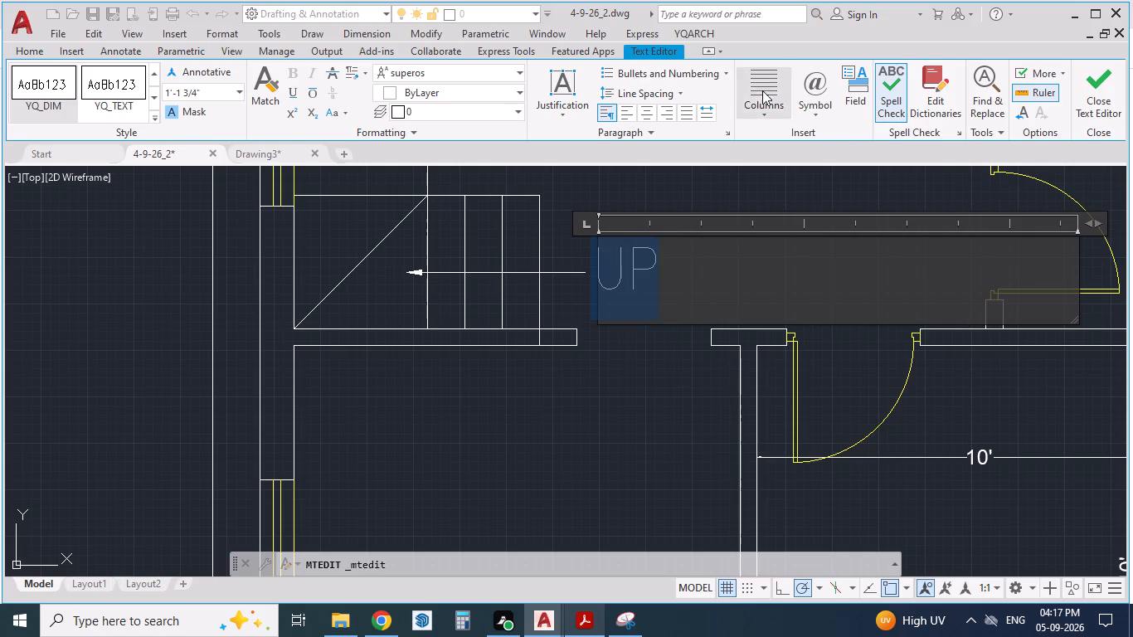
pyautogui.click(643, 113)
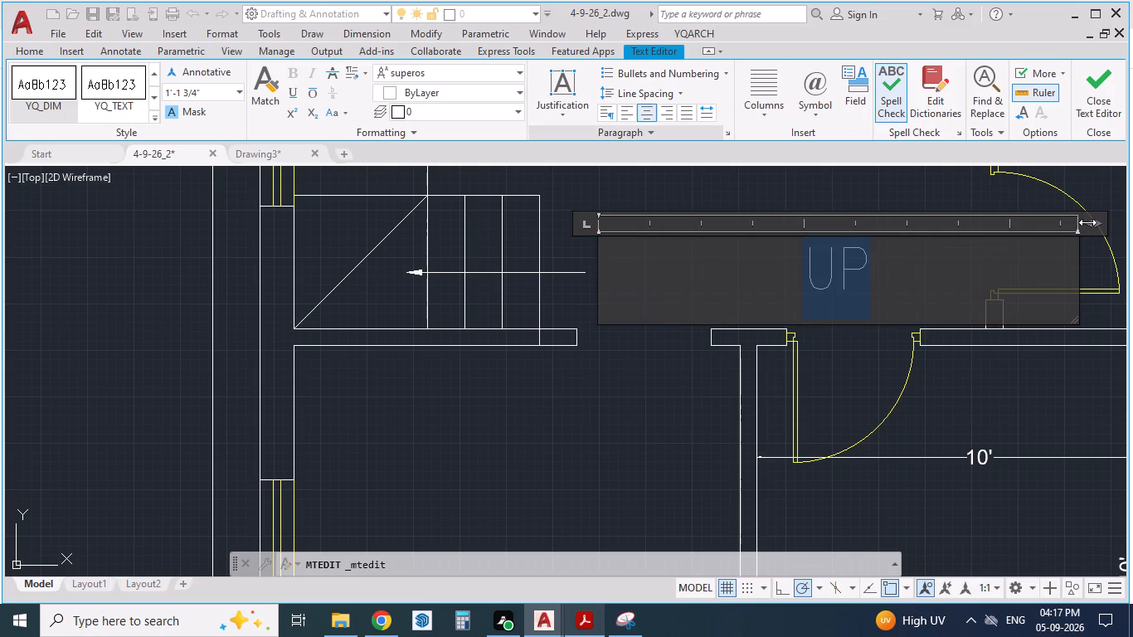
pyautogui.moveTo(1092, 223); pyautogui.dragTo(678, 212)
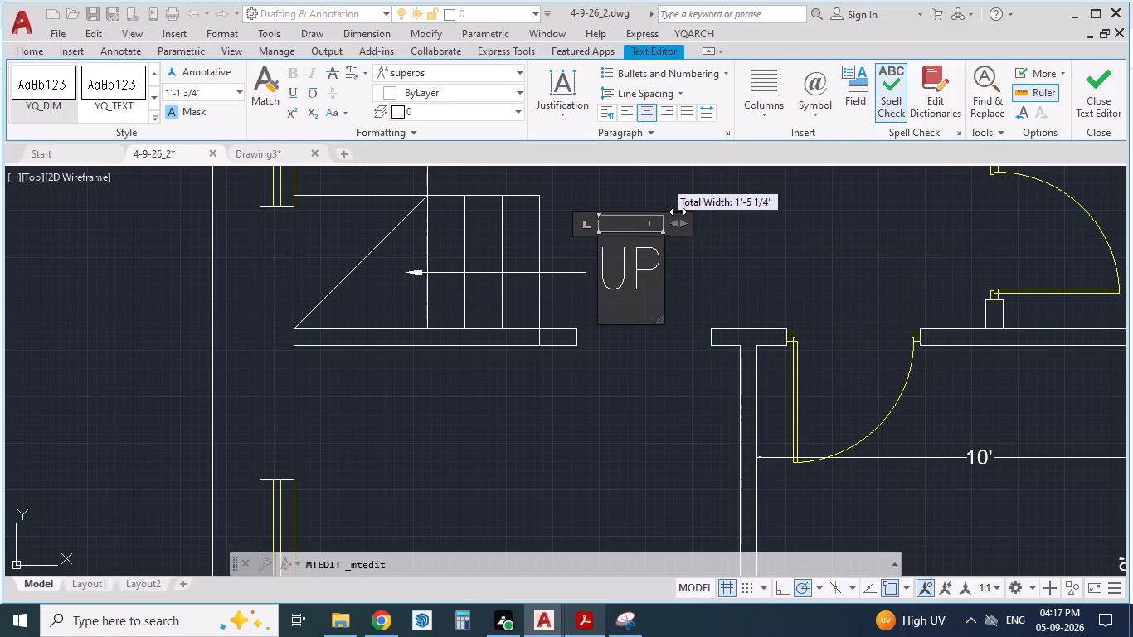
pyautogui.moveTo(678, 212); pyautogui.dragTo(676, 212)
pyautogui.click(712, 256)
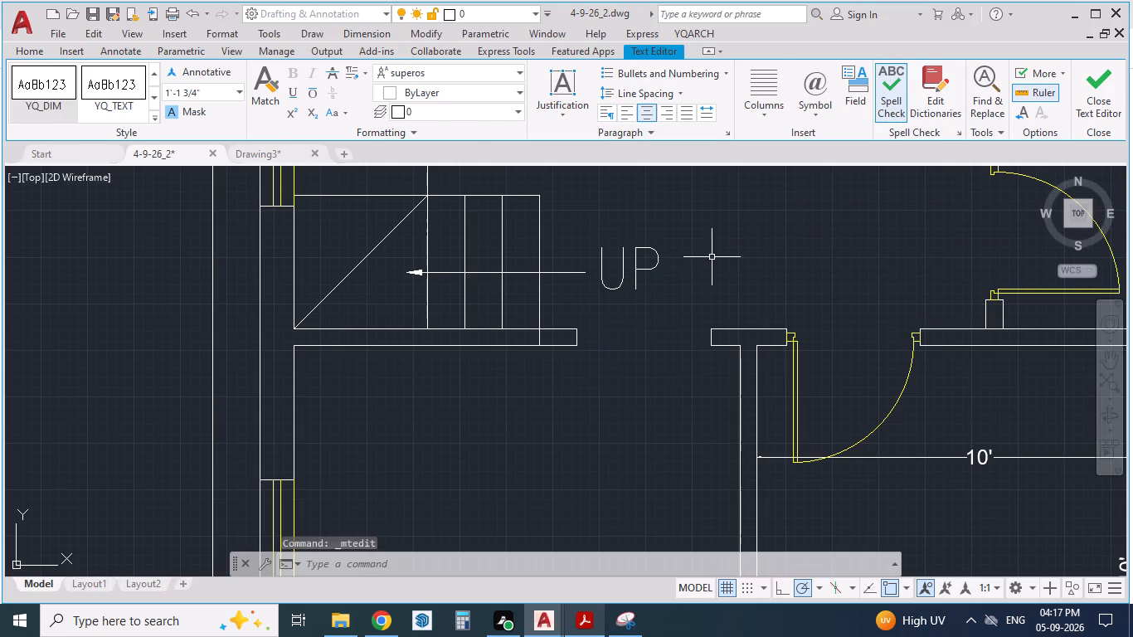
# Rotate the UP text 90° counterclockwise about a base point at its lower edge.
pyautogui.click(630, 265)
pyautogui.click(636, 268)
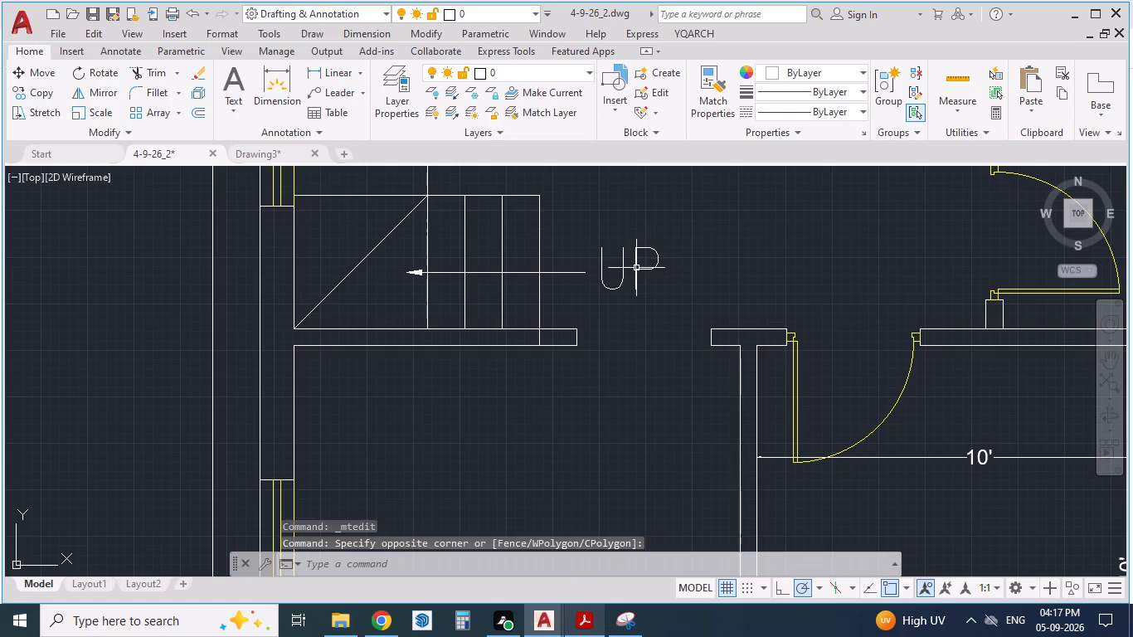
pyautogui.write('RO')
pyautogui.press('Return')
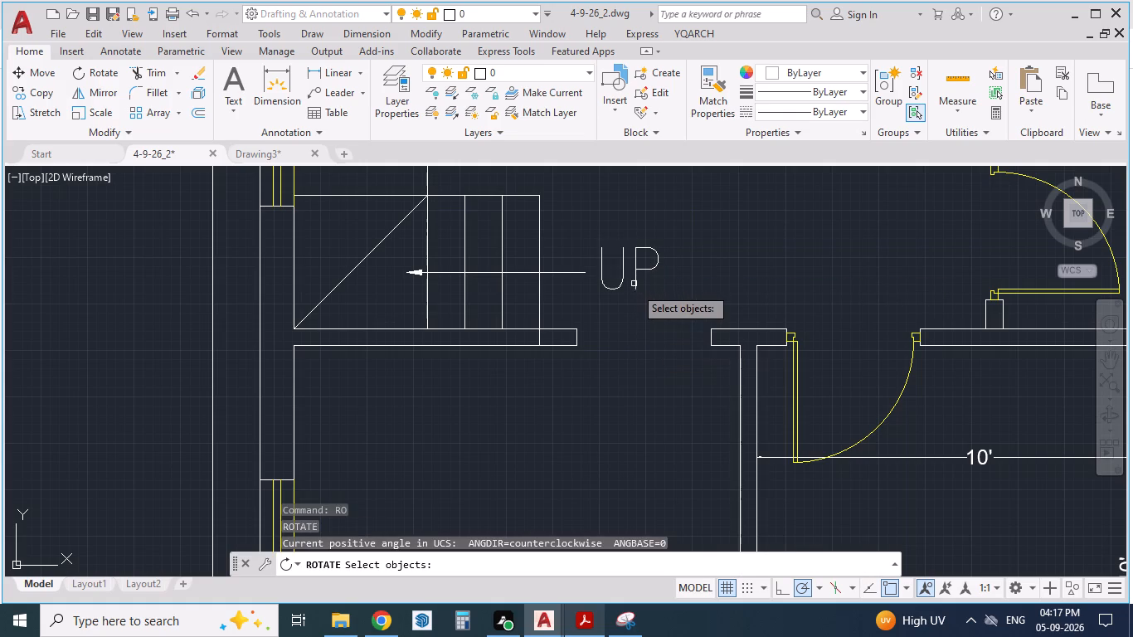
pyautogui.click(635, 287)
pyautogui.press('Return')
pyautogui.click(635, 287)
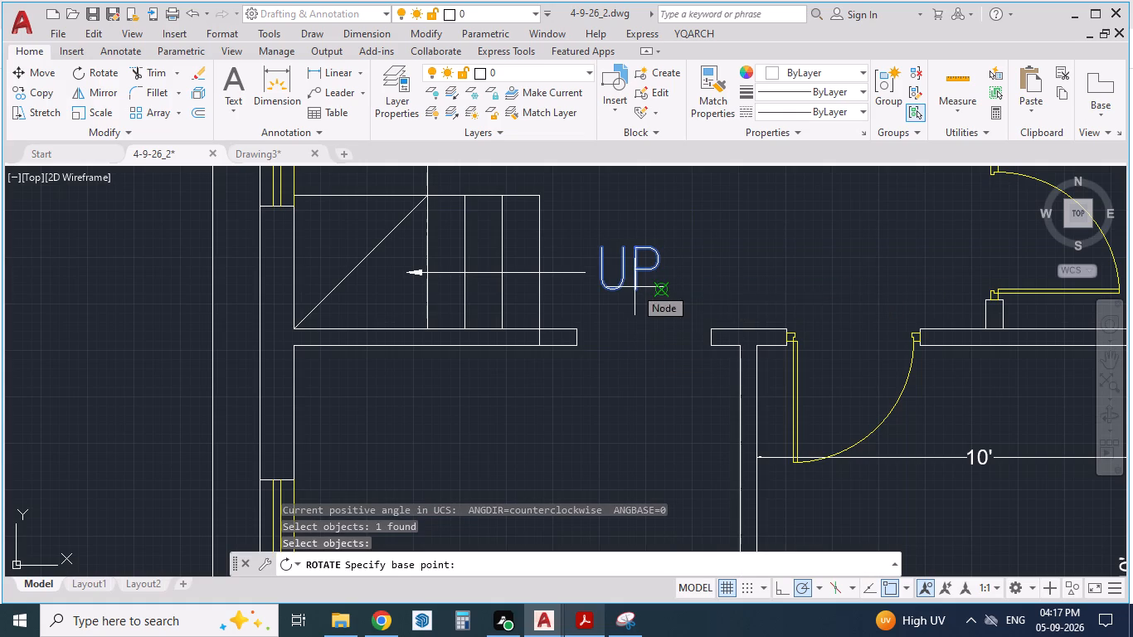
pyautogui.click(669, 218)
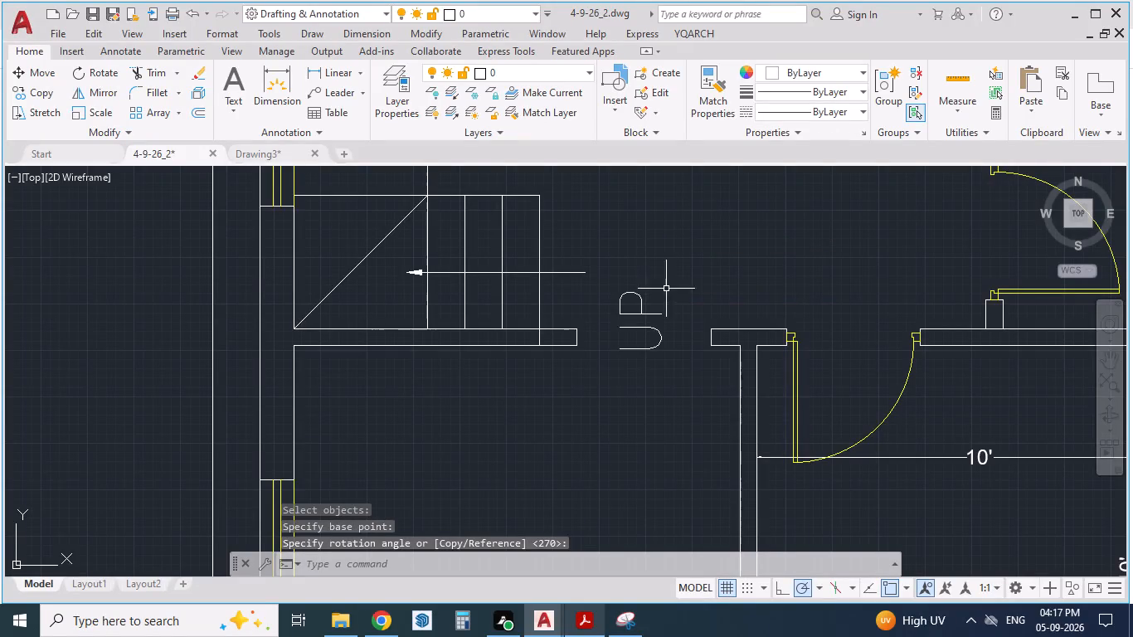
# Move the rotated UP text straight toward the kitchen side so it lines up with the tail of the stair direction arrow.
pyautogui.click(635, 294)
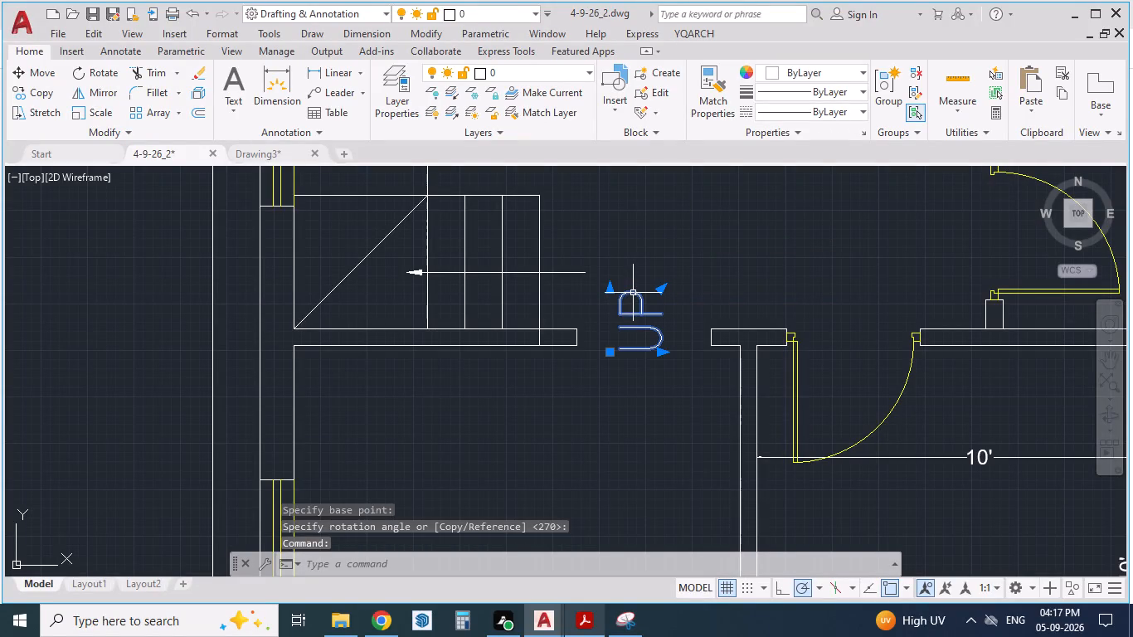
pyautogui.press('m')
pyautogui.press('Return')
pyautogui.moveTo(627, 291); pyautogui.dragTo(616, 253)
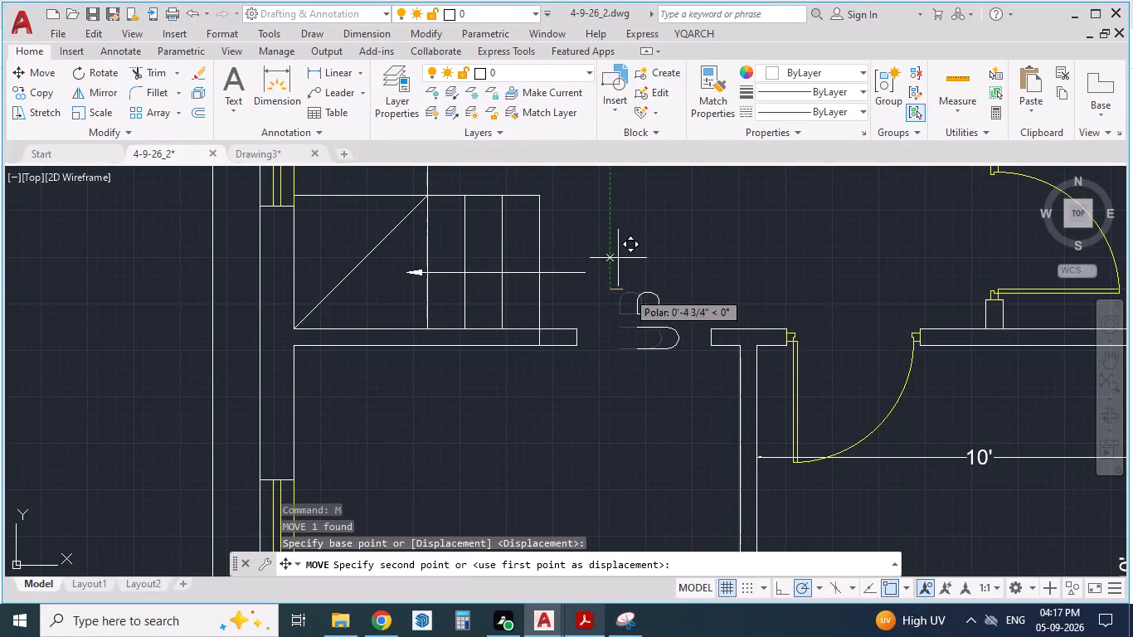
pyautogui.moveTo(616, 253); pyautogui.dragTo(605, 241)
pyautogui.click(605, 241)
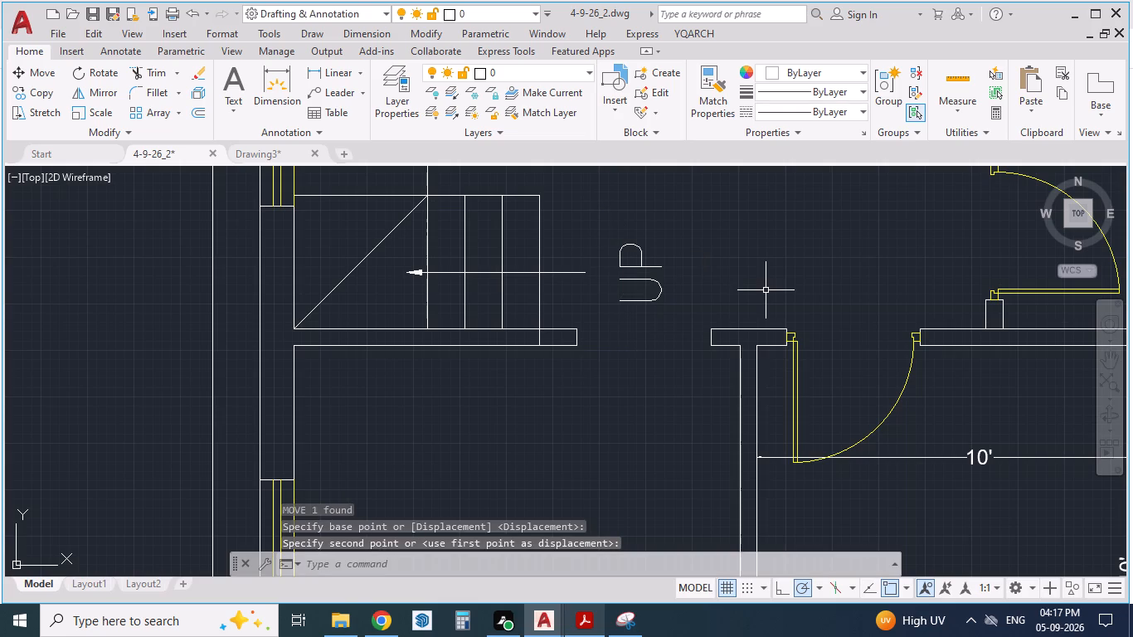
# Enclose the UP text with a variable-size circle using TCIRCLE and a distance offset factor of 0.35.
pyautogui.write('TCIR')
pyautogui.press('Return')
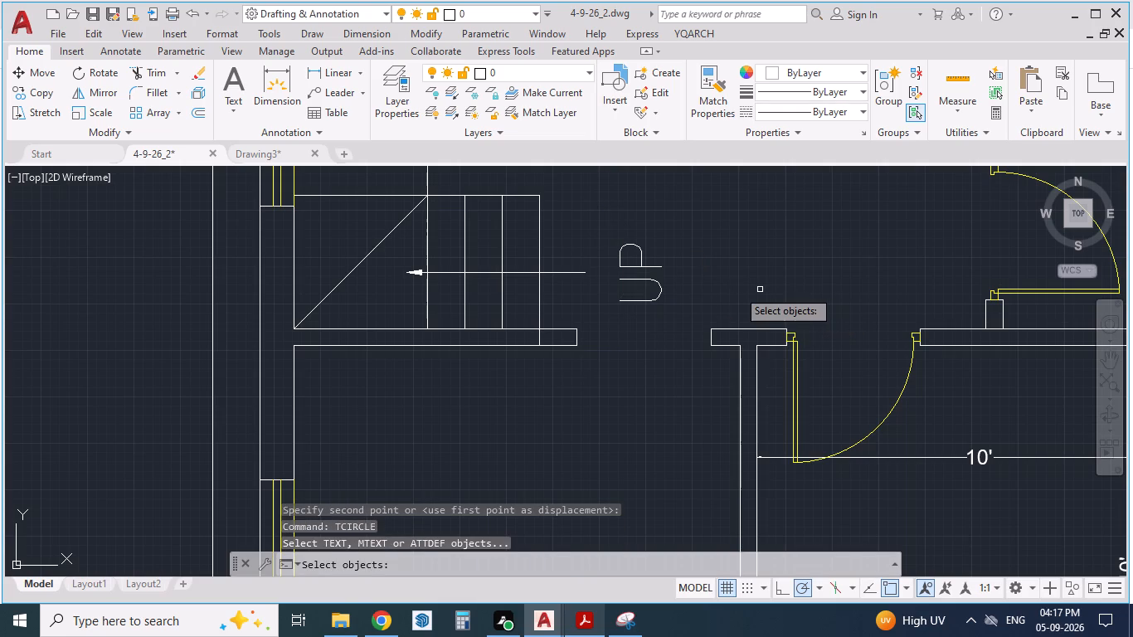
pyautogui.click(645, 279)
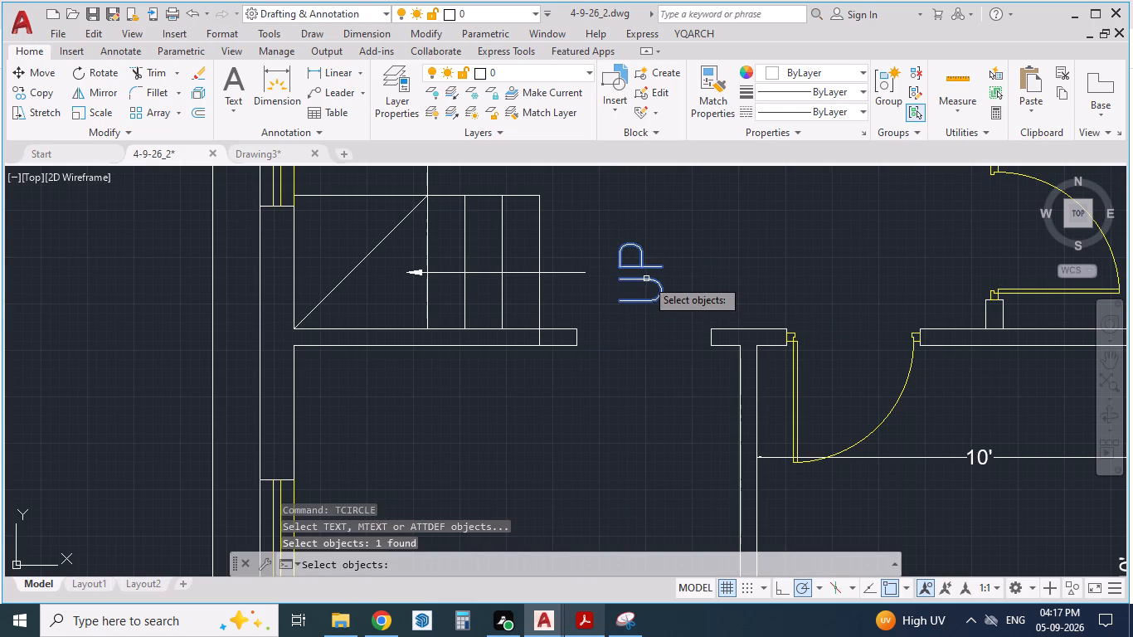
pyautogui.press('Return')
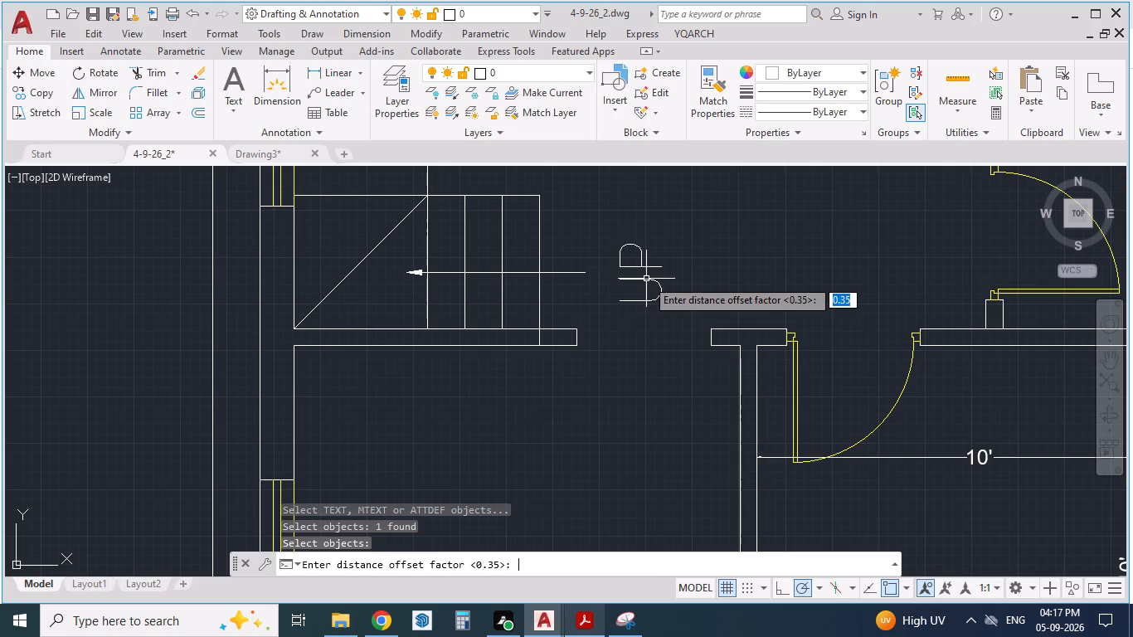
pyautogui.press('Return')
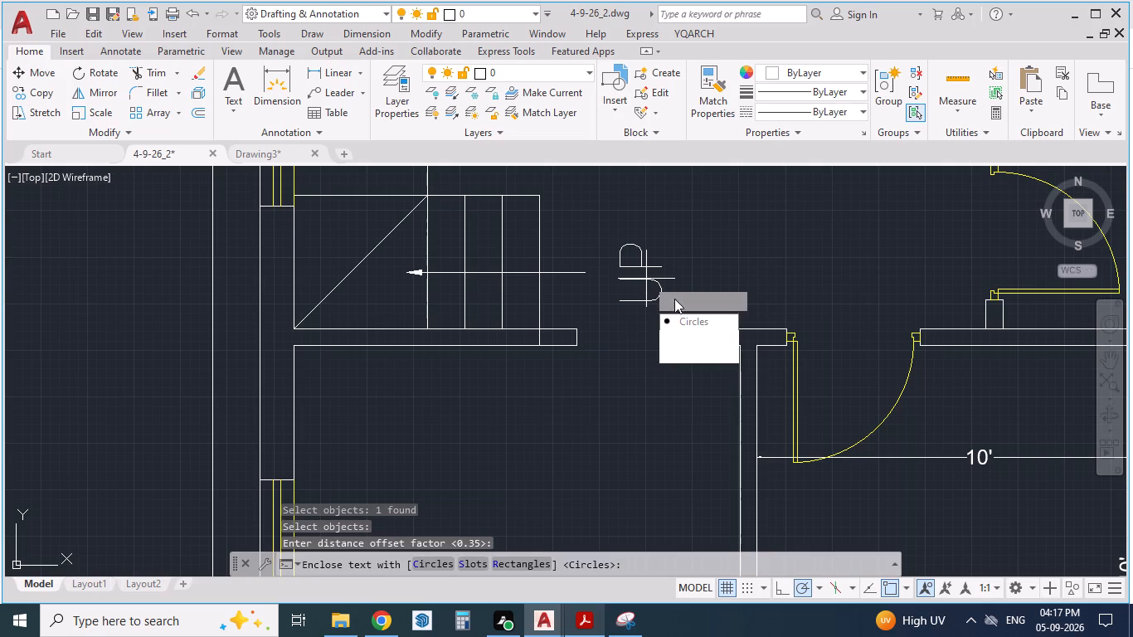
pyautogui.moveTo(684, 319); pyautogui.dragTo(646, 279)
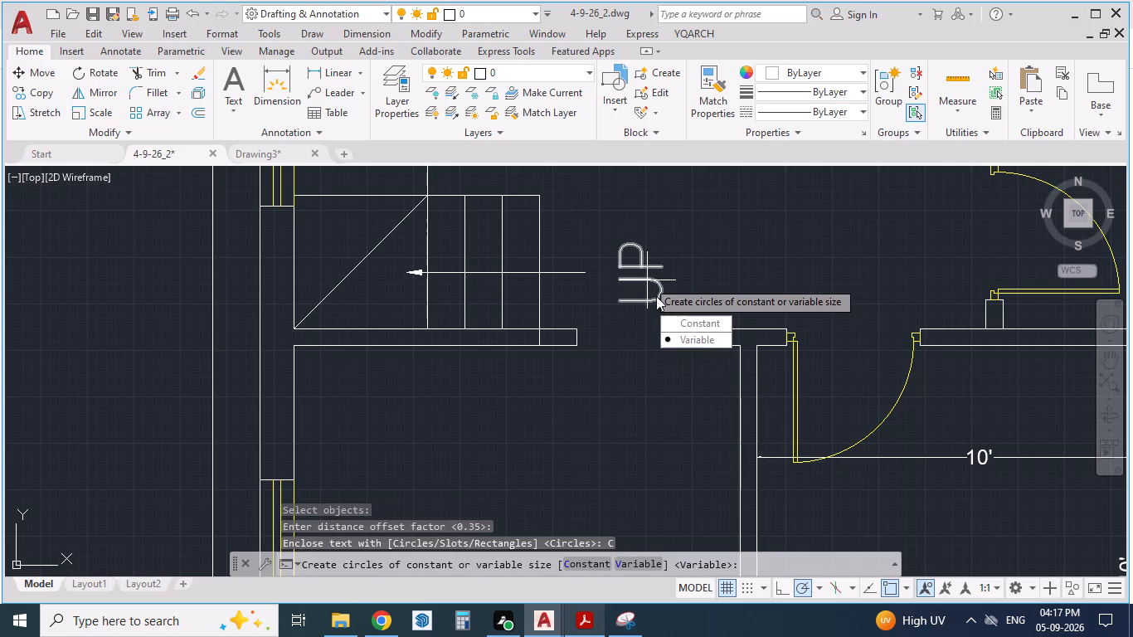
pyautogui.moveTo(687, 338); pyautogui.dragTo(647, 280)
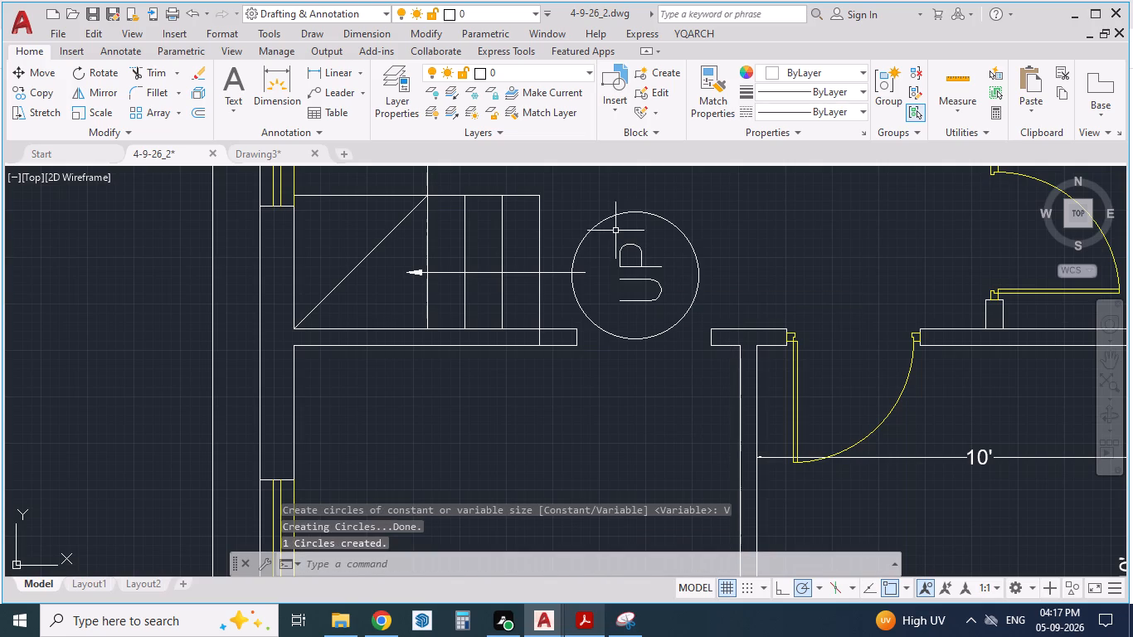
# Shrink the circle around the UP text so it fits closely around the letters, keeping its centre.
pyautogui.moveTo(629, 212); pyautogui.dragTo(630, 221)
pyautogui.moveTo(639, 208); pyautogui.dragTo(635, 228)
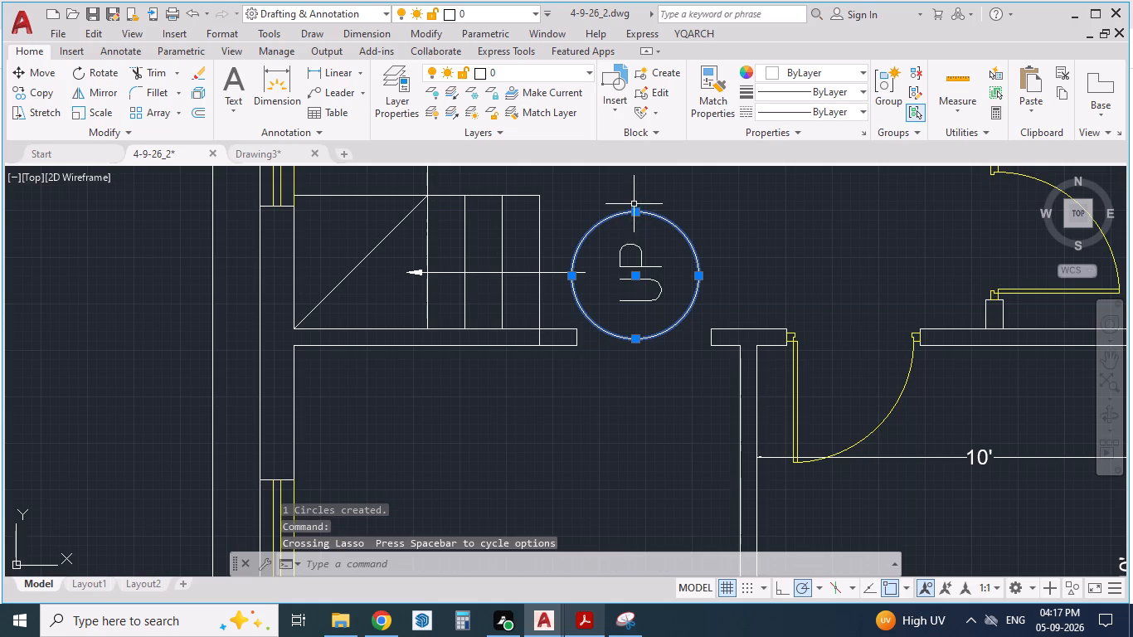
pyautogui.moveTo(637, 211); pyautogui.dragTo(637, 229)
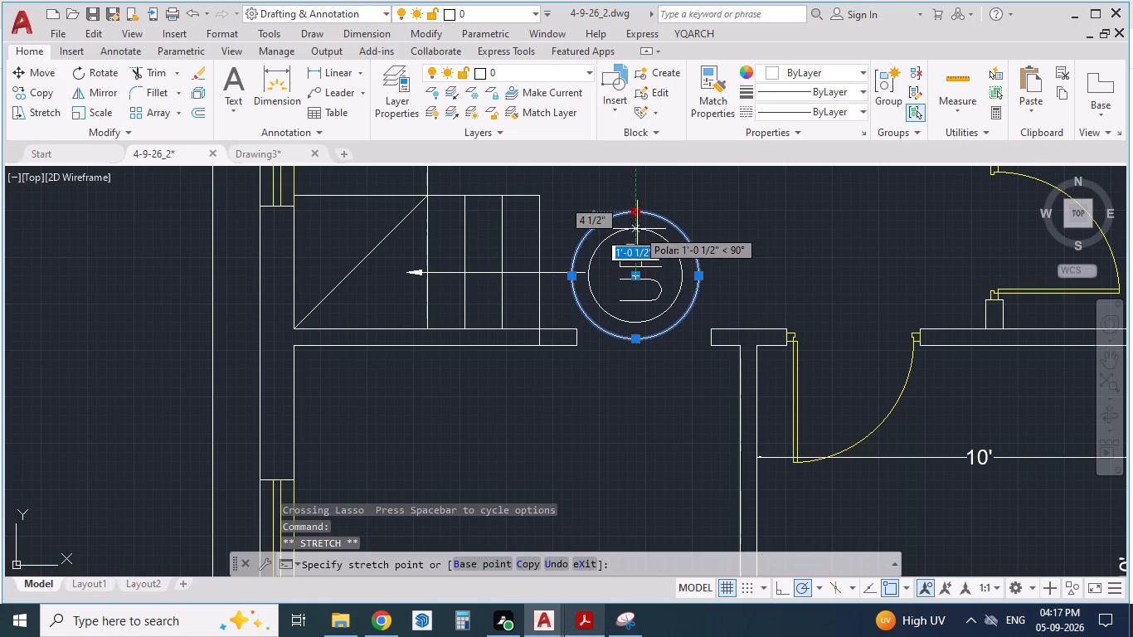
pyautogui.moveTo(637, 229); pyautogui.dragTo(639, 237)
pyautogui.click(639, 237)
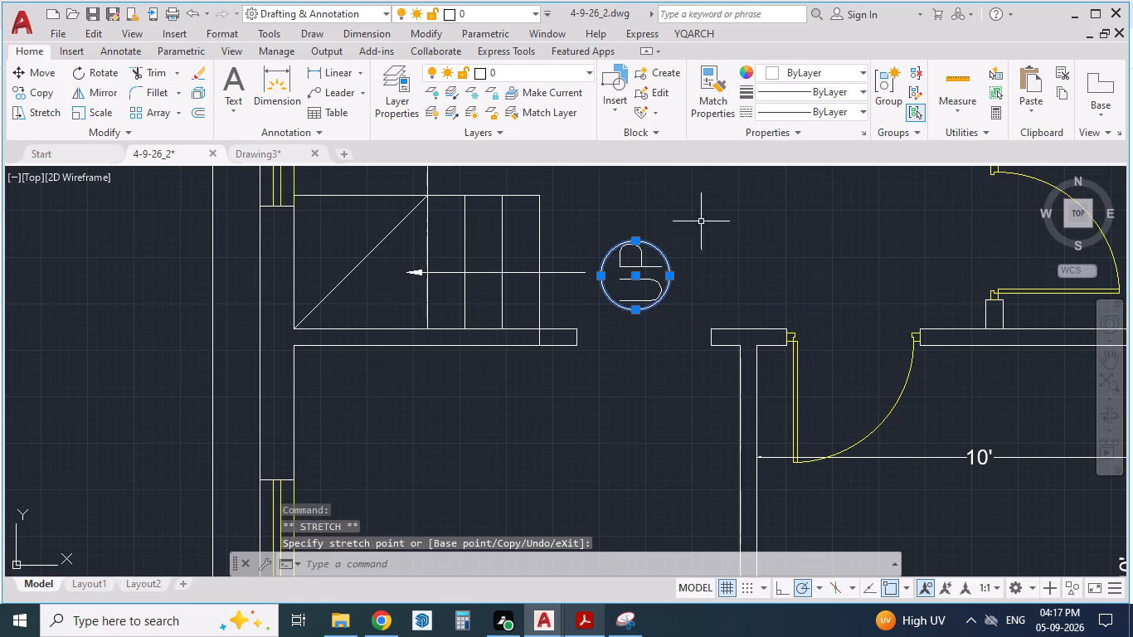
pyautogui.press('Return')
pyautogui.scroll(-1, 576, 397)
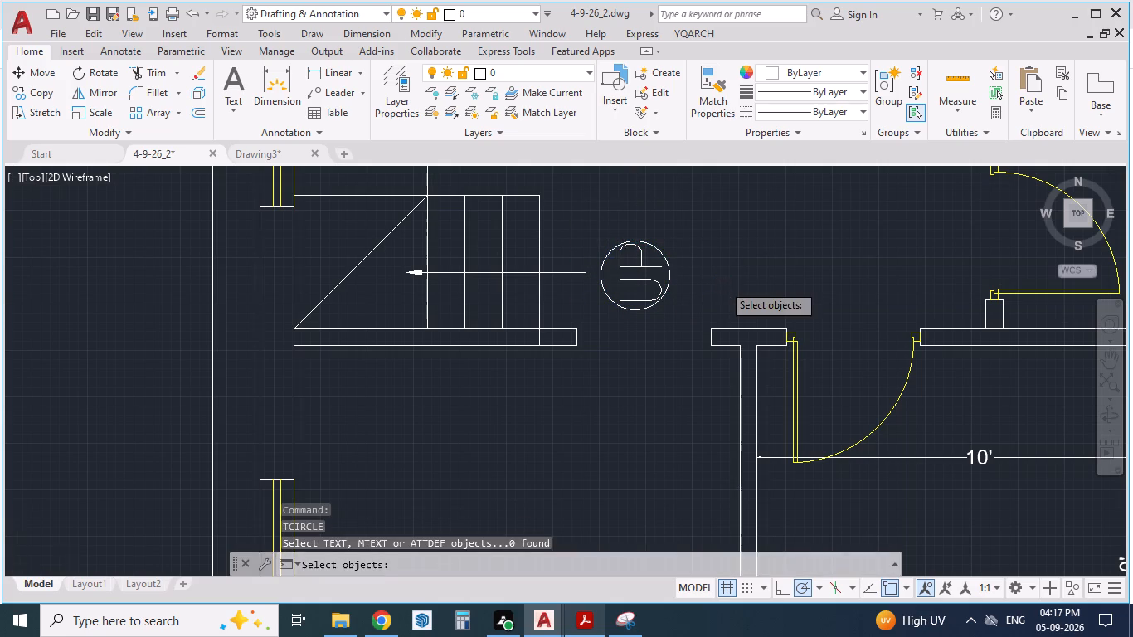
pyautogui.scroll(-1, 576, 397)
pyautogui.press('Escape')
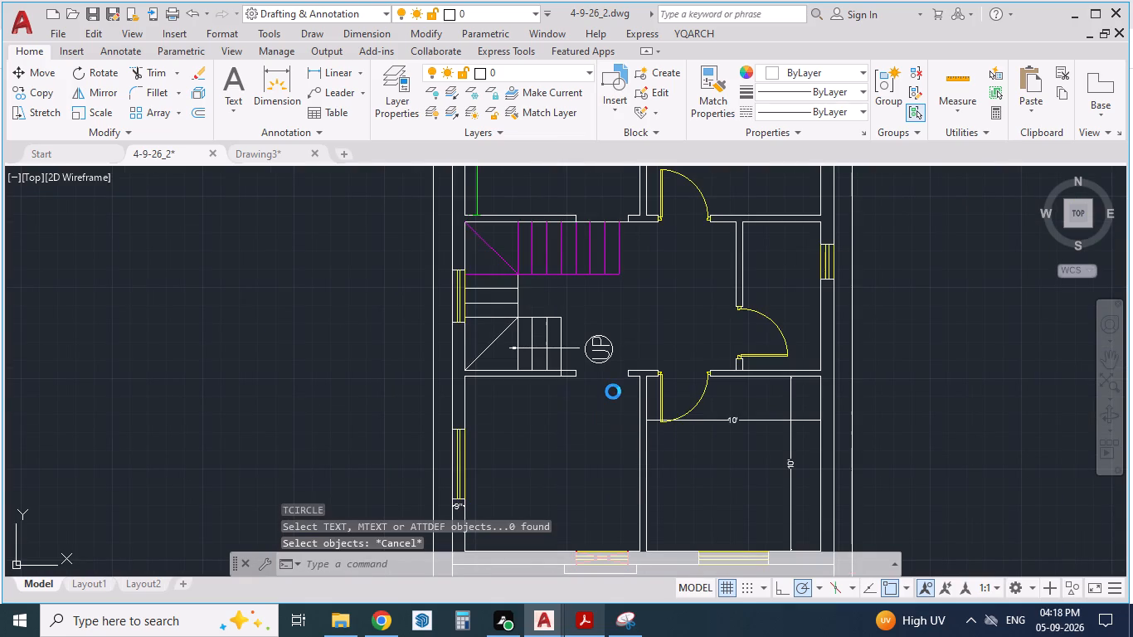
pyautogui.scroll(-3, 673, 359)
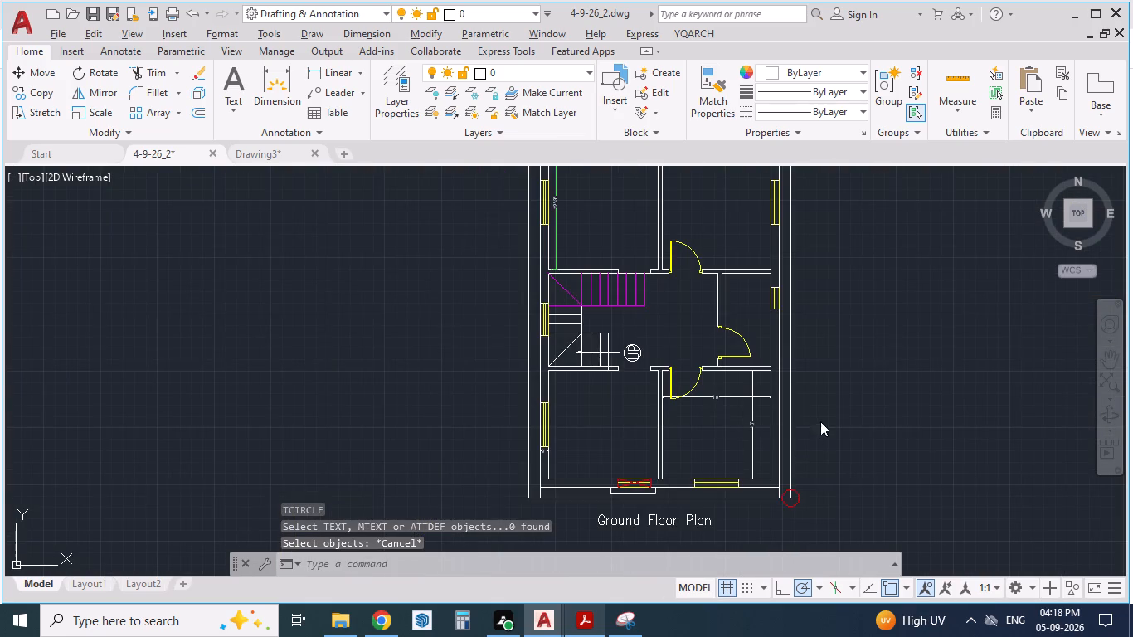
# Switch to the reference PDF and copy its heading "24x34 (816 sq ft) House Plan - North face - FP1319".
pyautogui.hotkey('alt', 'Tab')
pyautogui.hotkey('alt', 'Tab')
pyautogui.hotkey('alt', 'Tab')
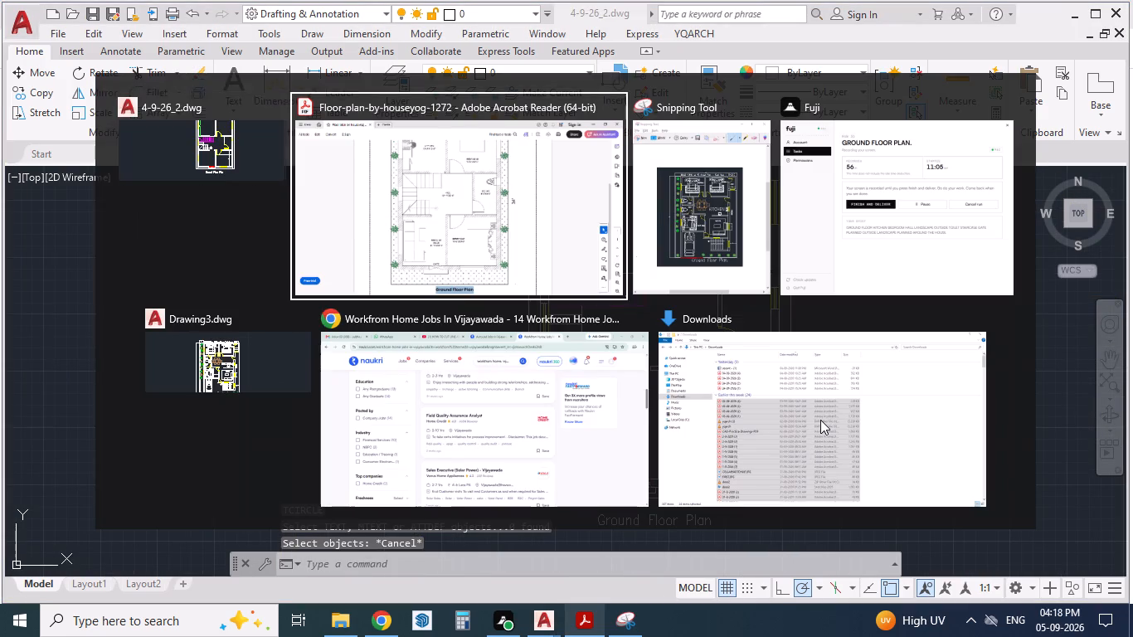
pyautogui.scroll(6, 703, 343)
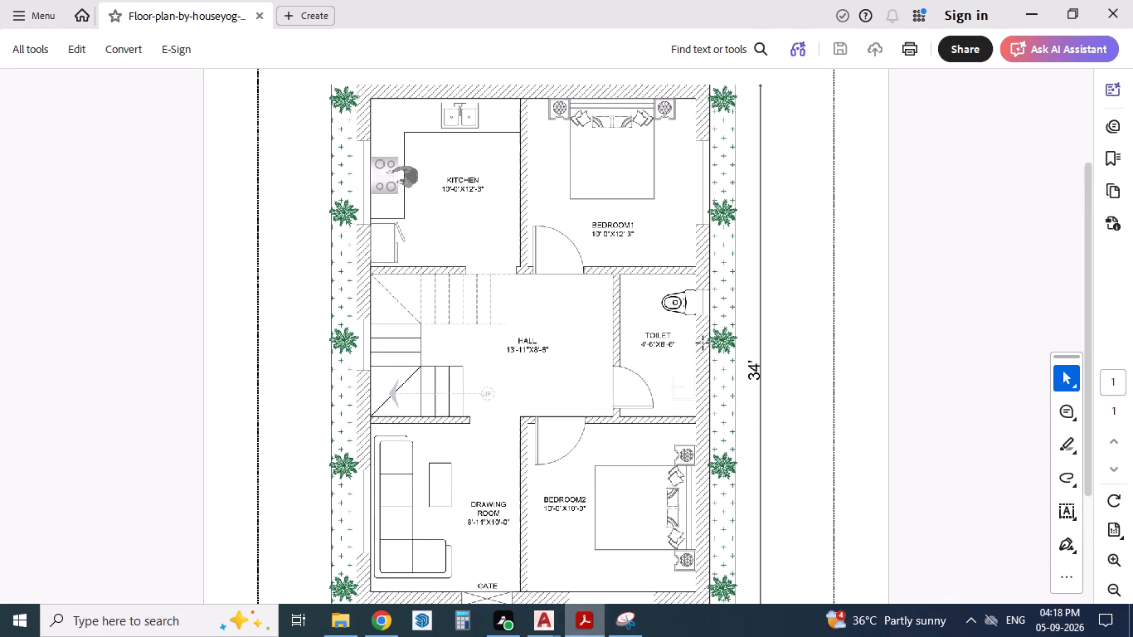
pyautogui.scroll(1, 703, 343)
pyautogui.scroll(1, 494, 260)
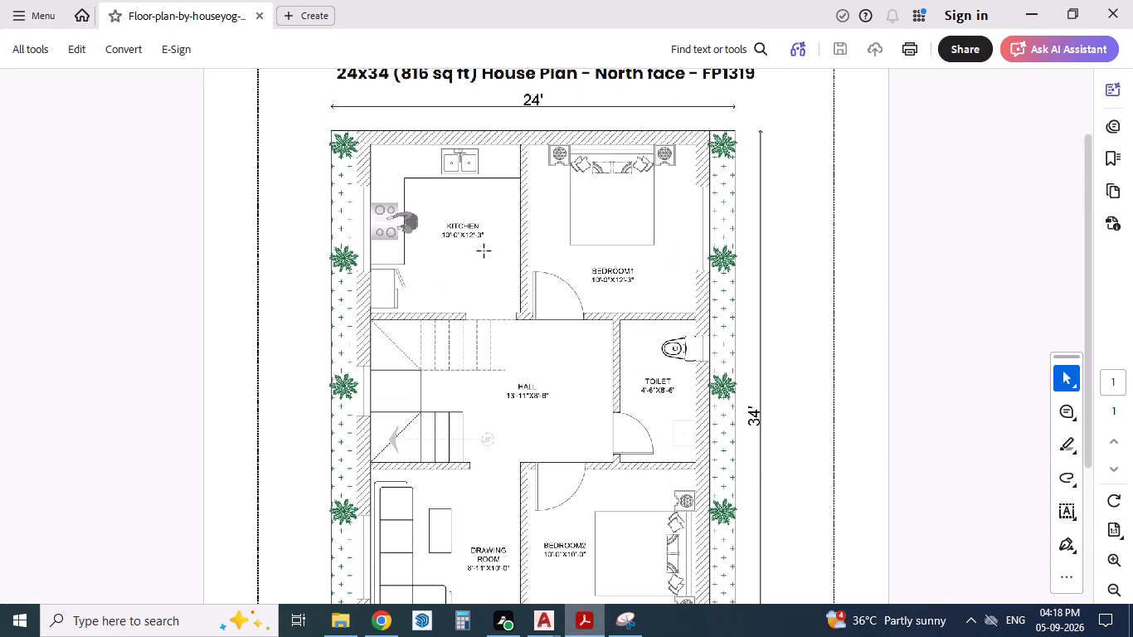
pyautogui.press('Escape')
pyautogui.scroll(1, 785, 342)
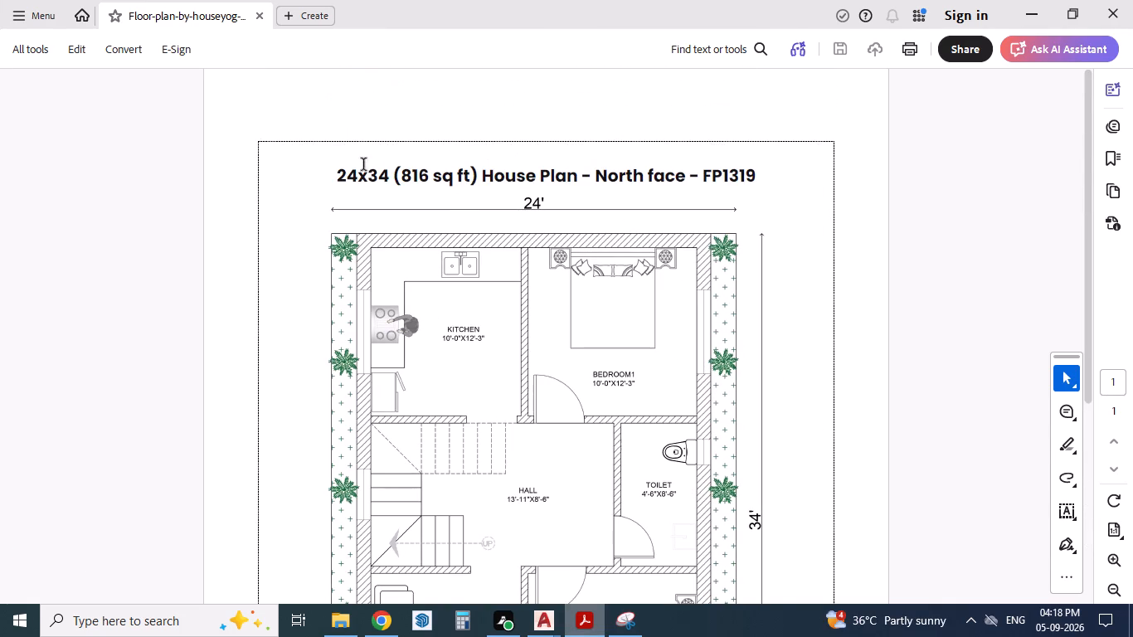
pyautogui.moveTo(339, 173); pyautogui.dragTo(743, 179)
pyautogui.hotkey('ctrl', 'c')
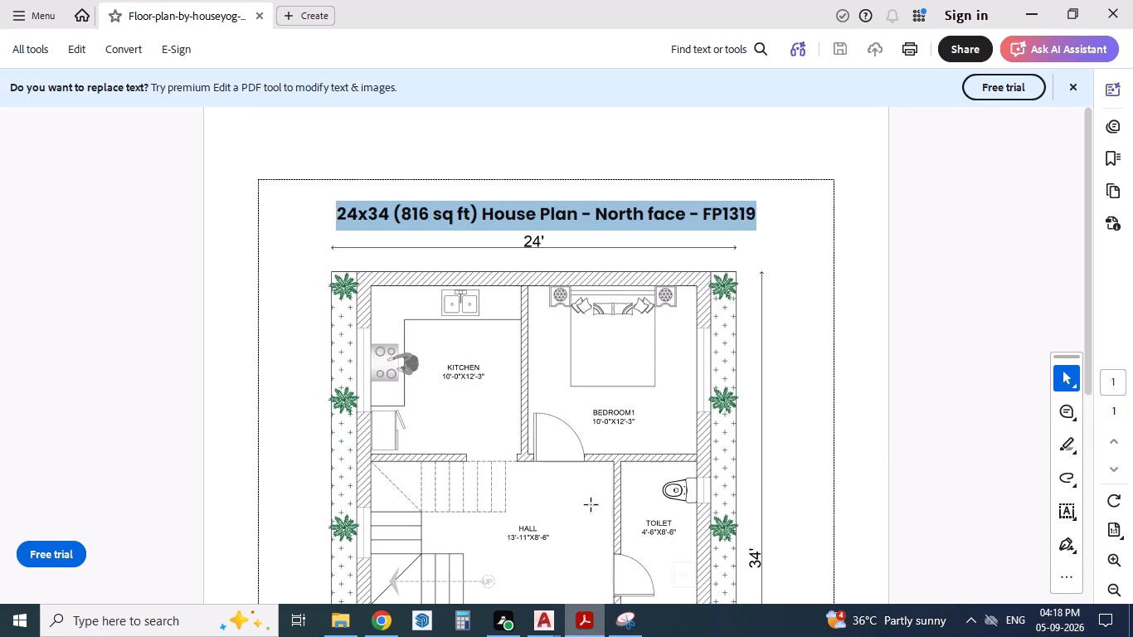
# Return to the 4-9-26_2 drawing and paste the copied heading just above the floor plan's upper wall.
pyautogui.click(538, 626)
pyautogui.click(523, 576)
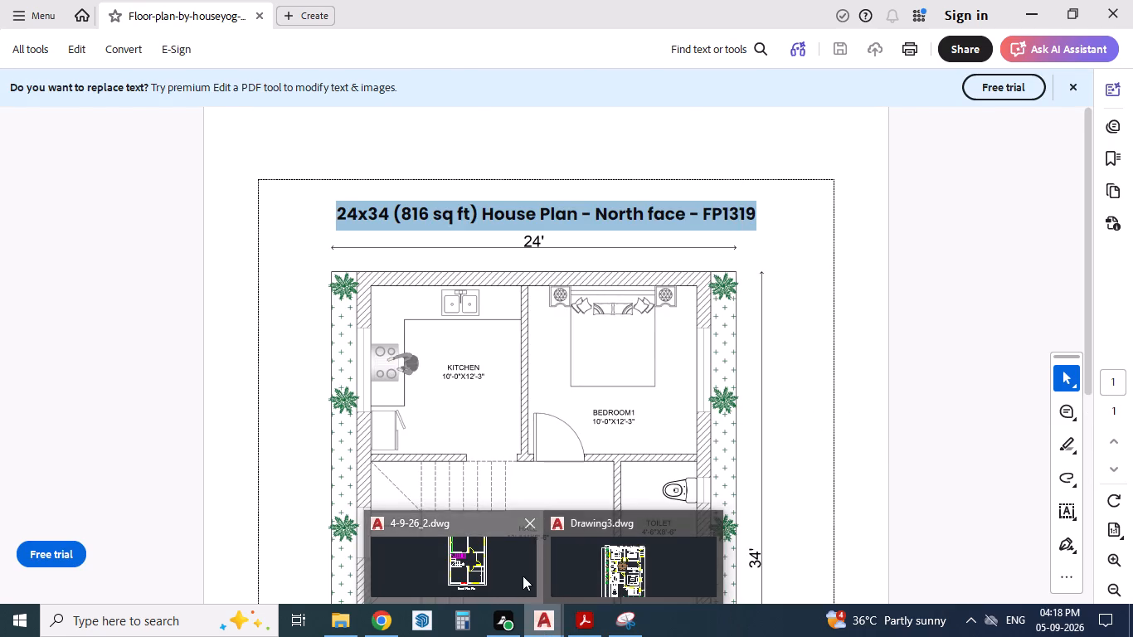
pyautogui.scroll(-2, 561, 414)
pyautogui.scroll(1, 595, 256)
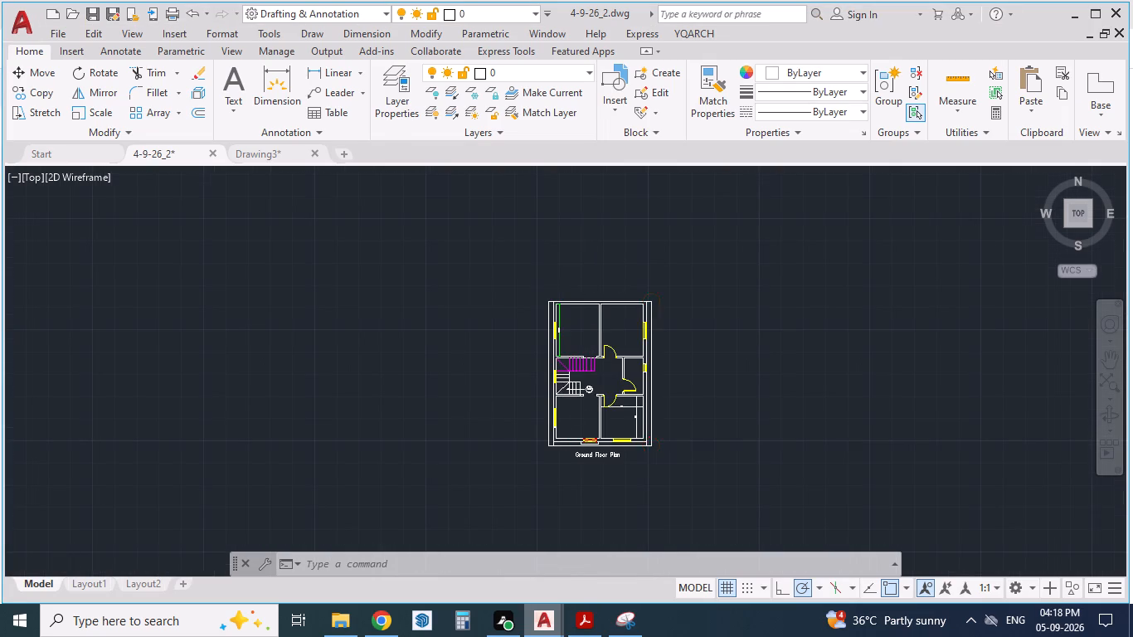
pyautogui.scroll(1, 566, 320)
pyautogui.hotkey('ctrl', 'v')
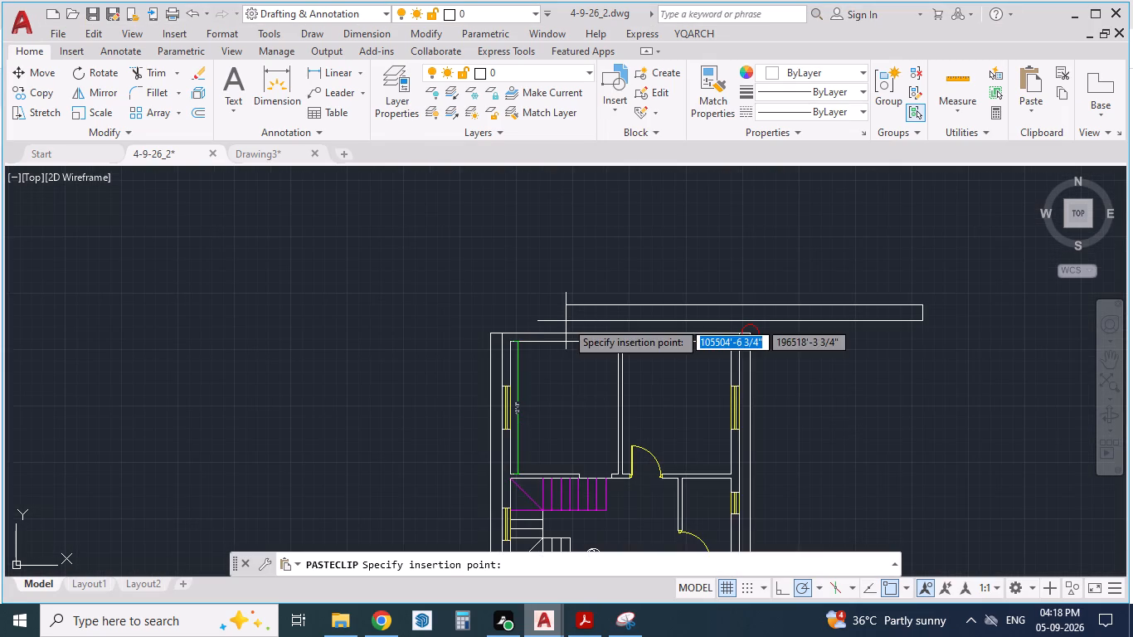
pyautogui.click(462, 325)
pyautogui.press('Escape')
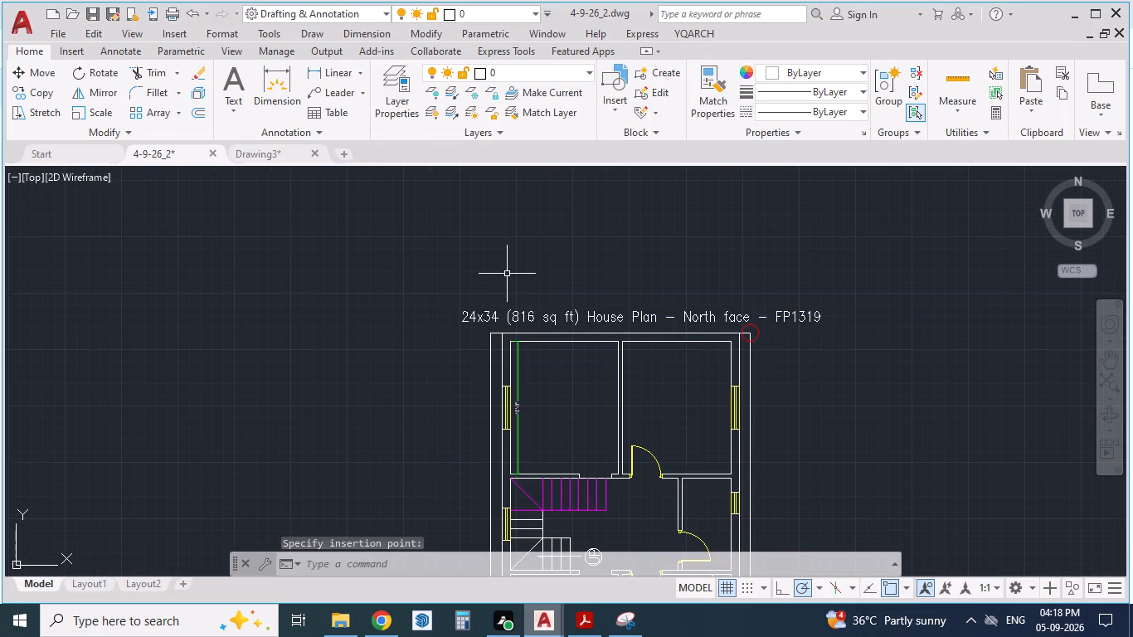
pyautogui.scroll(-2, 503, 273)
pyautogui.scroll(2, 555, 345)
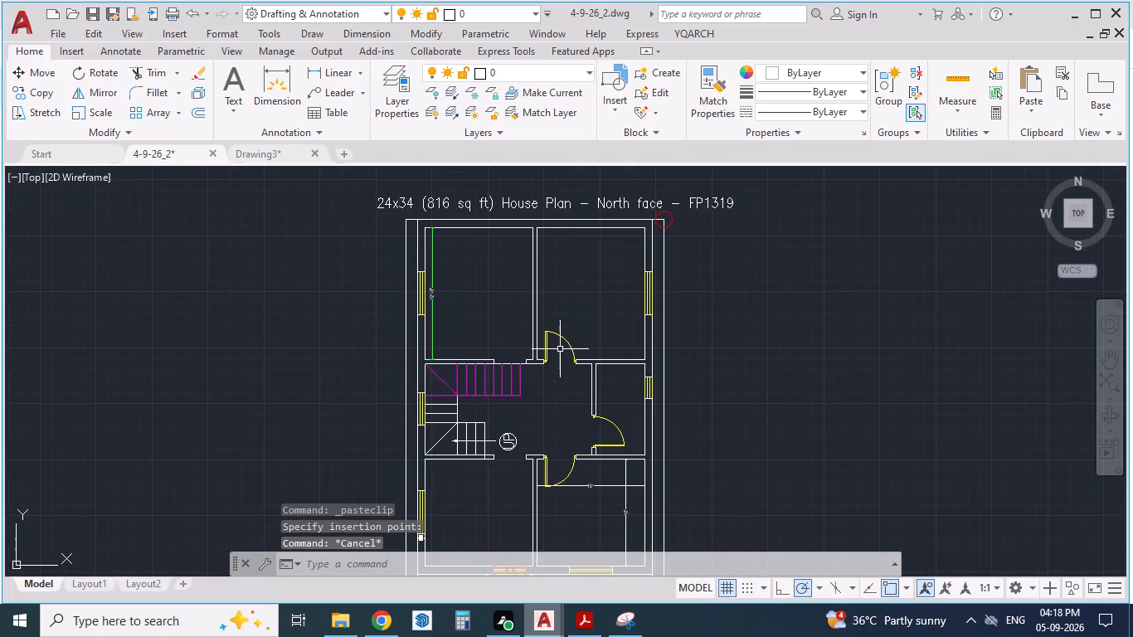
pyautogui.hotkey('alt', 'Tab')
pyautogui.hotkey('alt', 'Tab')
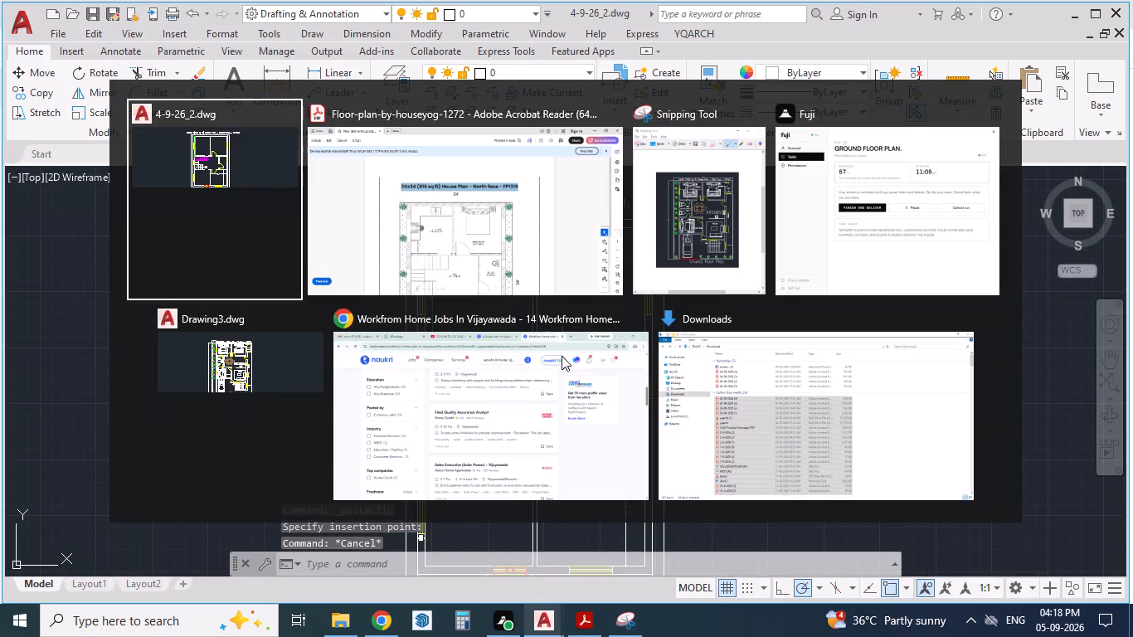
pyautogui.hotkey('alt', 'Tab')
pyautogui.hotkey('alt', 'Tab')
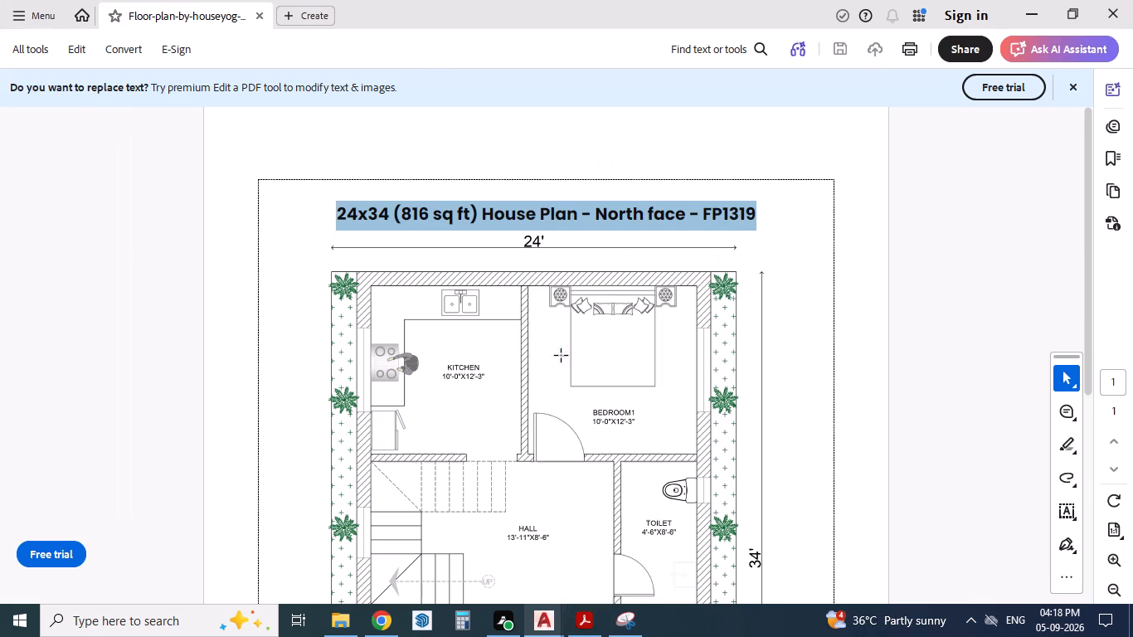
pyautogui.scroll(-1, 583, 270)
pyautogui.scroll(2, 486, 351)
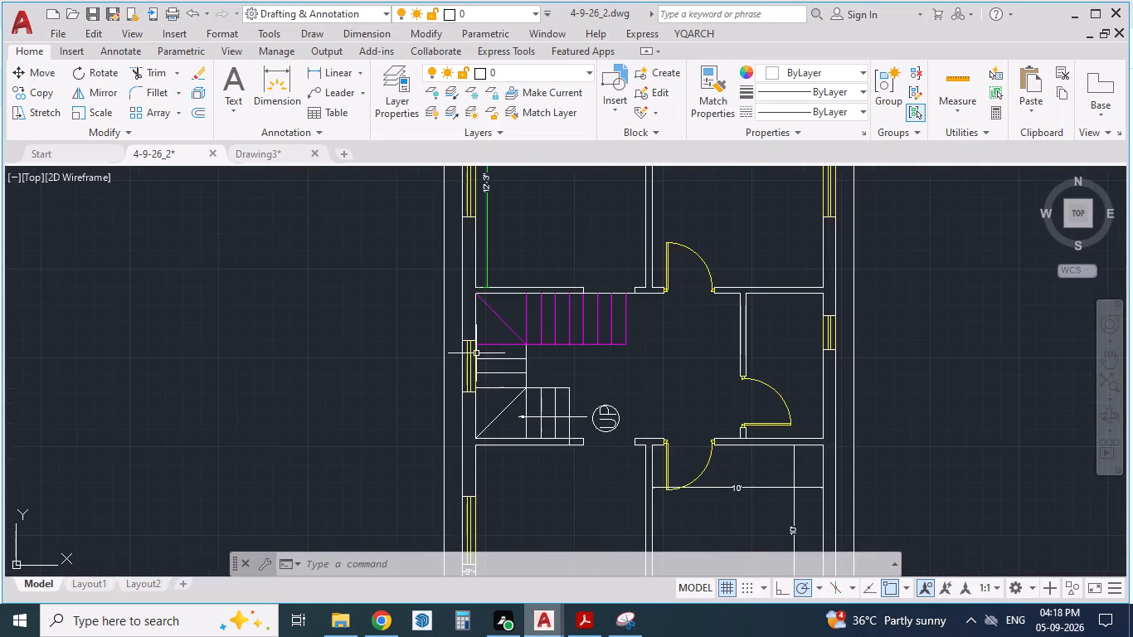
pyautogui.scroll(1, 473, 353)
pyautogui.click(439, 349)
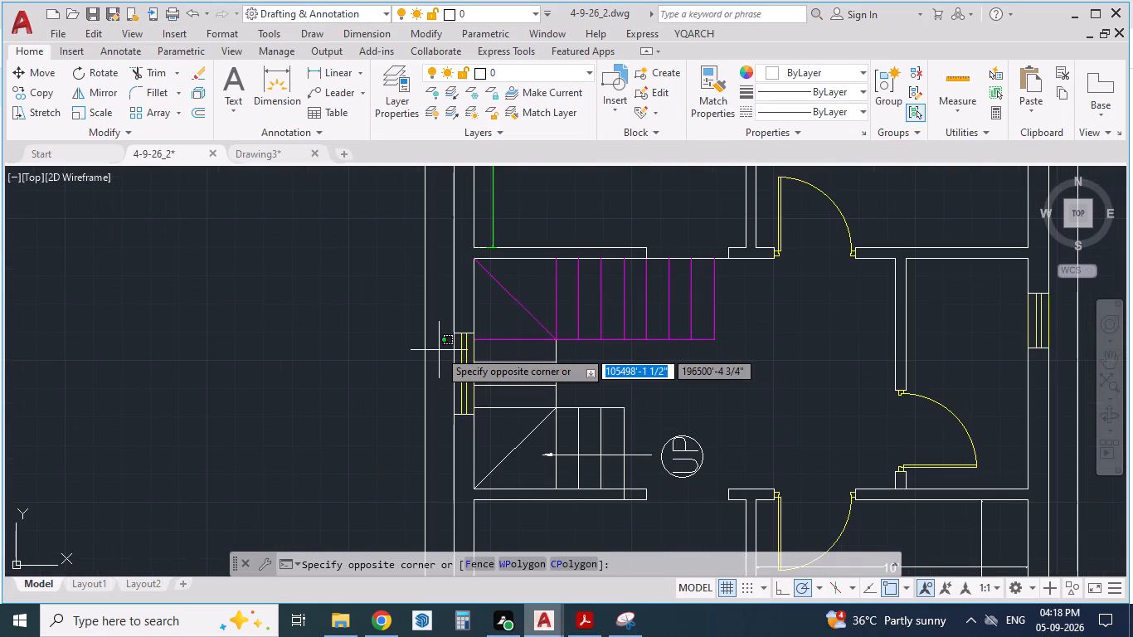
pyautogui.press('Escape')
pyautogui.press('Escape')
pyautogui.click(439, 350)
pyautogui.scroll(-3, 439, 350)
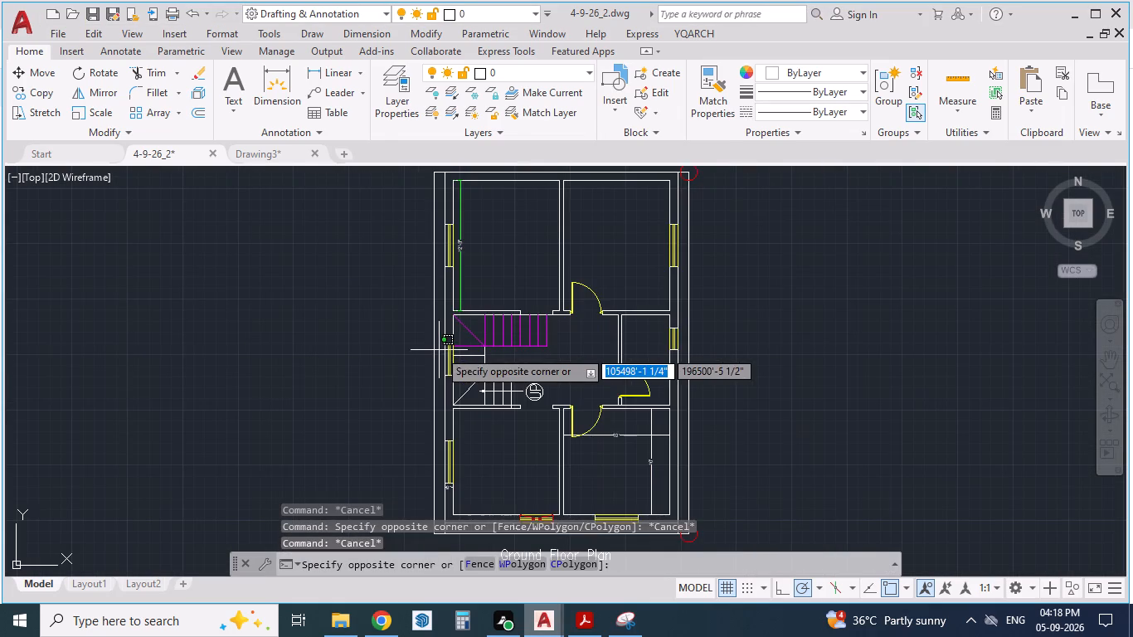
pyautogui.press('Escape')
# Join the two long lines and two short end lines of the narrow outer strip on the staircase side into one polyline.
pyautogui.scroll(2, 435, 203)
pyautogui.scroll(-2, 434, 216)
pyautogui.scroll(1, 434, 183)
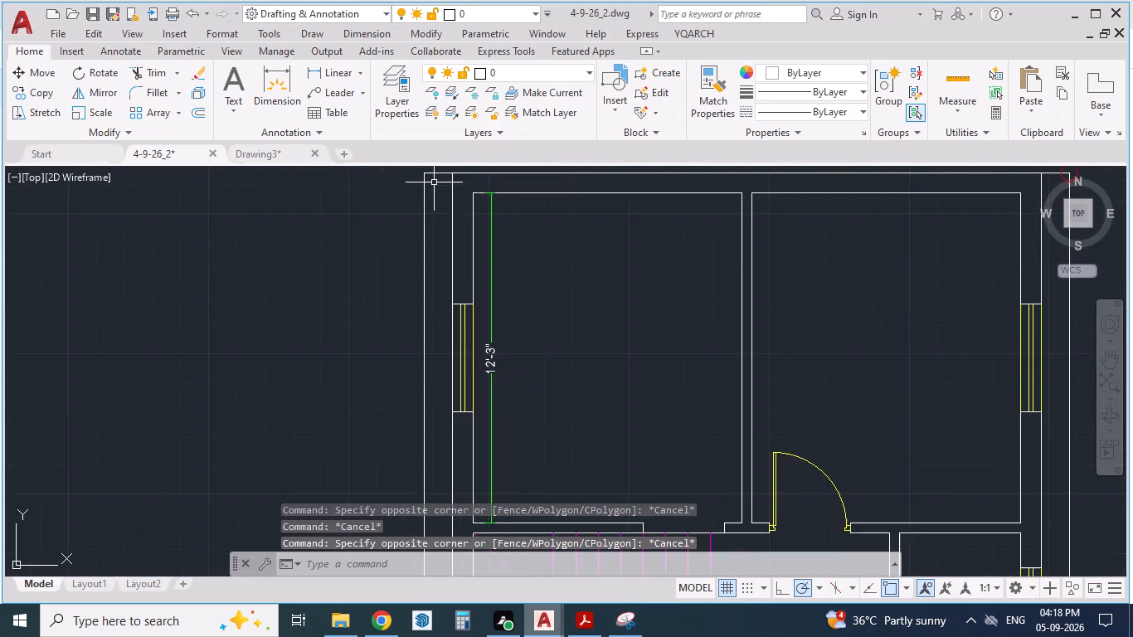
pyautogui.scroll(1, 434, 180)
pyautogui.scroll(-1, 433, 196)
pyautogui.scroll(1, 433, 202)
pyautogui.scroll(-2, 436, 274)
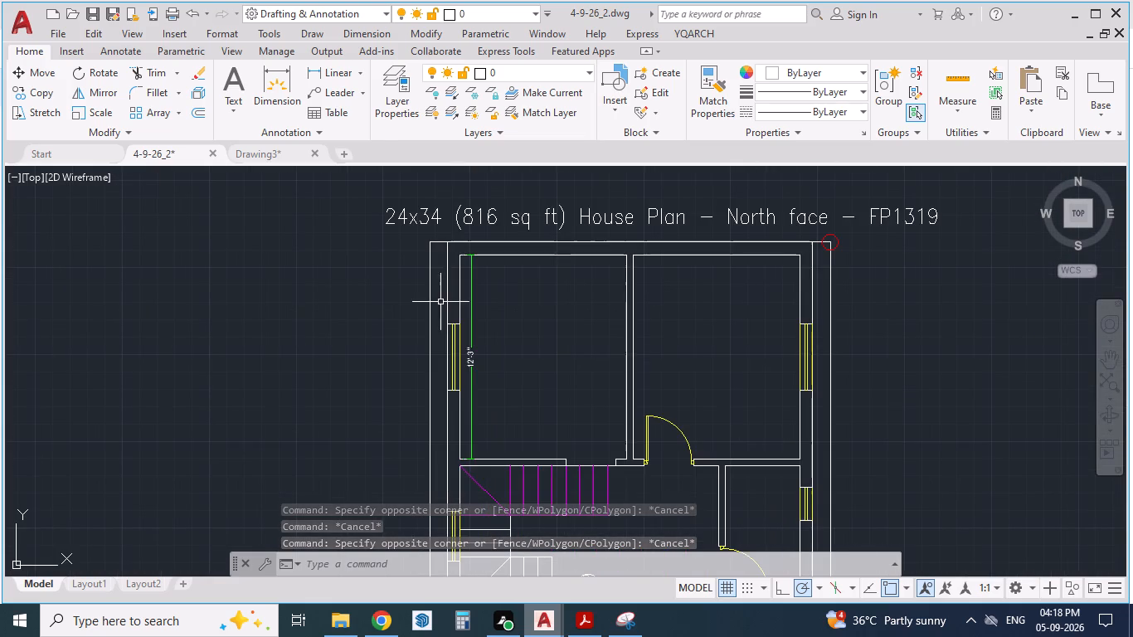
pyautogui.click(435, 245)
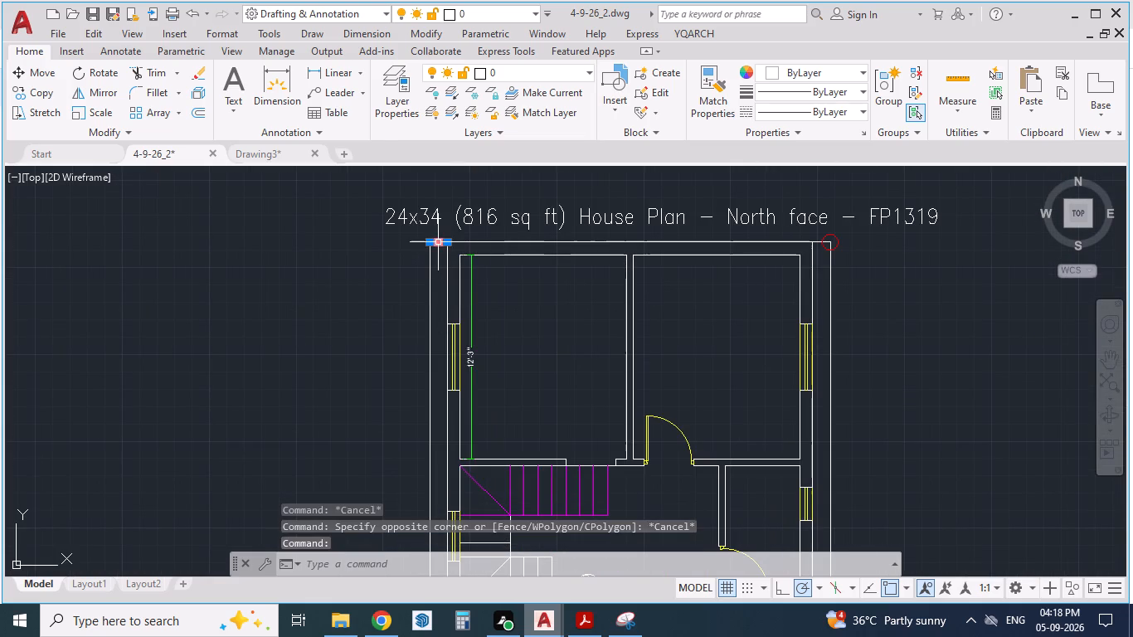
pyautogui.click(429, 265)
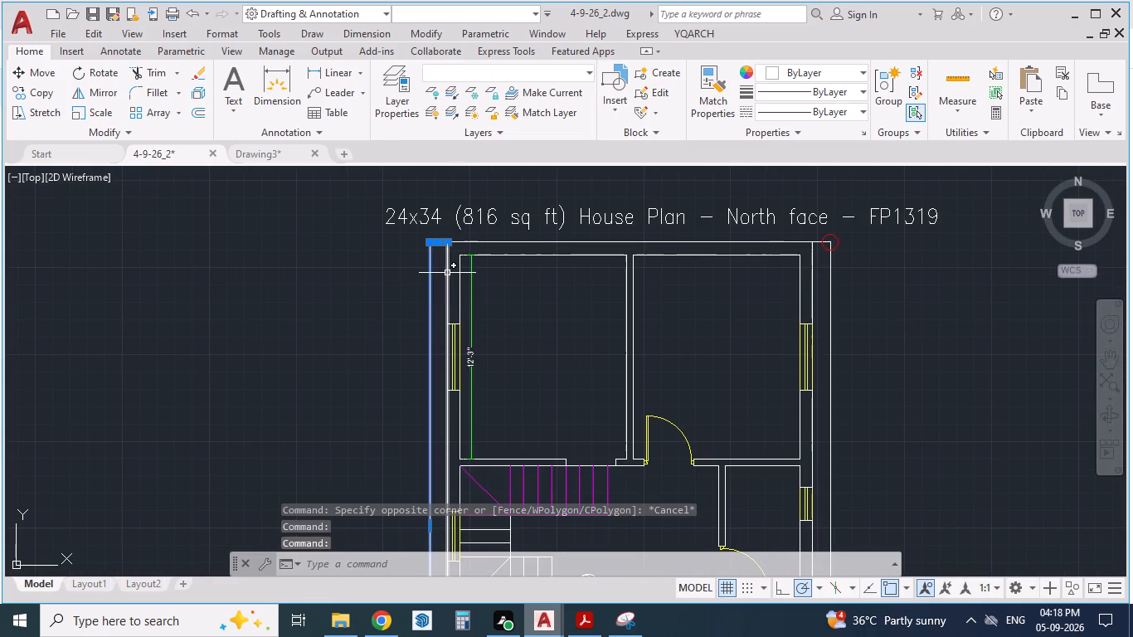
pyautogui.click(448, 273)
pyautogui.scroll(-4, 461, 252)
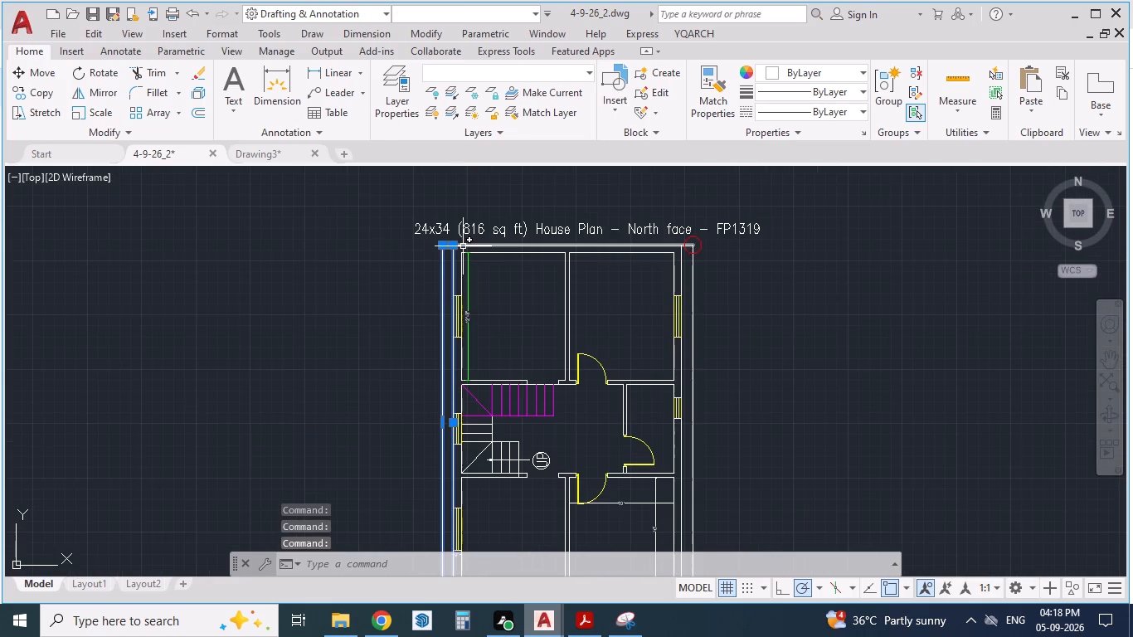
pyautogui.scroll(3, 459, 409)
pyautogui.scroll(2, 420, 310)
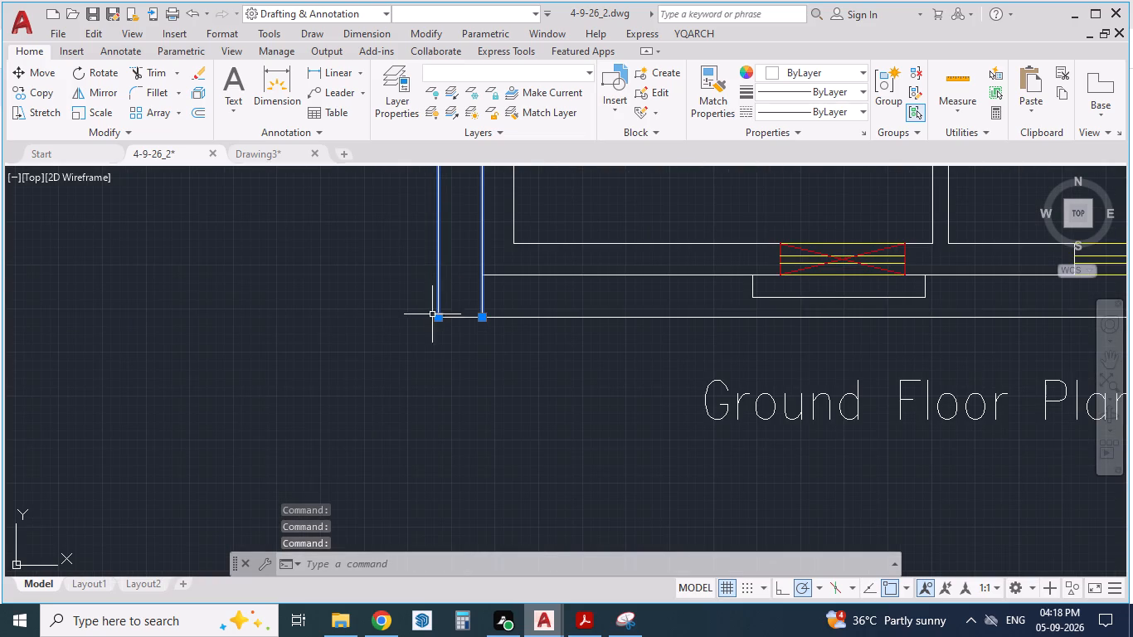
pyautogui.click(454, 318)
pyautogui.write('JOIN')
pyautogui.press('Return')
pyautogui.scroll(-1, 460, 421)
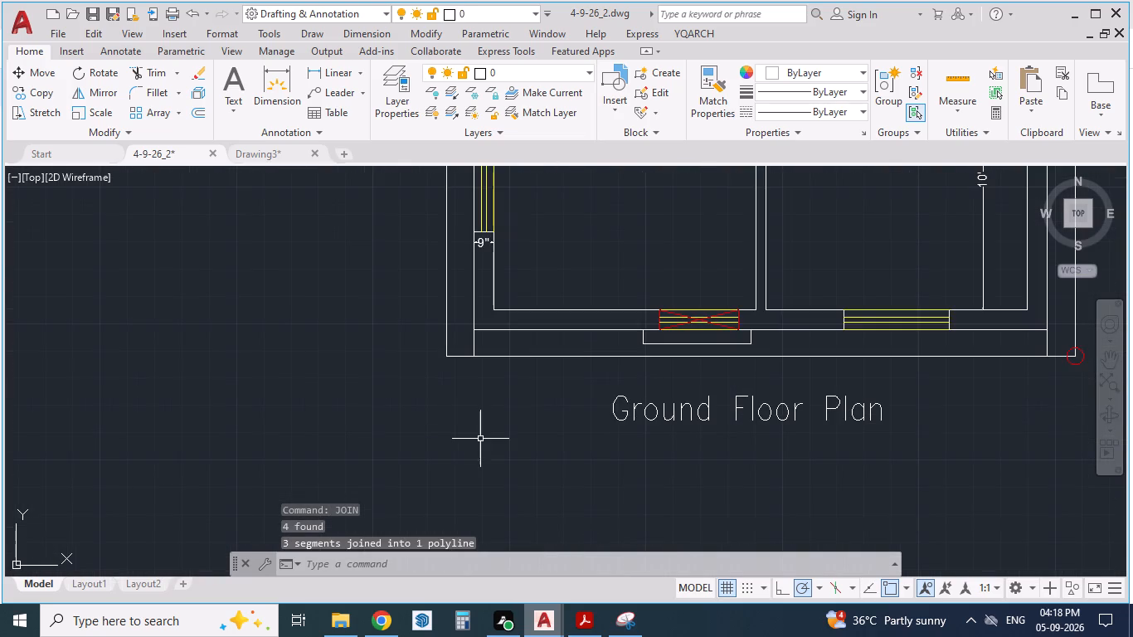
pyautogui.scroll(-1, 481, 440)
pyautogui.press('Escape')
# Hatch the inside of the narrow outer strip on the staircase side, using the speckled pattern ²£Á§1.
pyautogui.scroll(2, 459, 324)
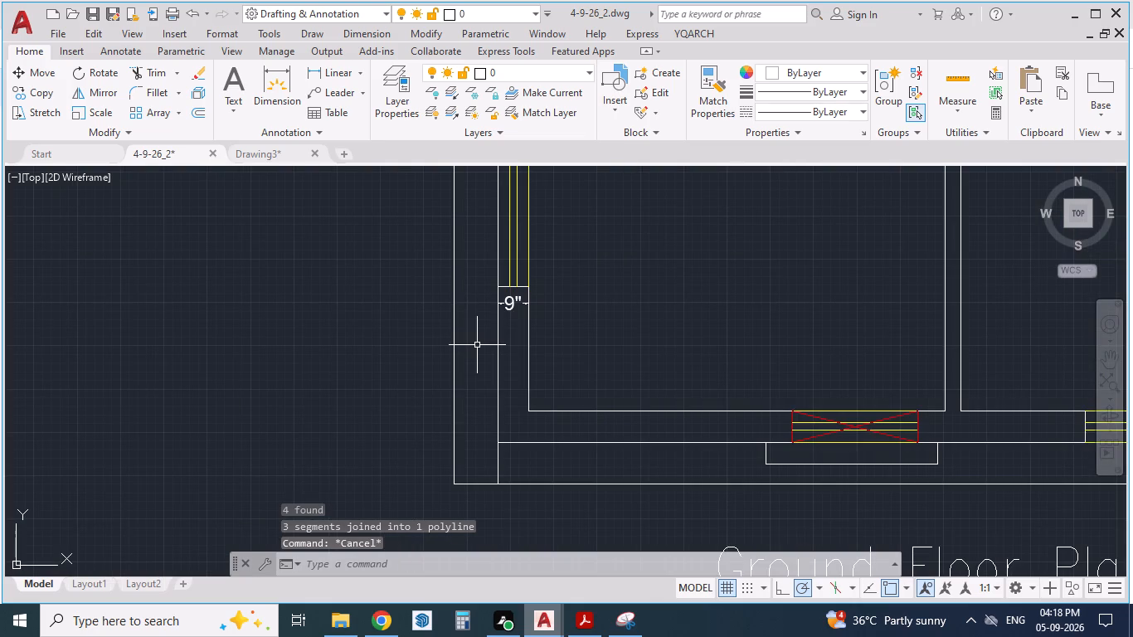
pyautogui.press('h')
pyautogui.press('Return')
pyautogui.click(477, 345)
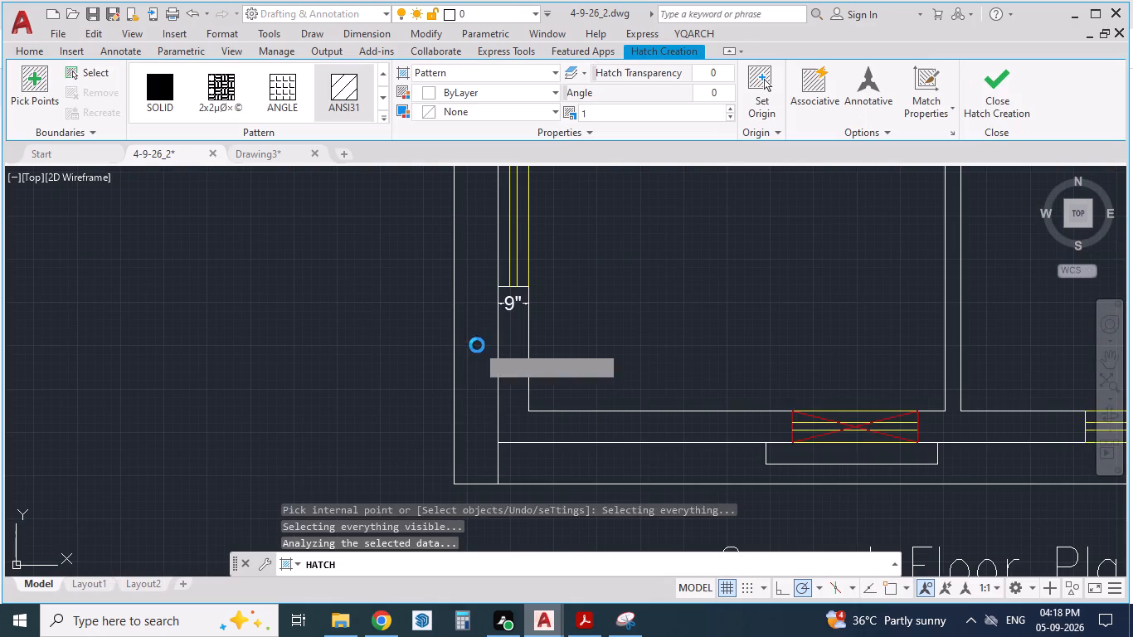
pyautogui.scroll(-2, 449, 458)
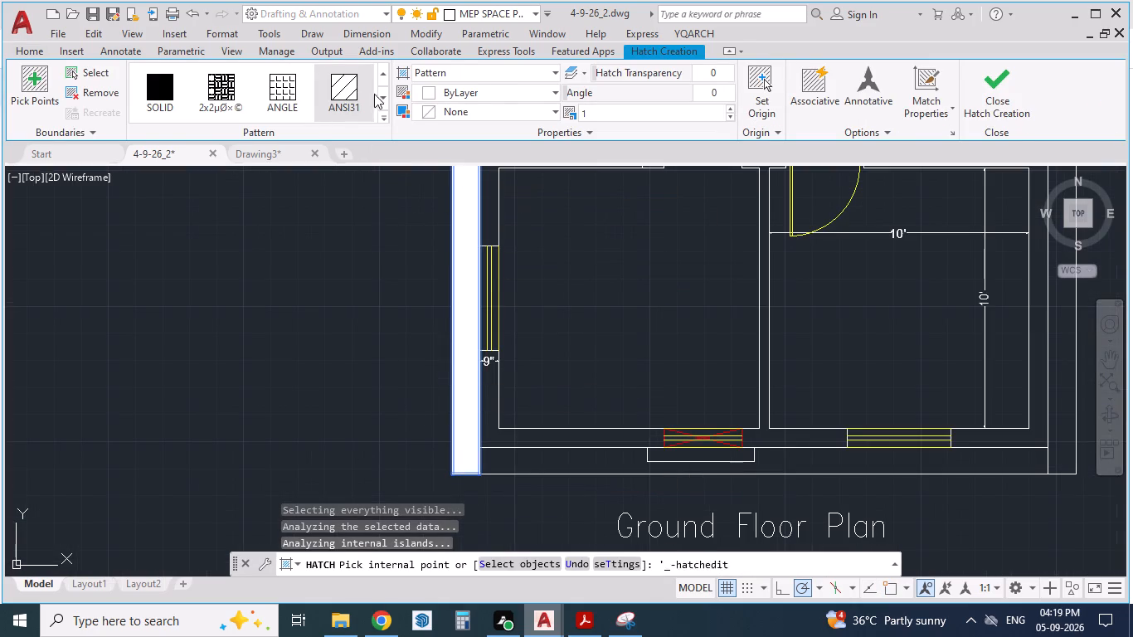
pyautogui.tripleClick(385, 98)
pyautogui.doubleClick(385, 98)
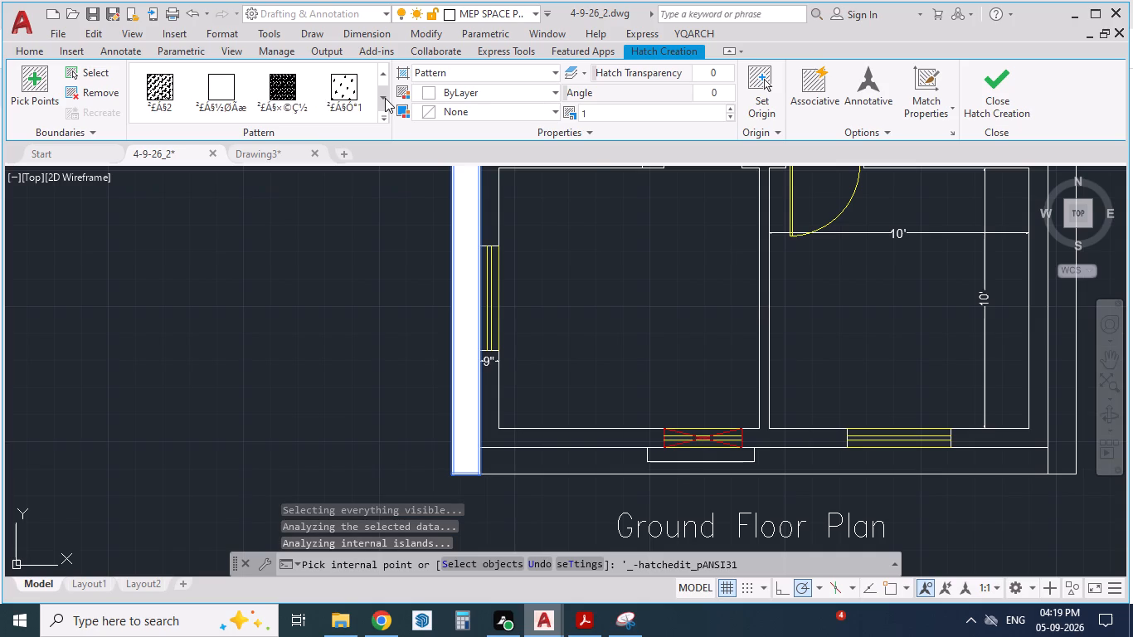
pyautogui.click(386, 75)
pyautogui.click(386, 75)
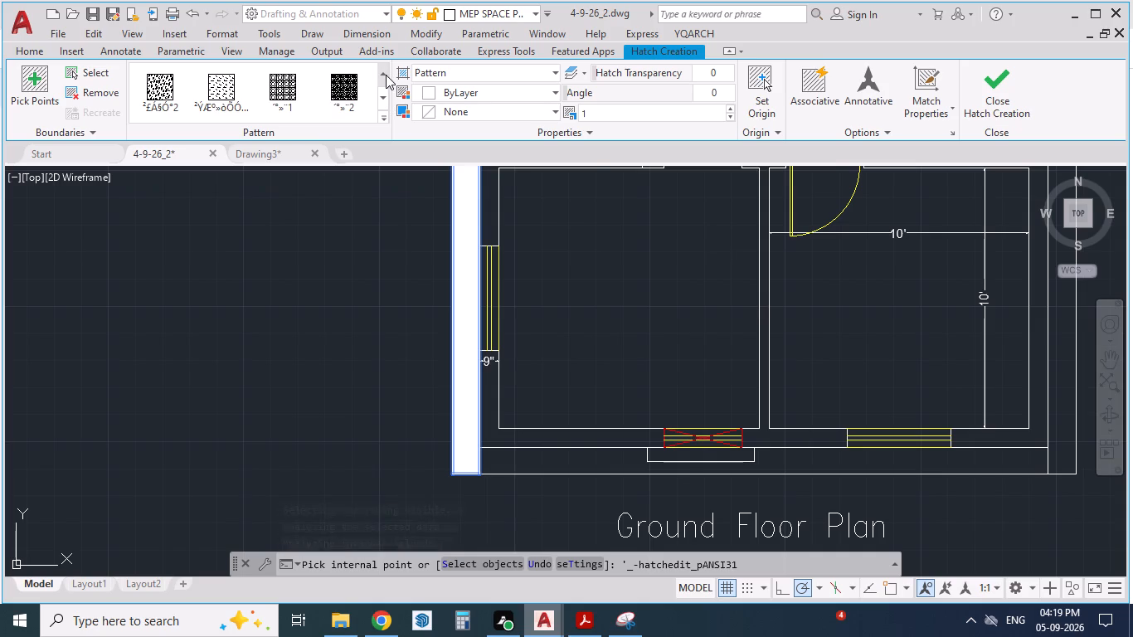
pyautogui.click(379, 98)
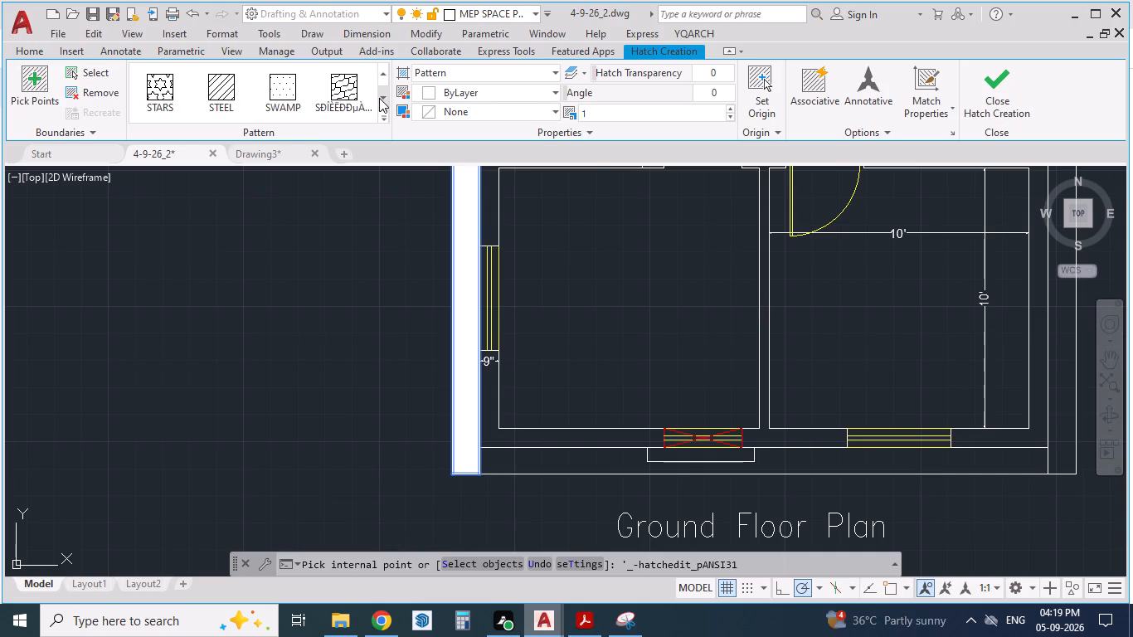
pyautogui.click(385, 100)
pyautogui.click(385, 100)
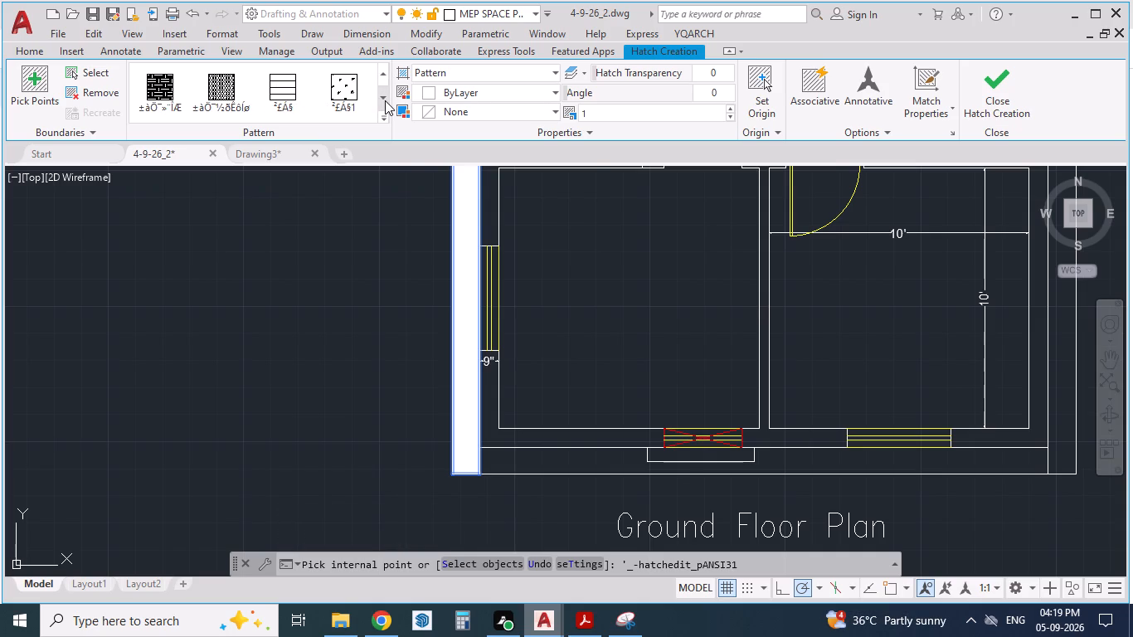
pyautogui.click(353, 90)
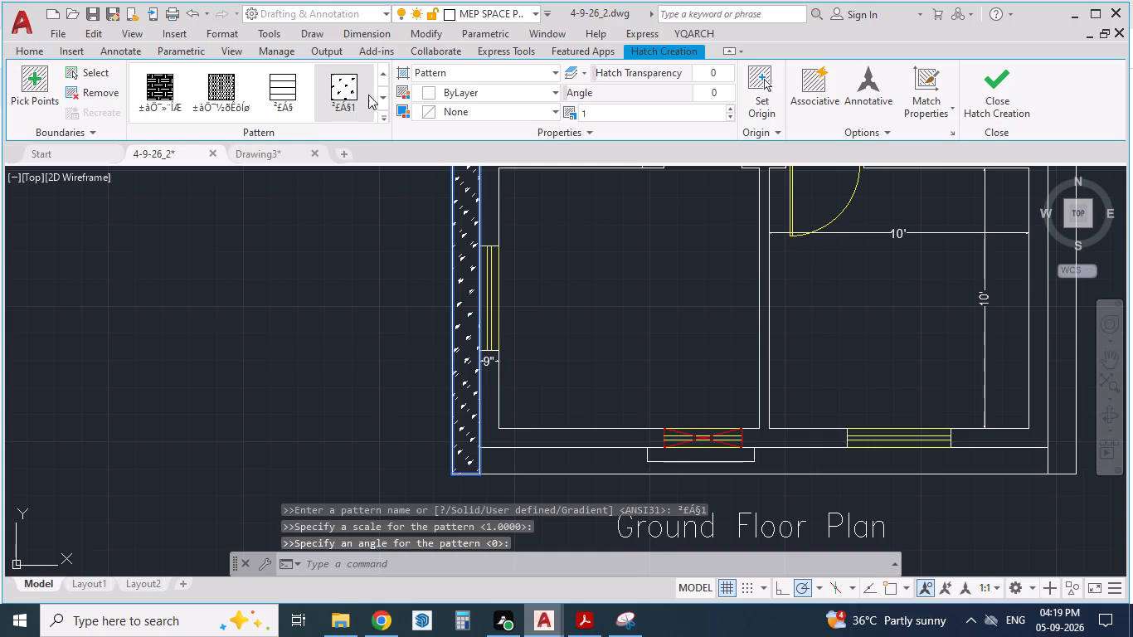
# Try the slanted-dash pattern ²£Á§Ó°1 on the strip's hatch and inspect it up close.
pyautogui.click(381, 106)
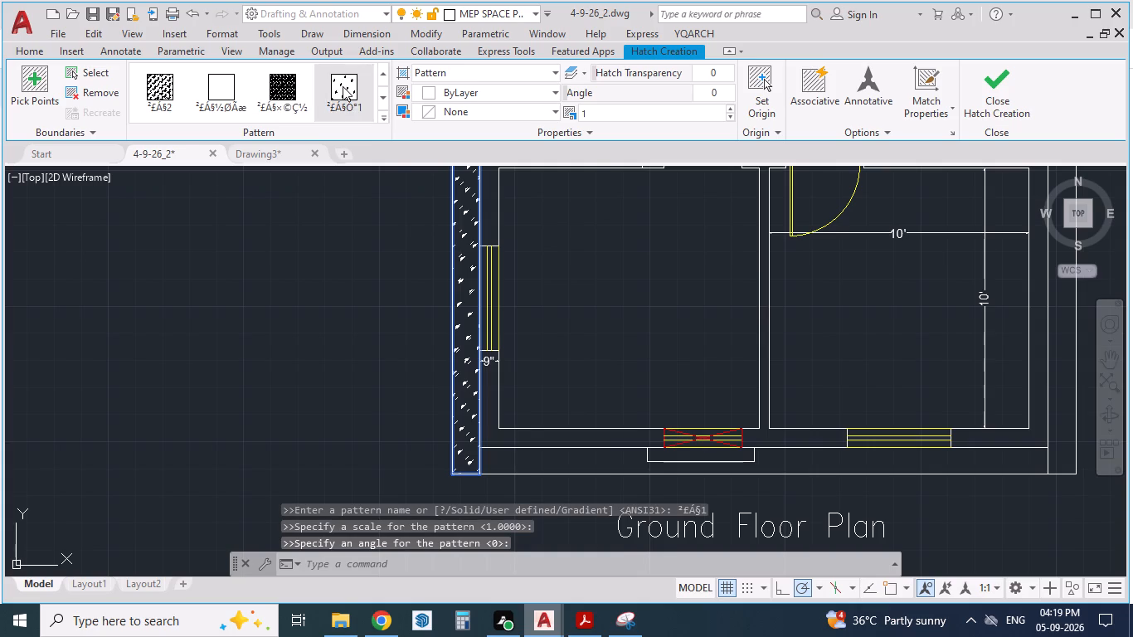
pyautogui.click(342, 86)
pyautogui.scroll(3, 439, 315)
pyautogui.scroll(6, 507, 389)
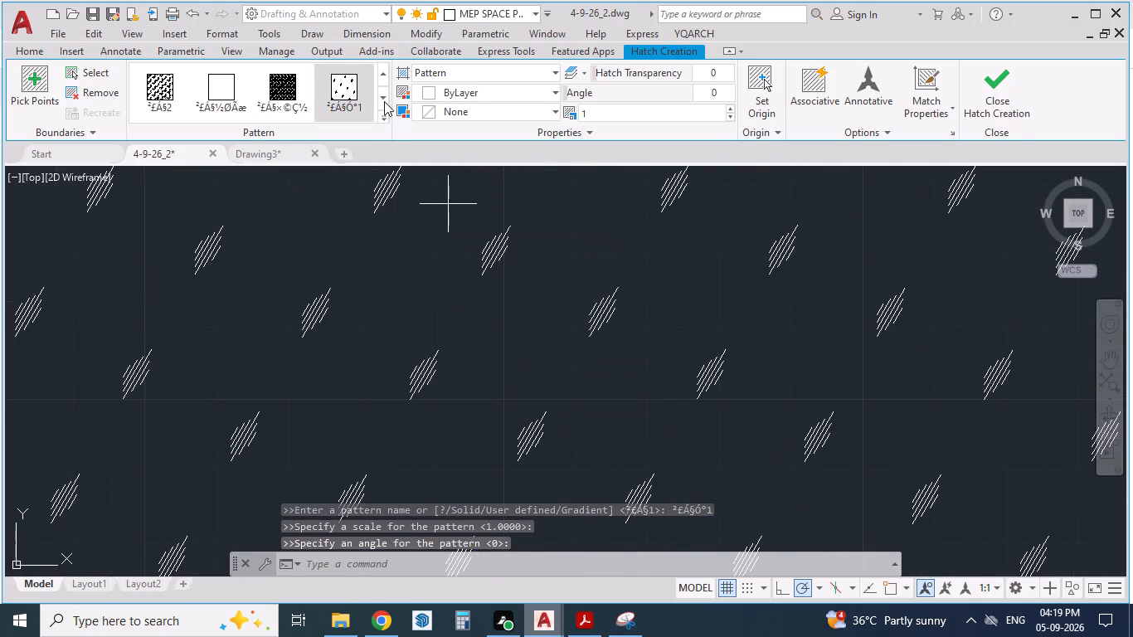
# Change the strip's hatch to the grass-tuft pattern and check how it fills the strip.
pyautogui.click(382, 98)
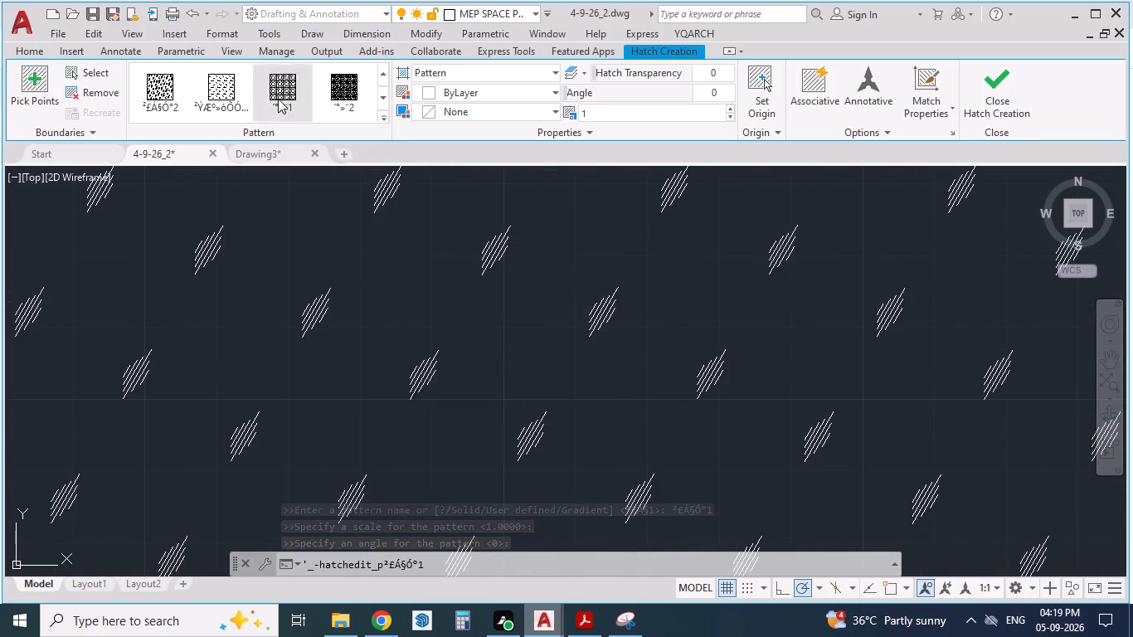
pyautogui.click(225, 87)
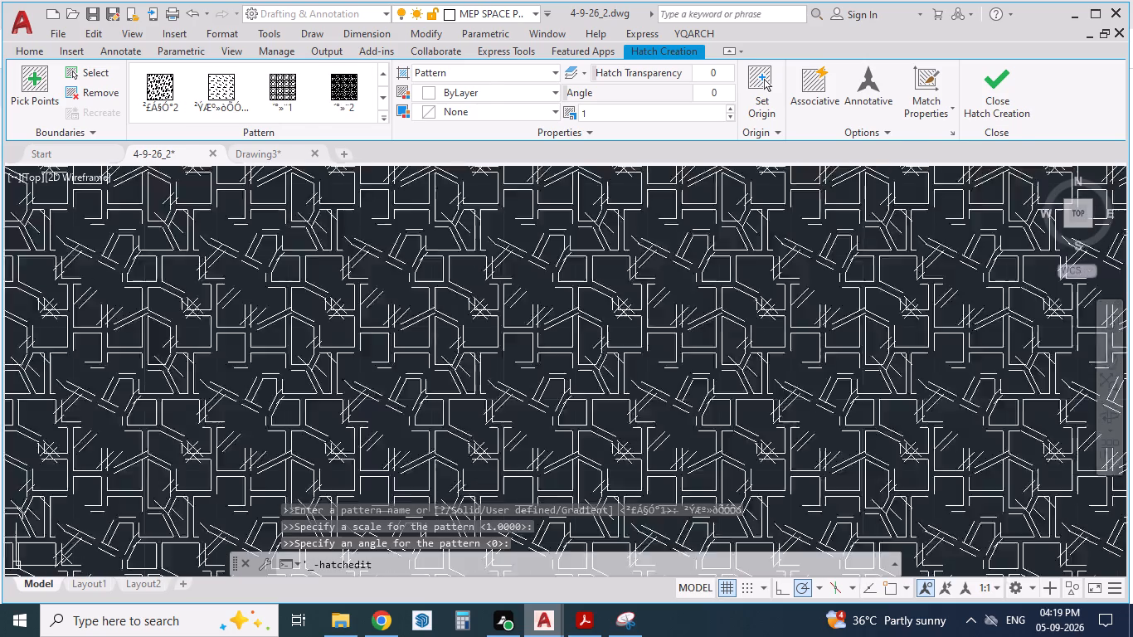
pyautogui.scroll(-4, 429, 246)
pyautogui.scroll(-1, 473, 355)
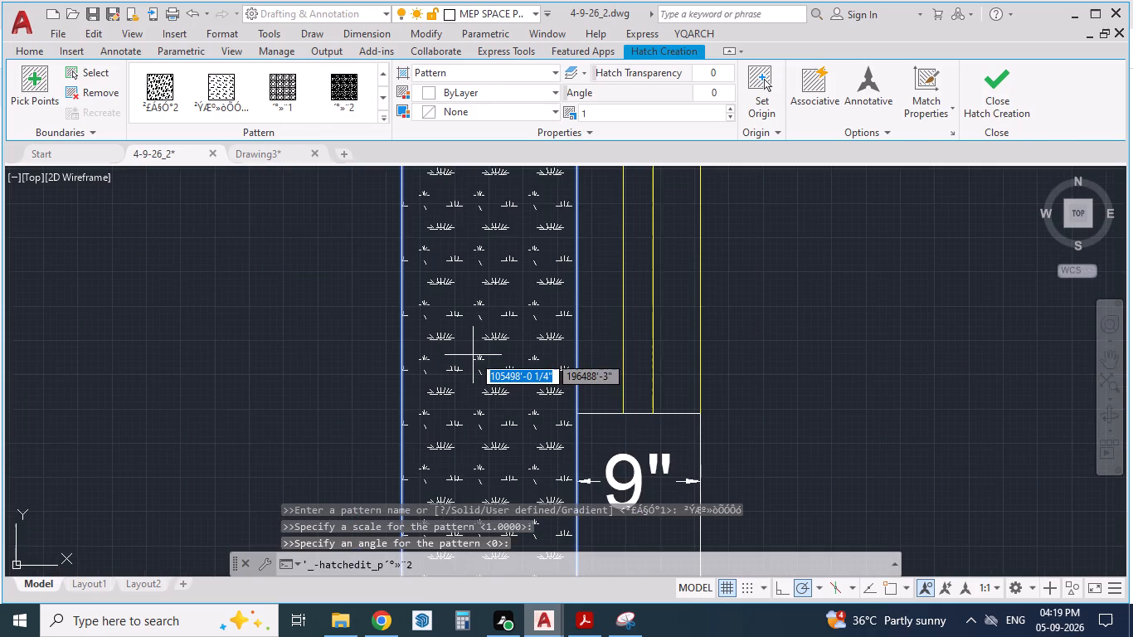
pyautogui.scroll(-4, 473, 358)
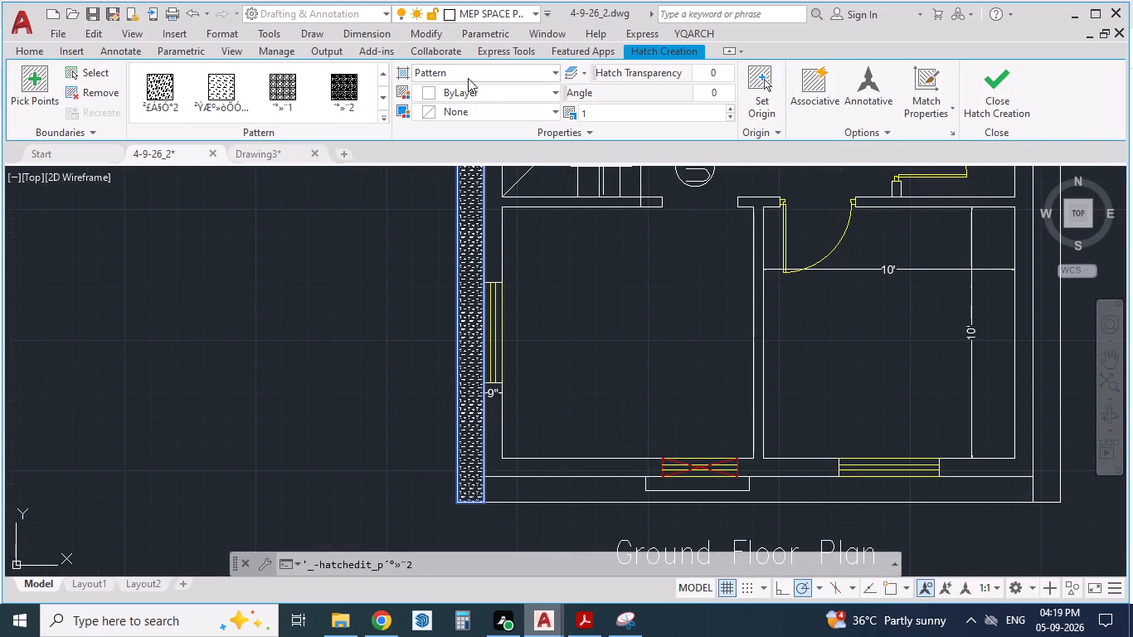
# Set the strip's hatch colour to Green.
pyautogui.click(425, 93)
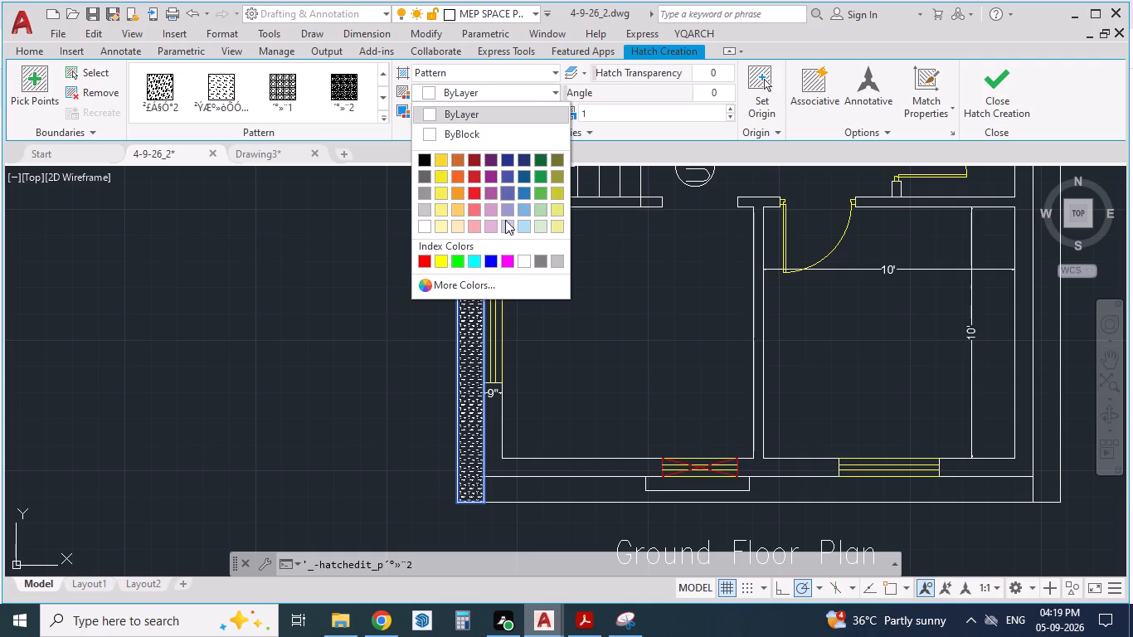
pyautogui.click(461, 263)
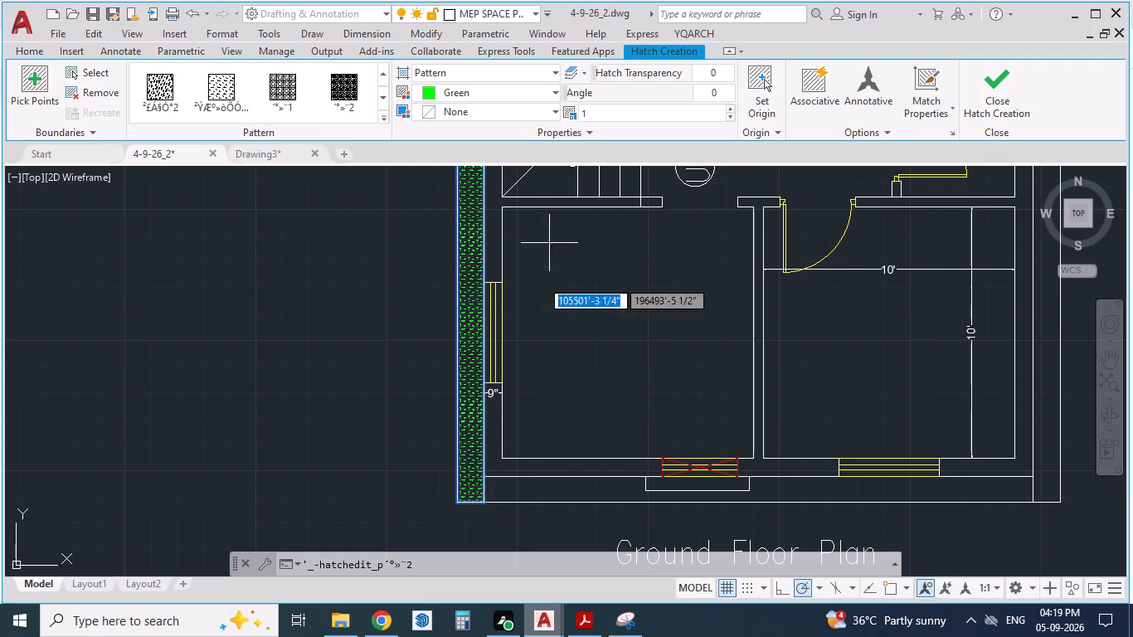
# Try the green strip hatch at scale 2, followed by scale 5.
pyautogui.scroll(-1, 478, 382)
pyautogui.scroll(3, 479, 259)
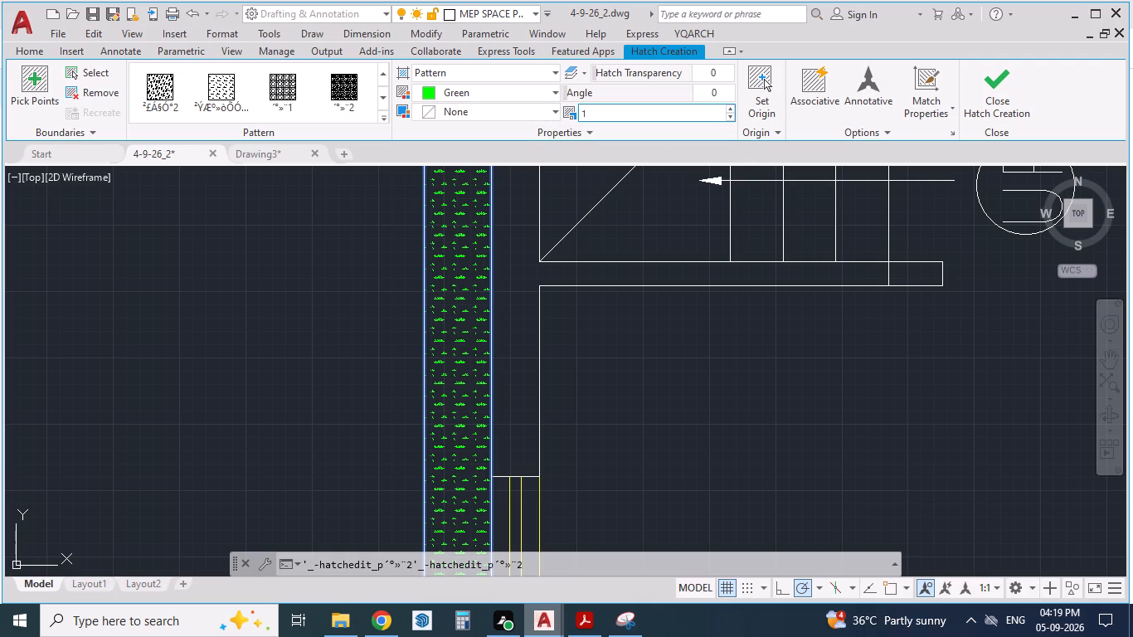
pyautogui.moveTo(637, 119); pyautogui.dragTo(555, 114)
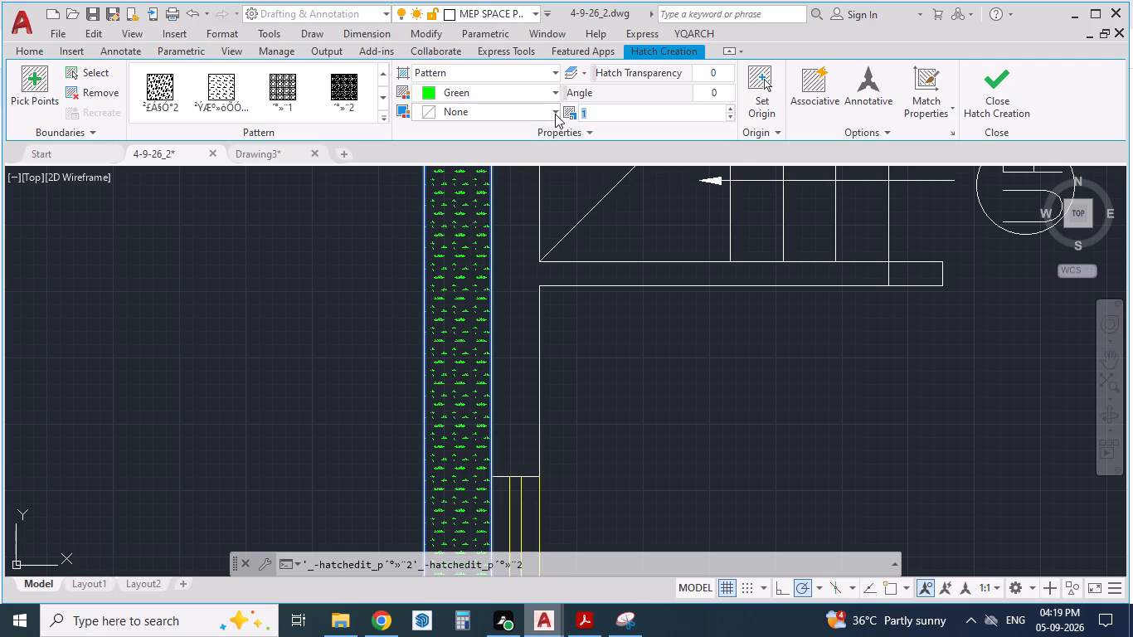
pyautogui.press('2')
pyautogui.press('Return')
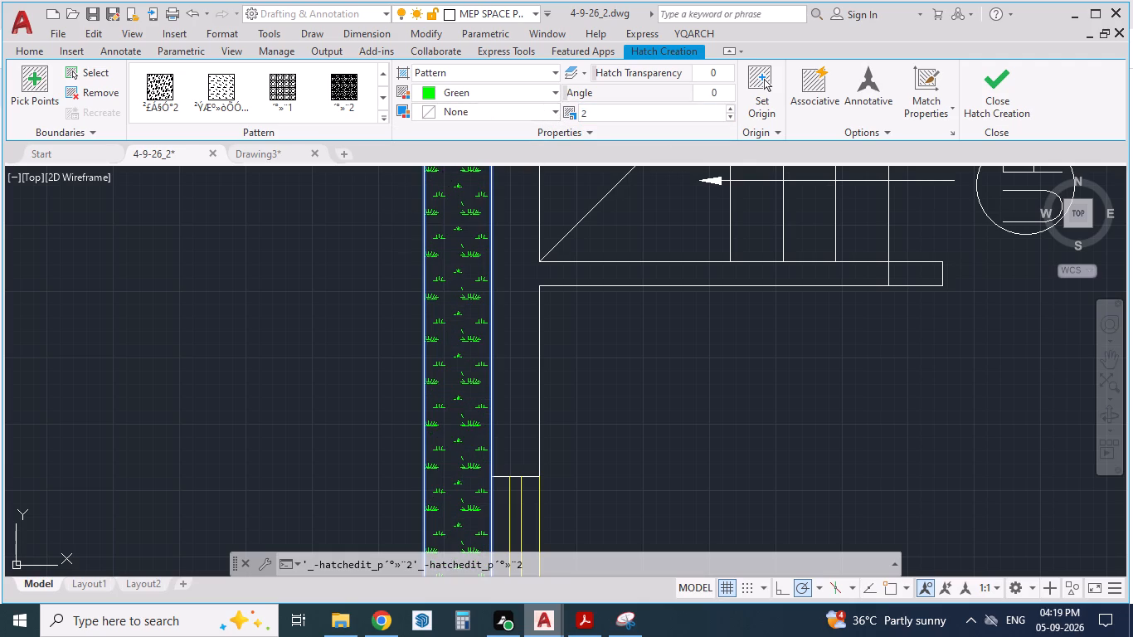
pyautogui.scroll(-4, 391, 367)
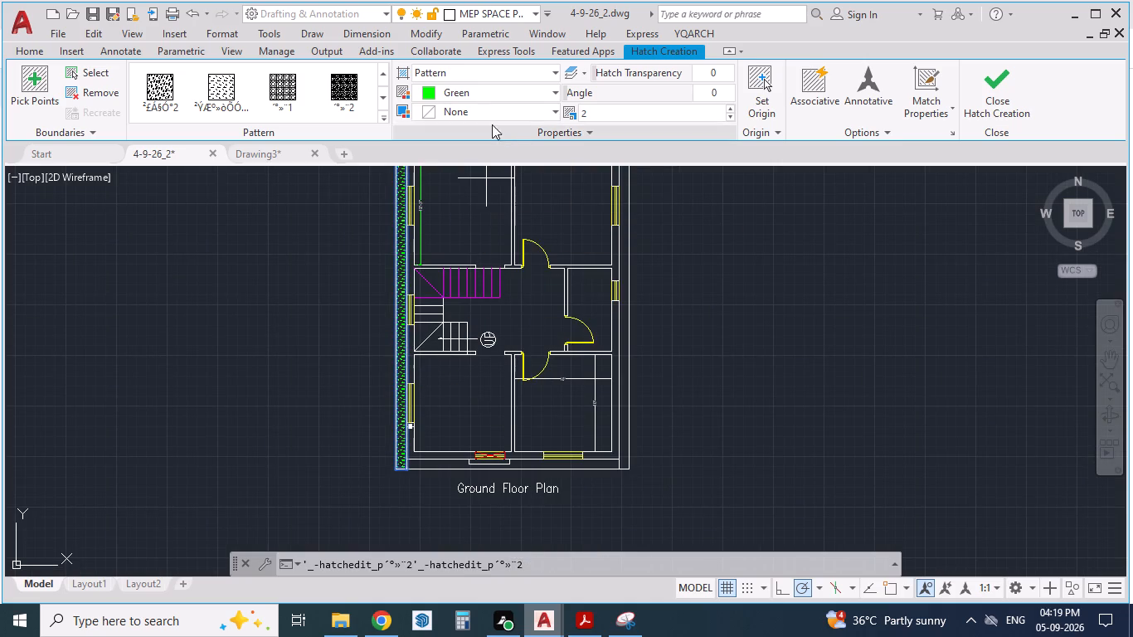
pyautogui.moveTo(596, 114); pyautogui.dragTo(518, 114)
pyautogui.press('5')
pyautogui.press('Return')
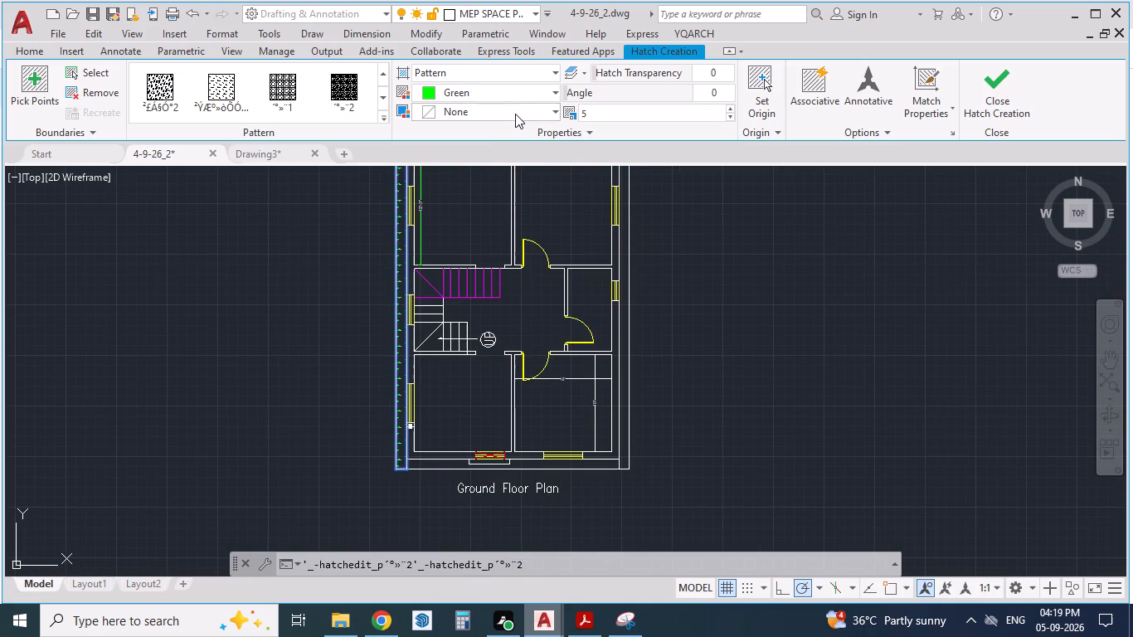
# Set the strip's hatch scale to 4 and check the pattern density along the strip.
pyautogui.scroll(1, 440, 275)
pyautogui.scroll(3, 348, 318)
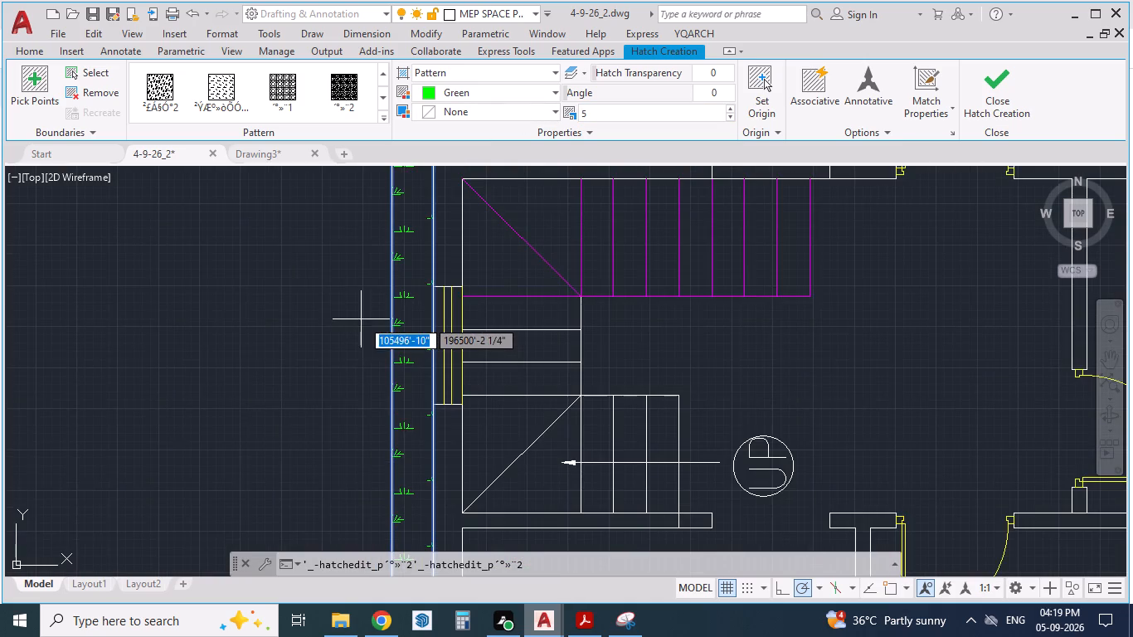
pyautogui.scroll(-1, 385, 325)
pyautogui.moveTo(596, 114); pyautogui.dragTo(499, 101)
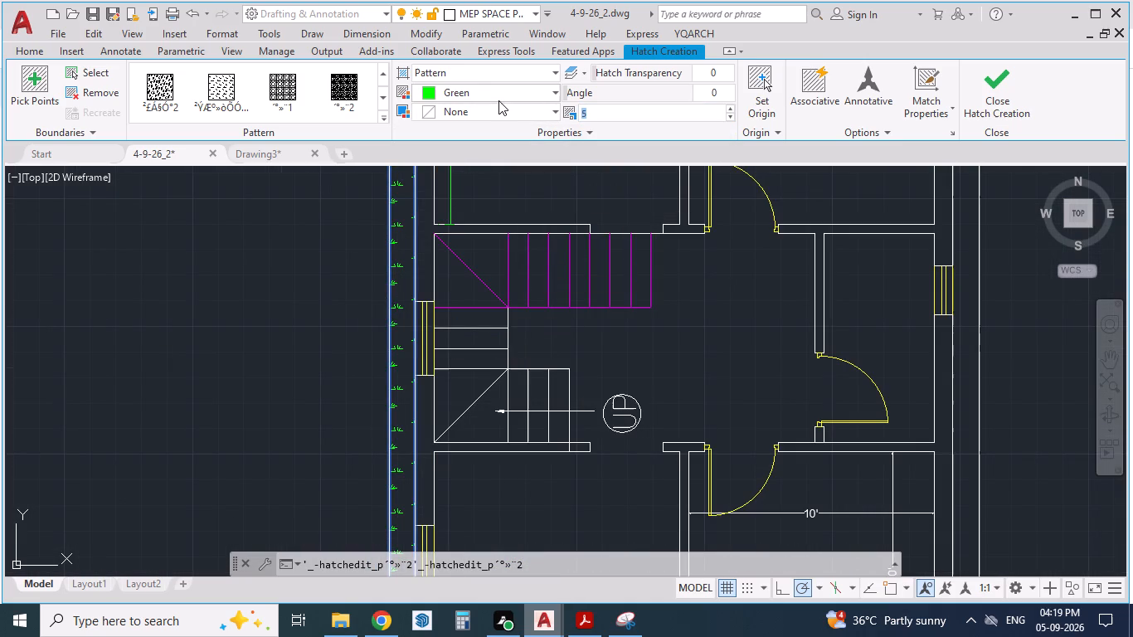
pyautogui.press('4')
pyautogui.press('Return')
pyautogui.scroll(-1, 498, 188)
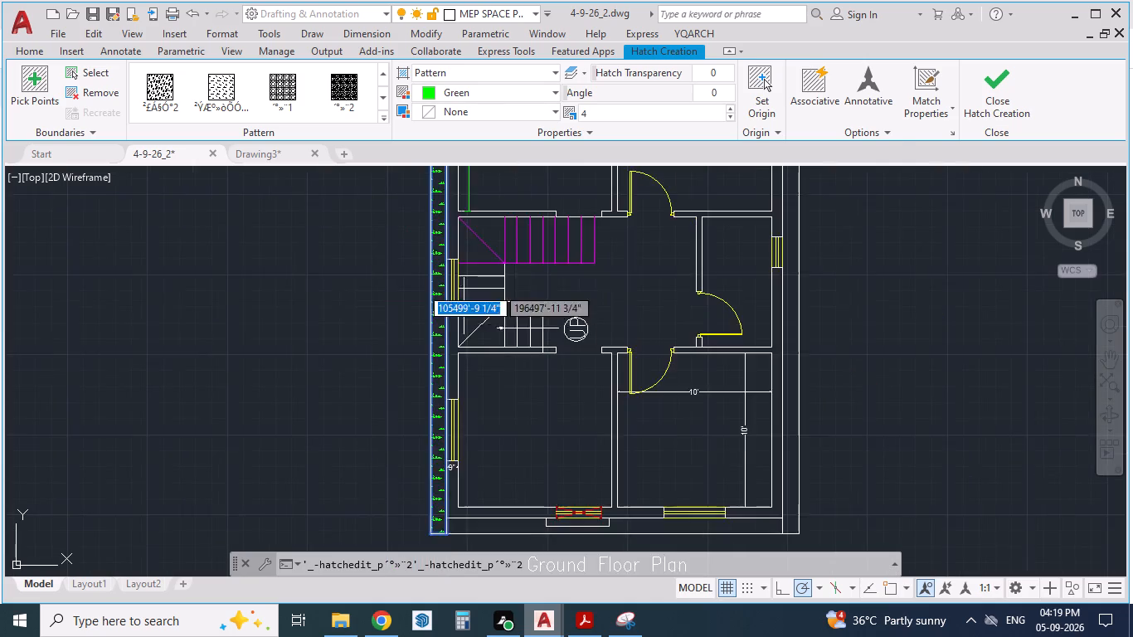
pyautogui.scroll(-1, 411, 298)
pyautogui.scroll(4, 411, 368)
pyautogui.scroll(-1, 411, 368)
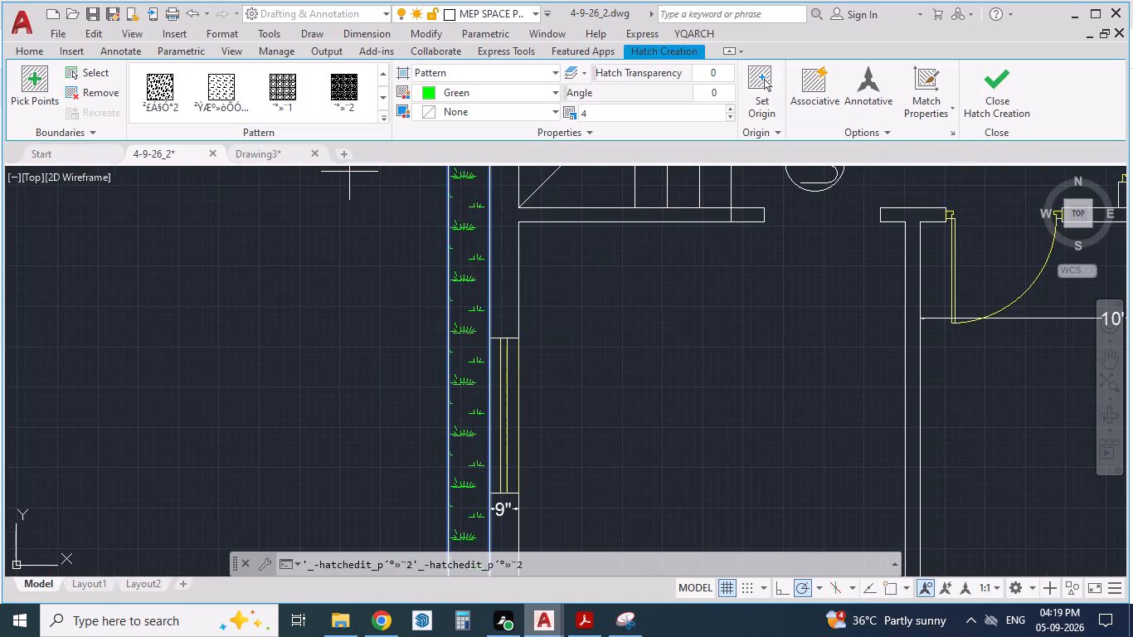
# Replace the strip's hatch pattern with the one made of small clusters of short dashes.
pyautogui.click(380, 96)
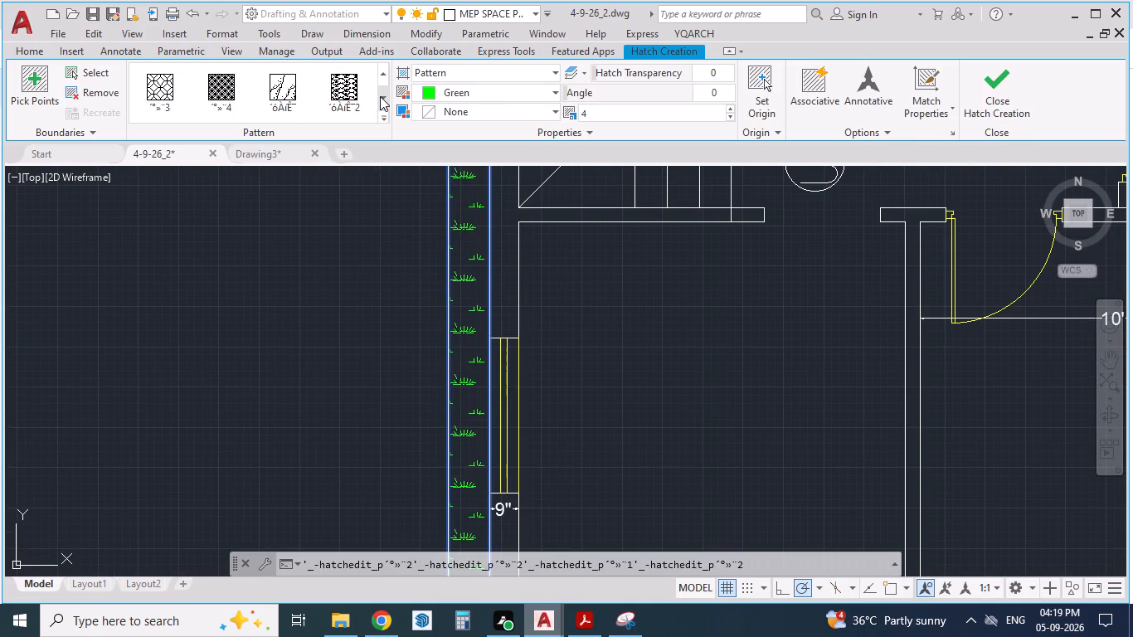
pyautogui.click(380, 96)
pyautogui.tripleClick(380, 96)
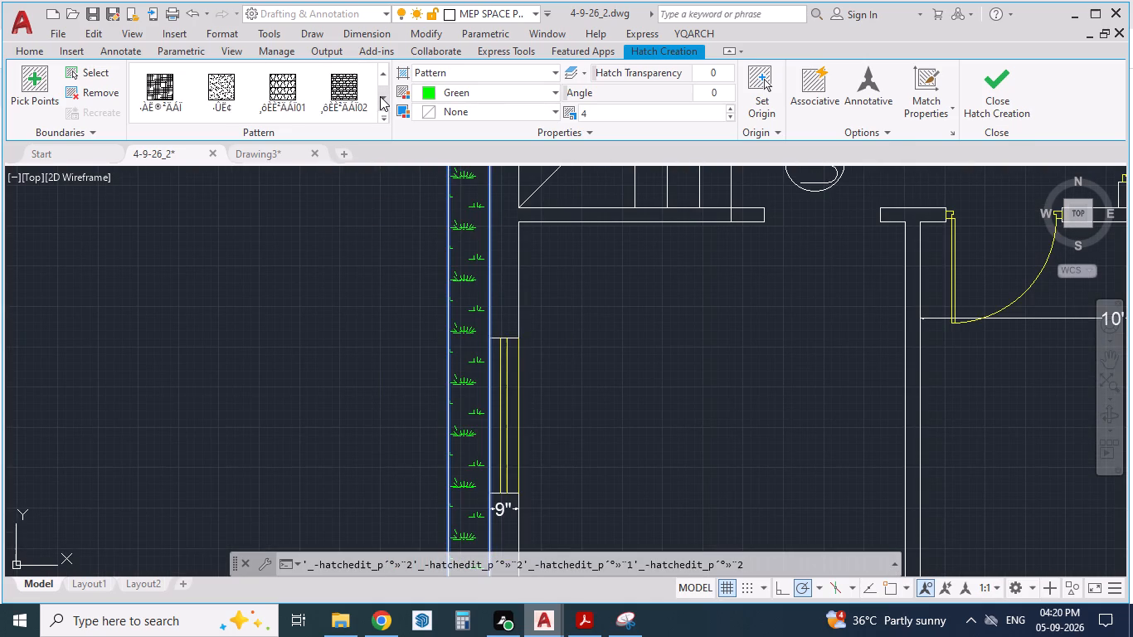
pyautogui.click(380, 96)
pyautogui.tripleClick(380, 96)
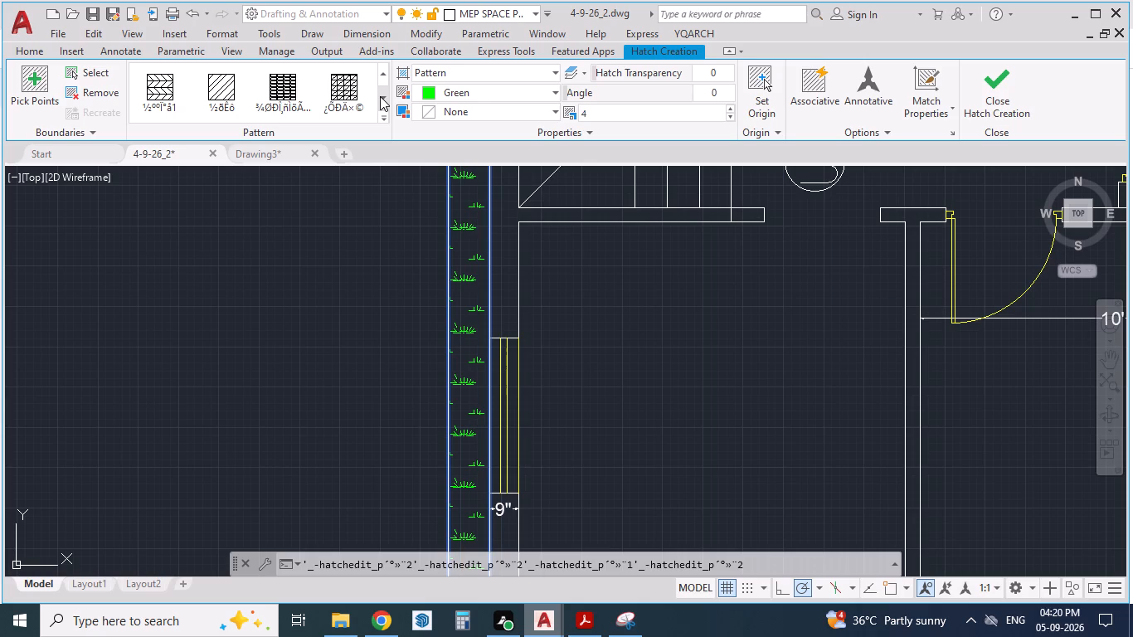
pyautogui.click(378, 75)
pyautogui.click(279, 86)
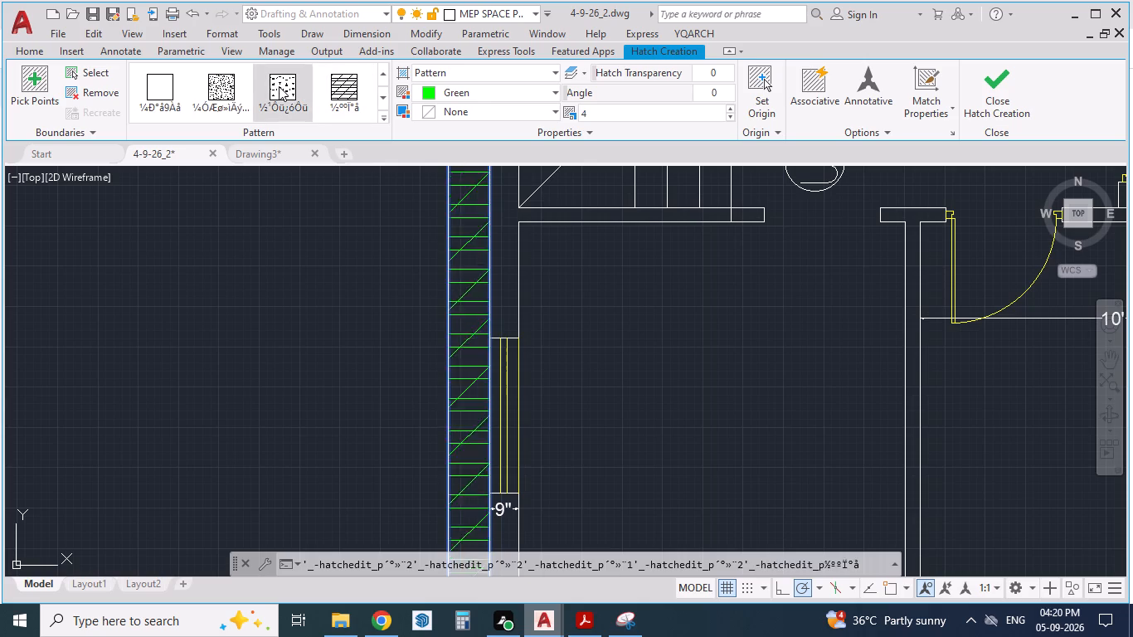
# Look through the hatch pattern library, previewing candidates on the left planting strip for a suitable vegetation pattern.
pyautogui.tripleClick(382, 97)
pyautogui.doubleClick(382, 97)
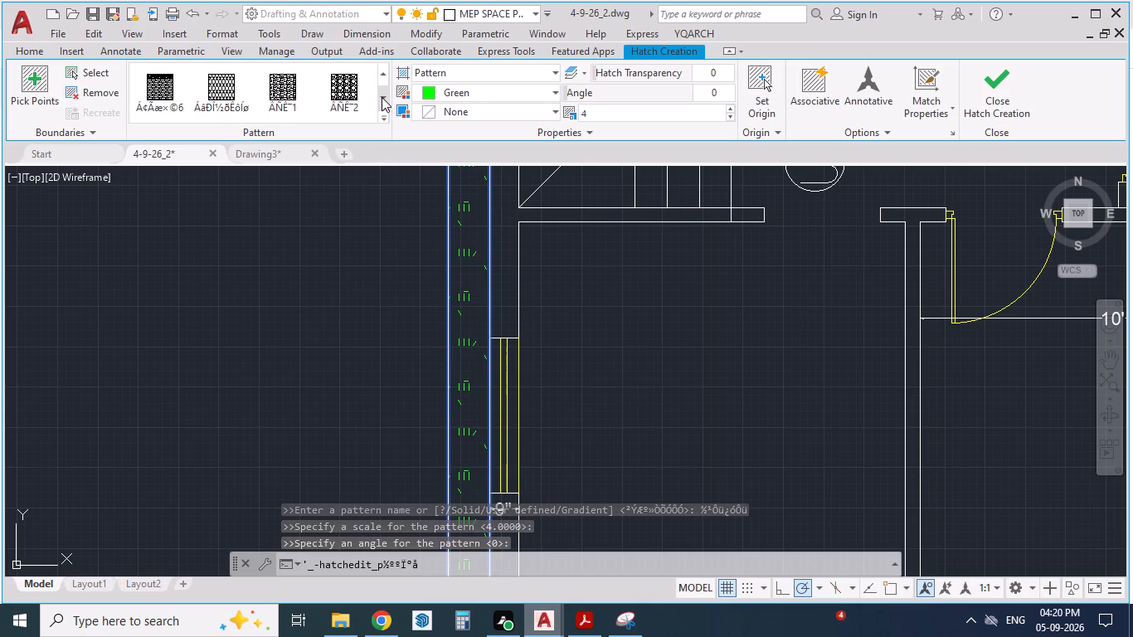
pyautogui.click(382, 97)
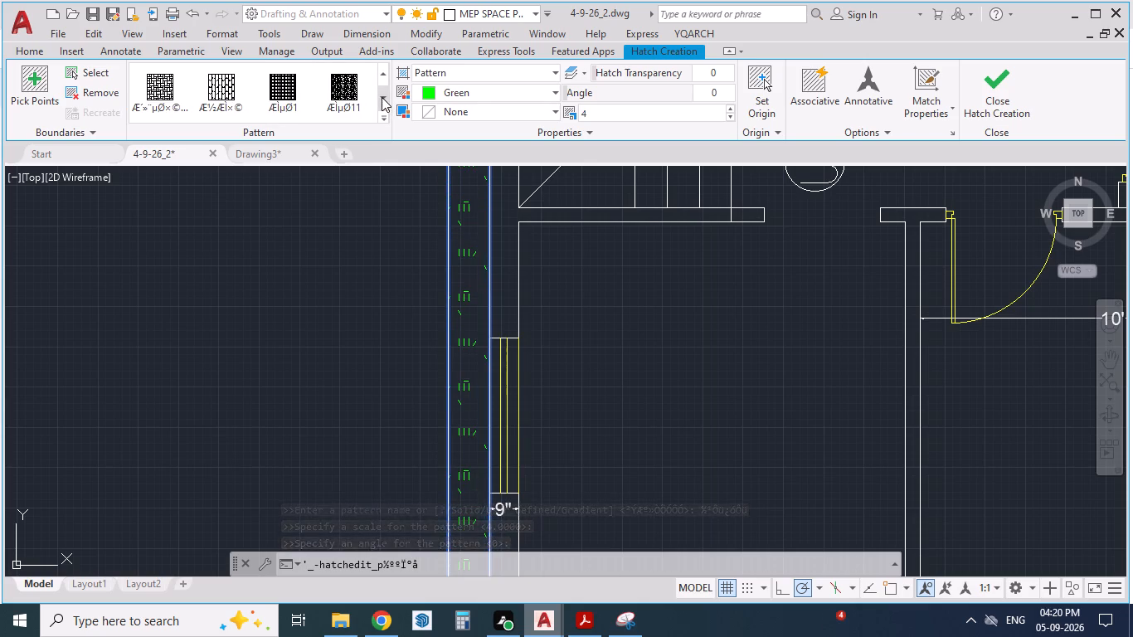
pyautogui.click(382, 97)
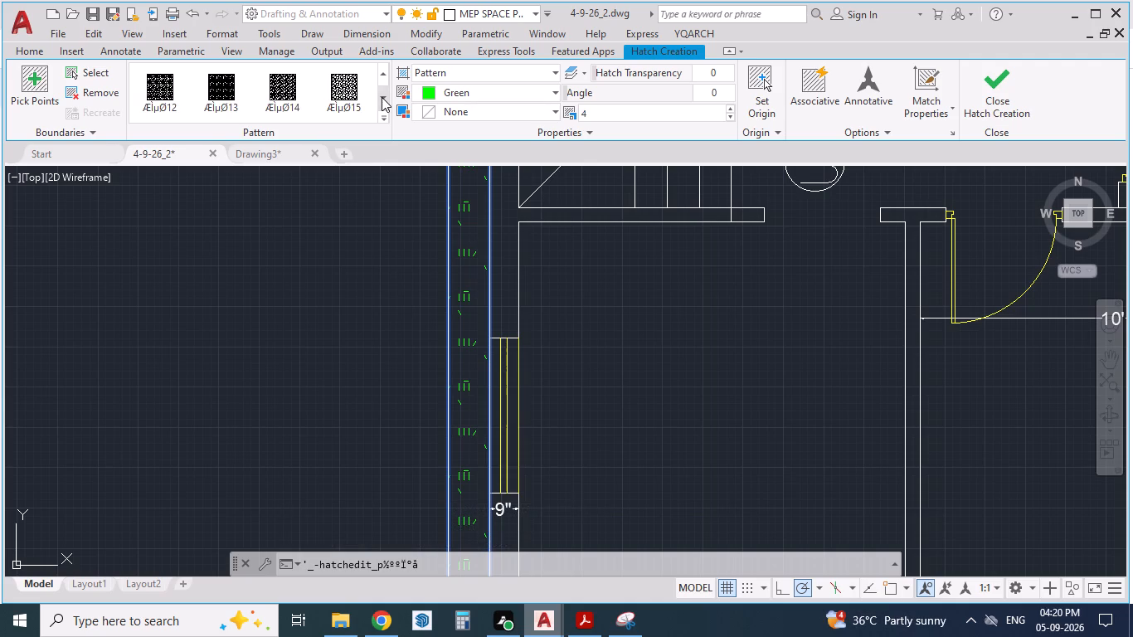
pyautogui.doubleClick(382, 97)
pyautogui.click(382, 97)
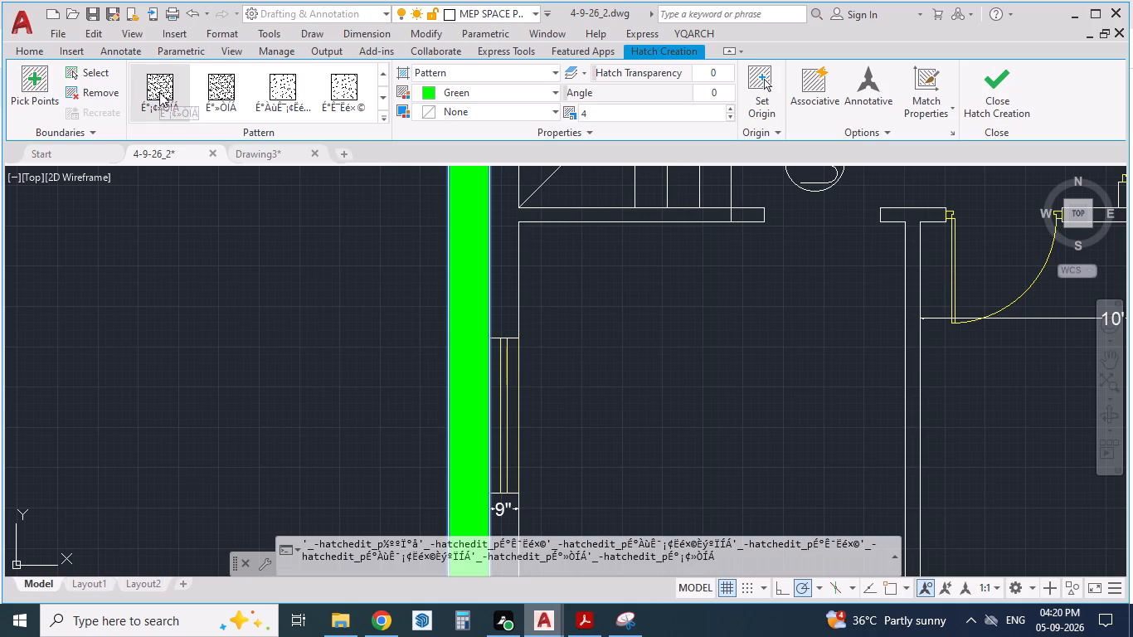
pyautogui.scroll(-2, 318, 100)
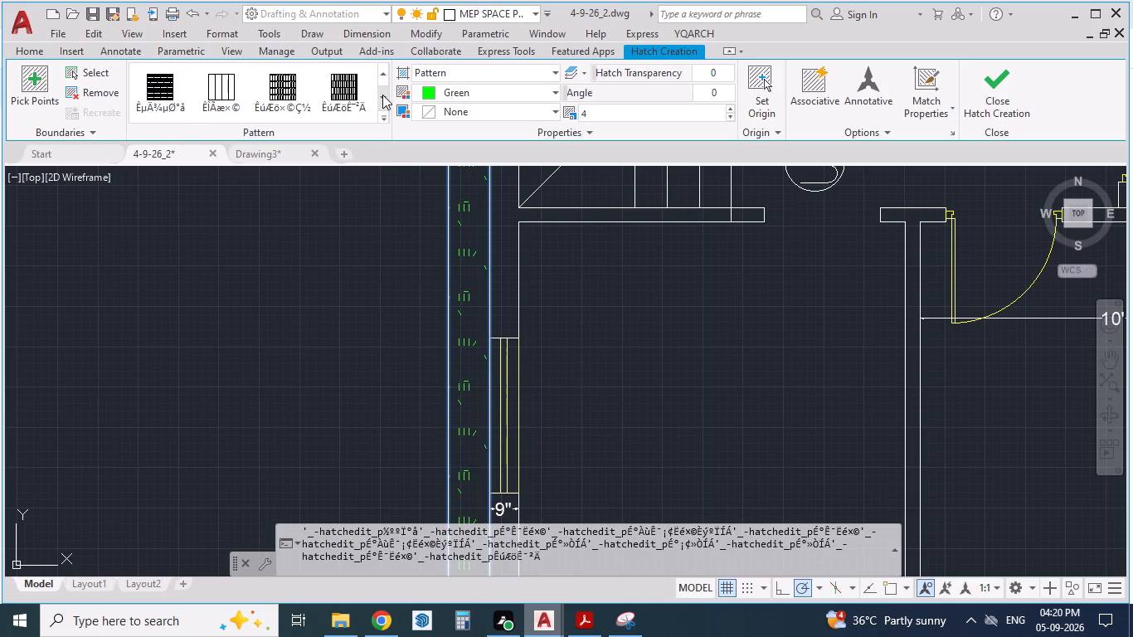
pyautogui.click(382, 95)
pyautogui.scroll(-4, 382, 95)
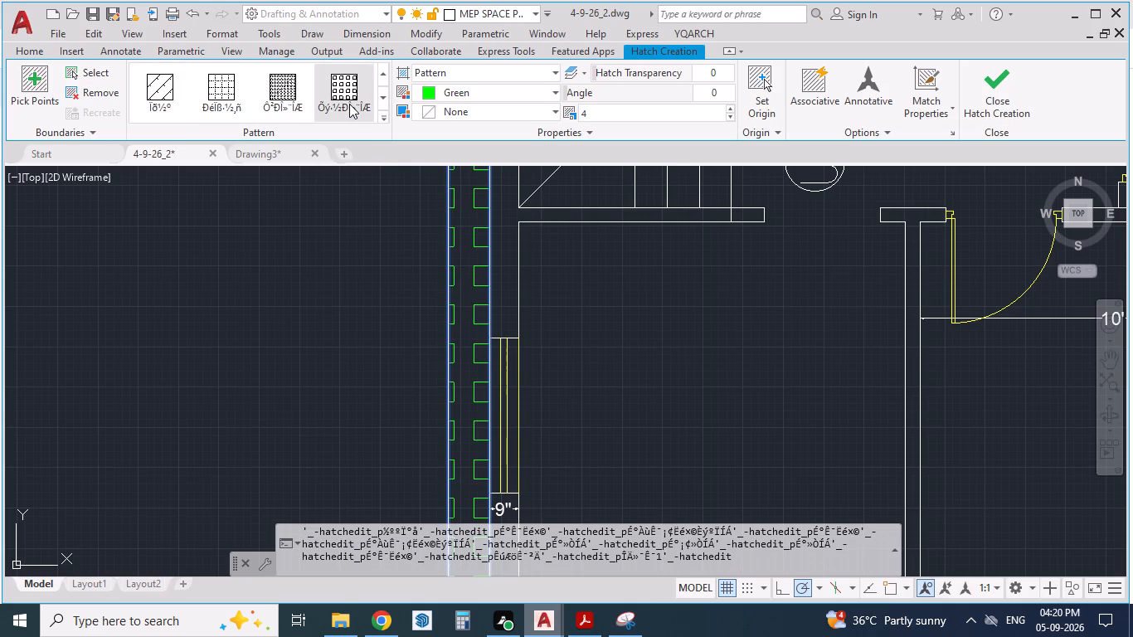
pyautogui.scroll(-3, 349, 104)
pyautogui.scroll(8, 348, 106)
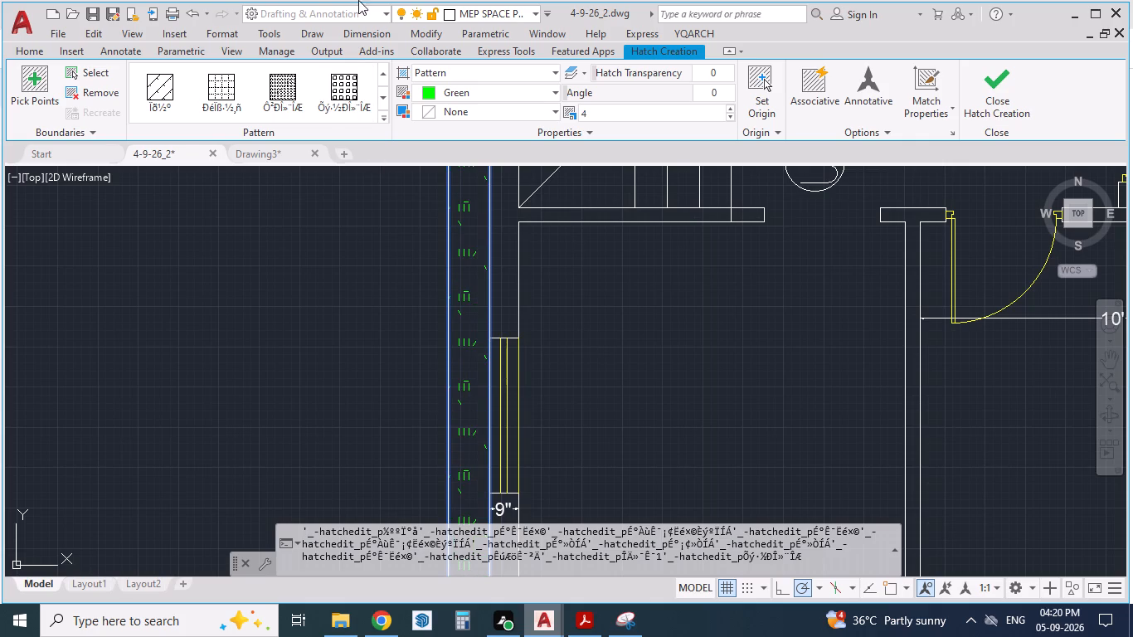
pyautogui.tripleClick(382, 76)
pyautogui.tripleClick(382, 76)
pyautogui.doubleClick(382, 76)
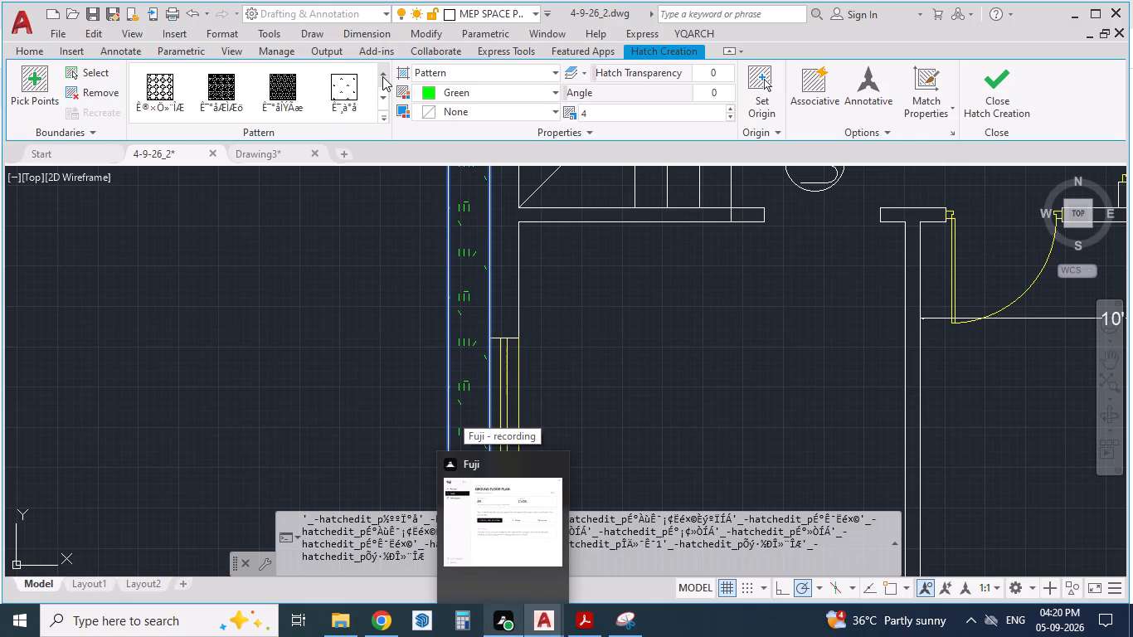
pyautogui.click(382, 73)
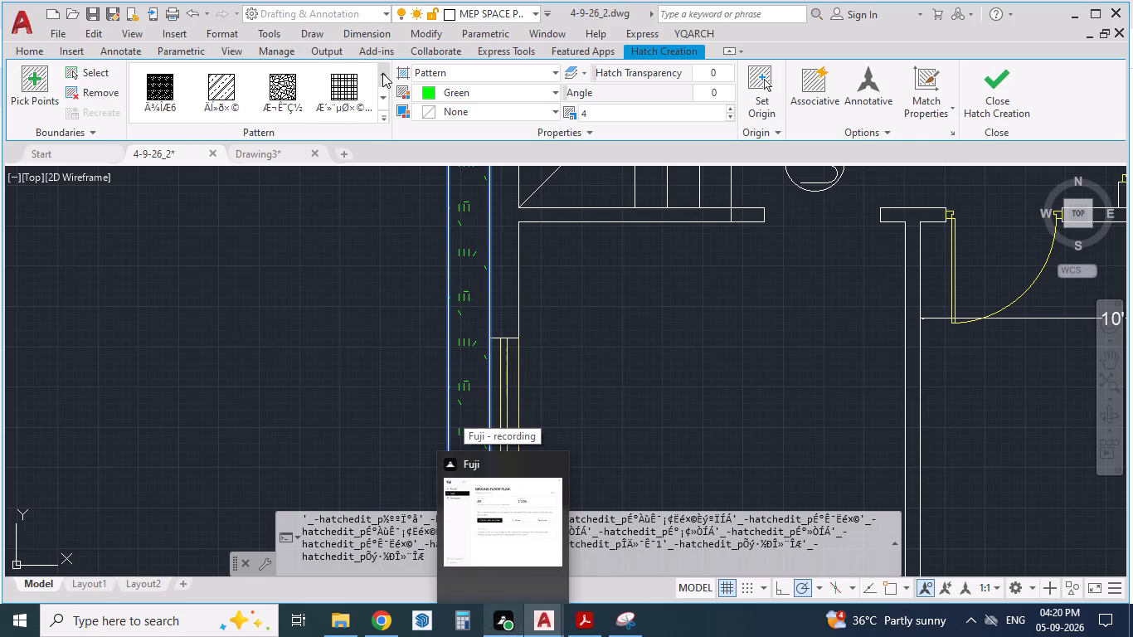
pyautogui.tripleClick(382, 73)
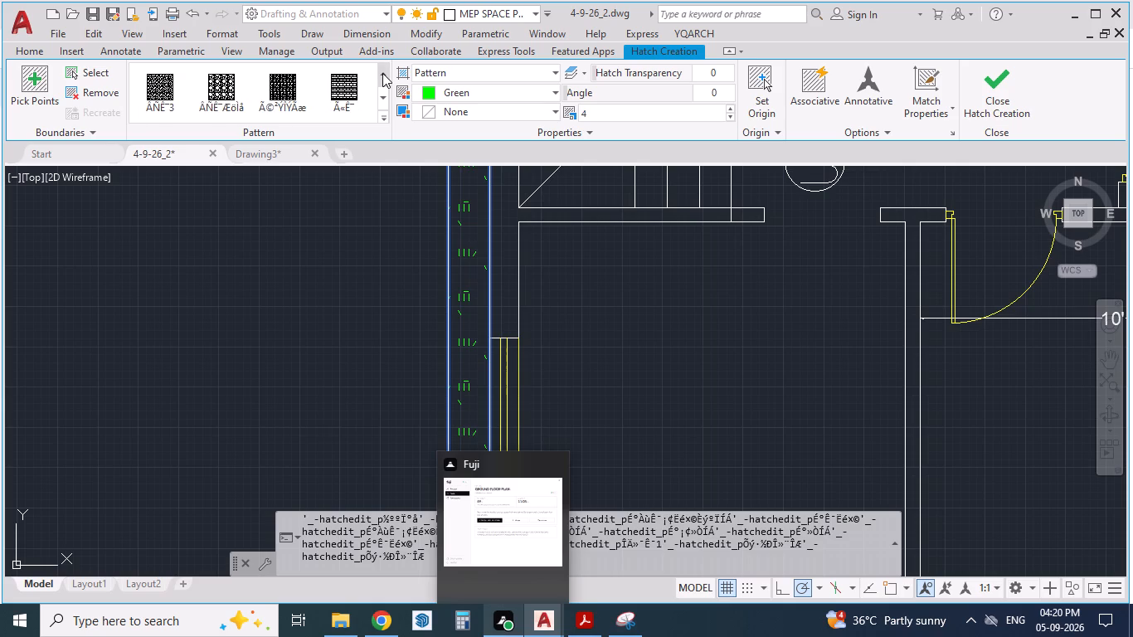
pyautogui.click(382, 73)
pyautogui.click(382, 73)
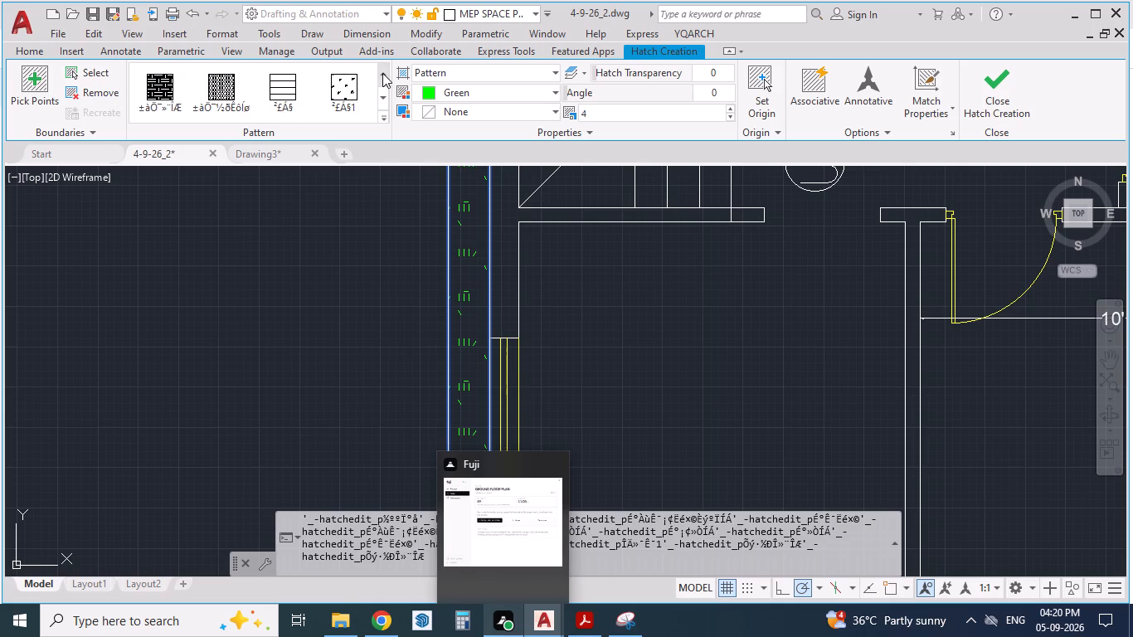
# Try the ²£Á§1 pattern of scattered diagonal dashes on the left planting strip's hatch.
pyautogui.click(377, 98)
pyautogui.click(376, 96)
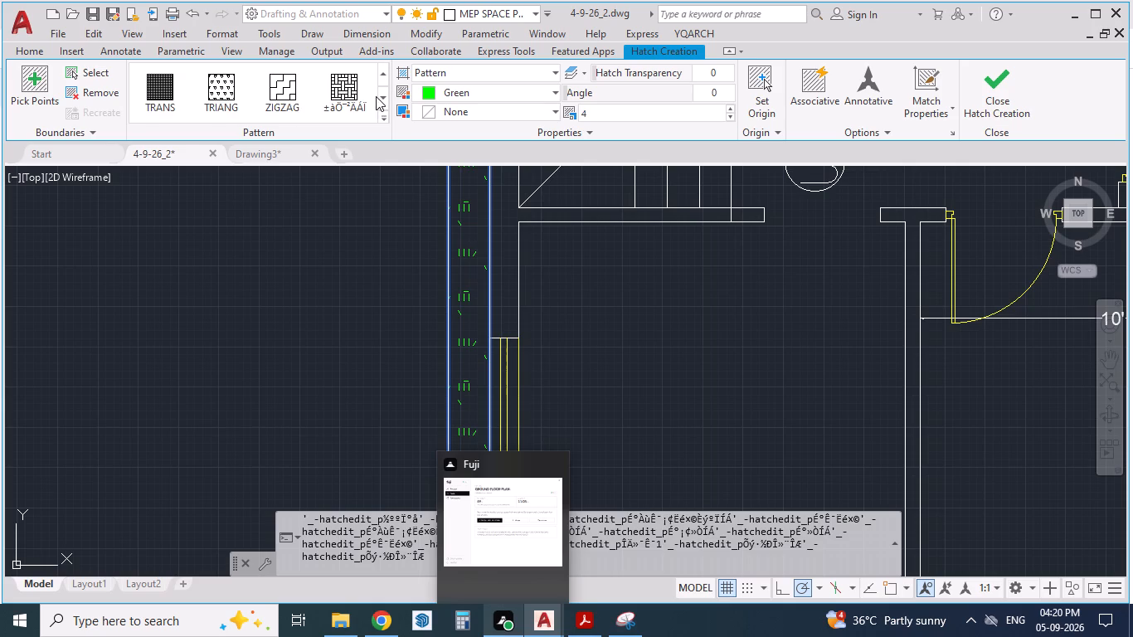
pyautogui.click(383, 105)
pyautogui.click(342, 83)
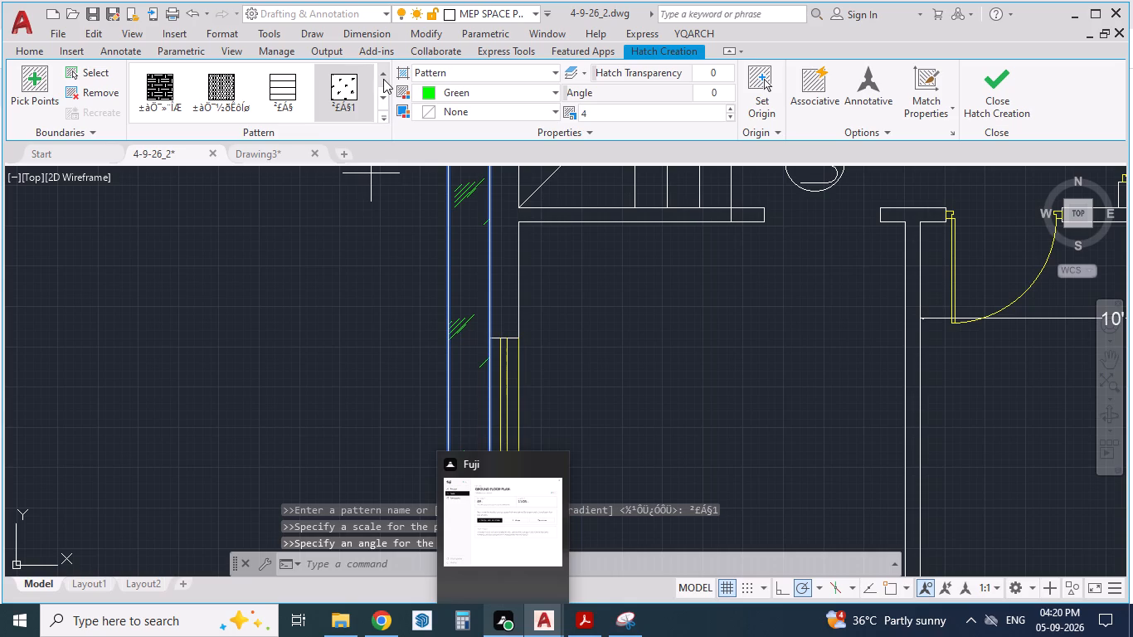
# Set the left planting strip's hatch pattern to GRASS and finish editing the hatch.
pyautogui.click(382, 72)
pyautogui.doubleClick(382, 72)
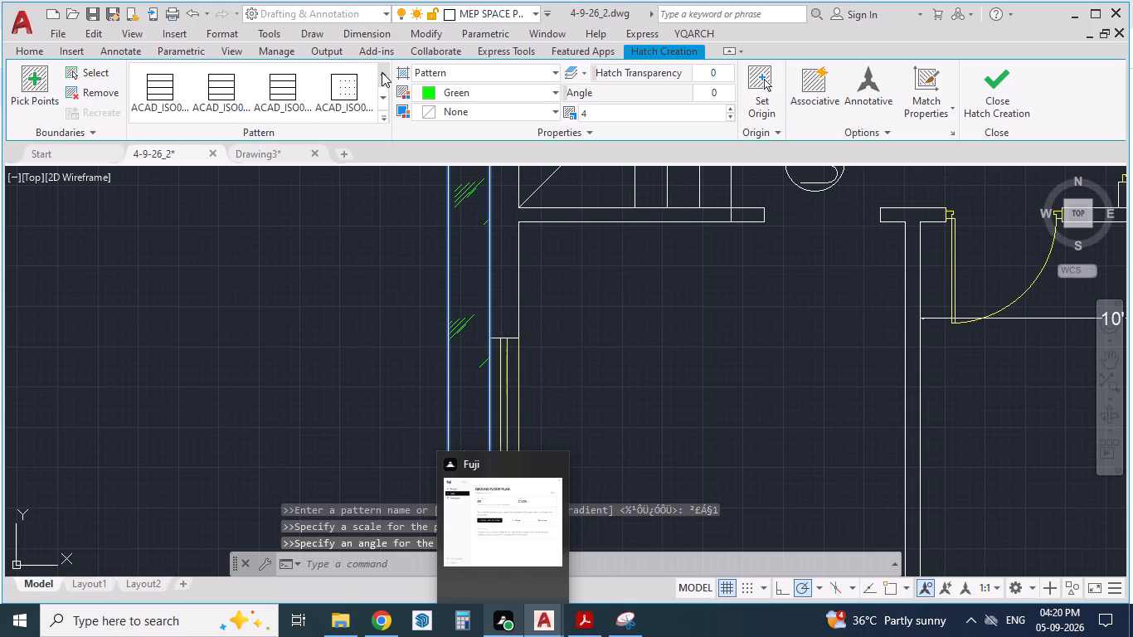
pyautogui.doubleClick(382, 72)
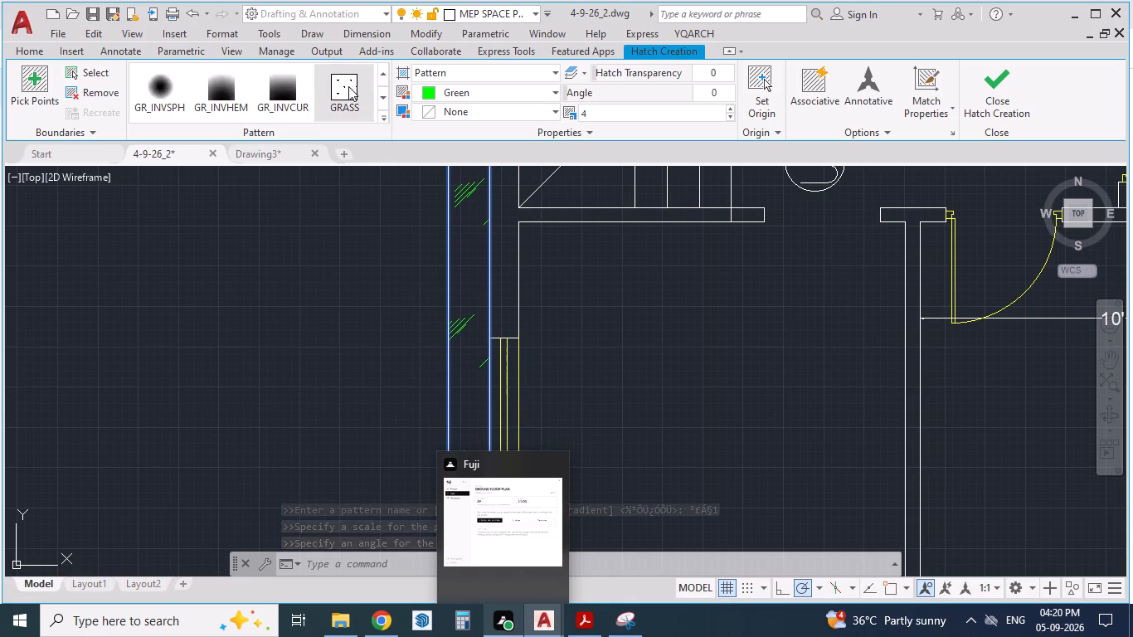
pyautogui.click(341, 88)
pyautogui.scroll(-2, 399, 325)
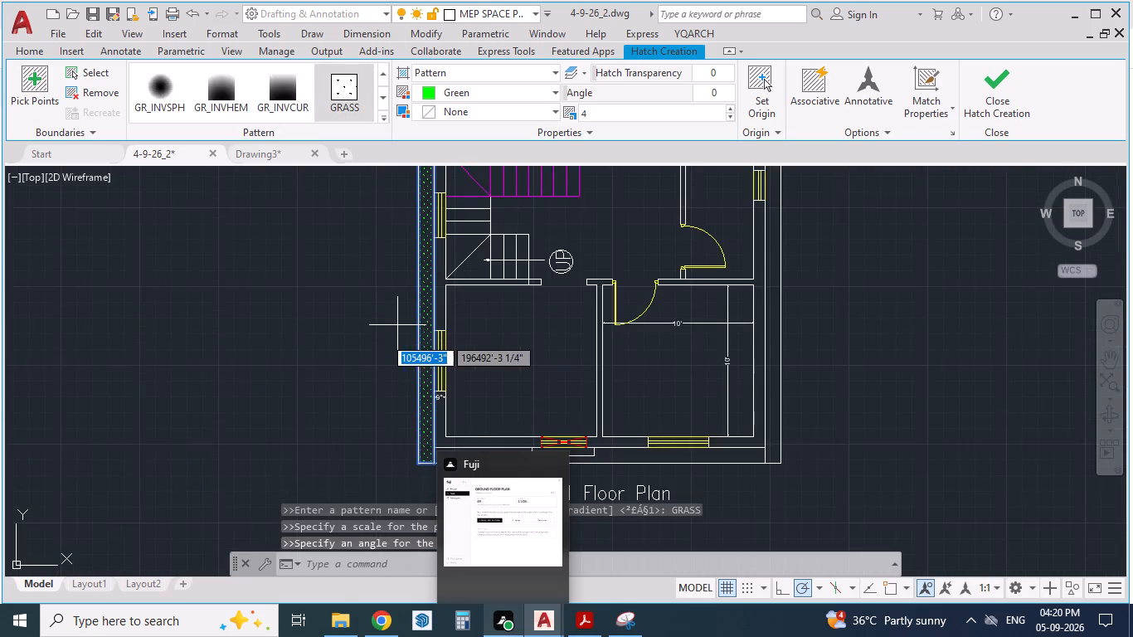
pyautogui.scroll(-2, 381, 339)
pyautogui.scroll(2, 380, 377)
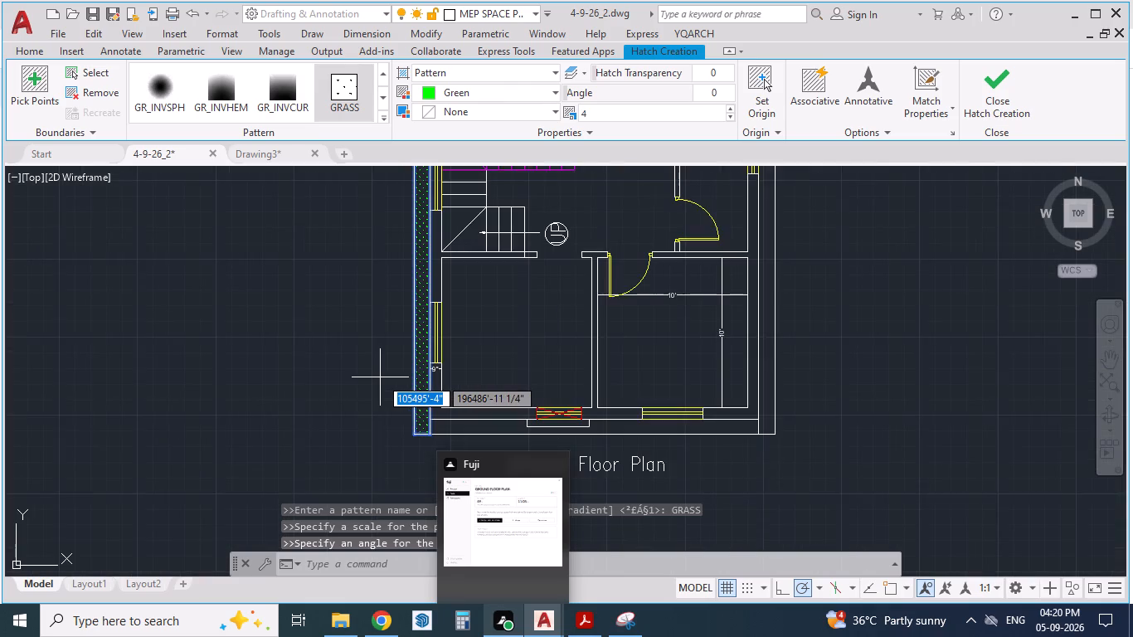
pyautogui.scroll(1, 380, 377)
pyautogui.press('Return')
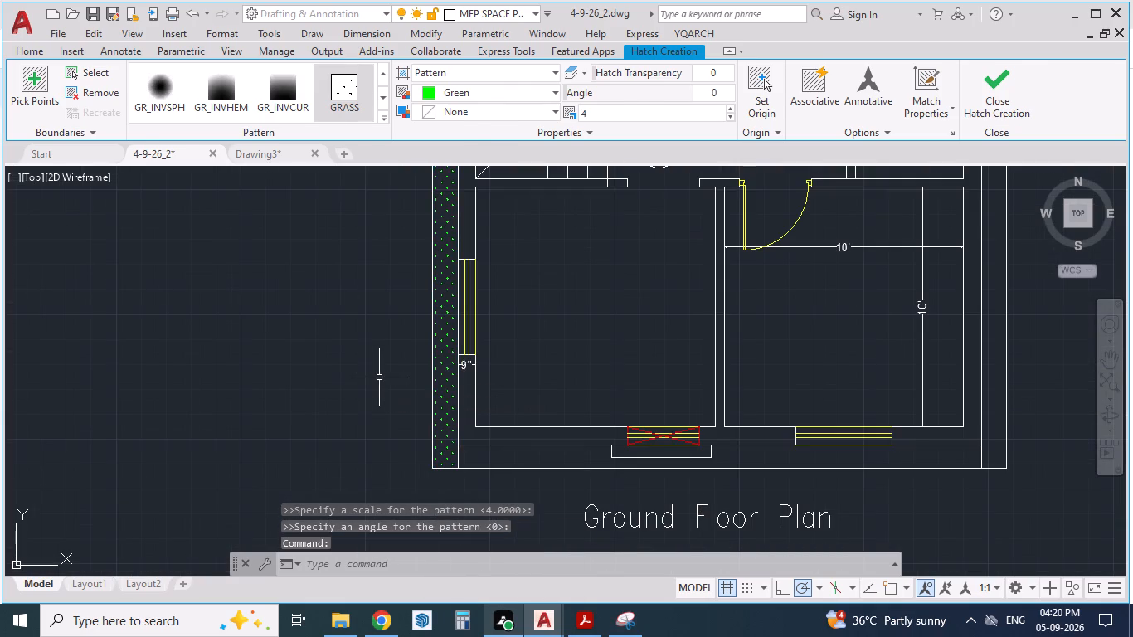
# Hatch the strip along the plan's bottom edge, above the Ground Floor Plan heading, with green GRASS at scale 4.
pyautogui.scroll(-1, 360, 378)
pyautogui.scroll(2, 505, 464)
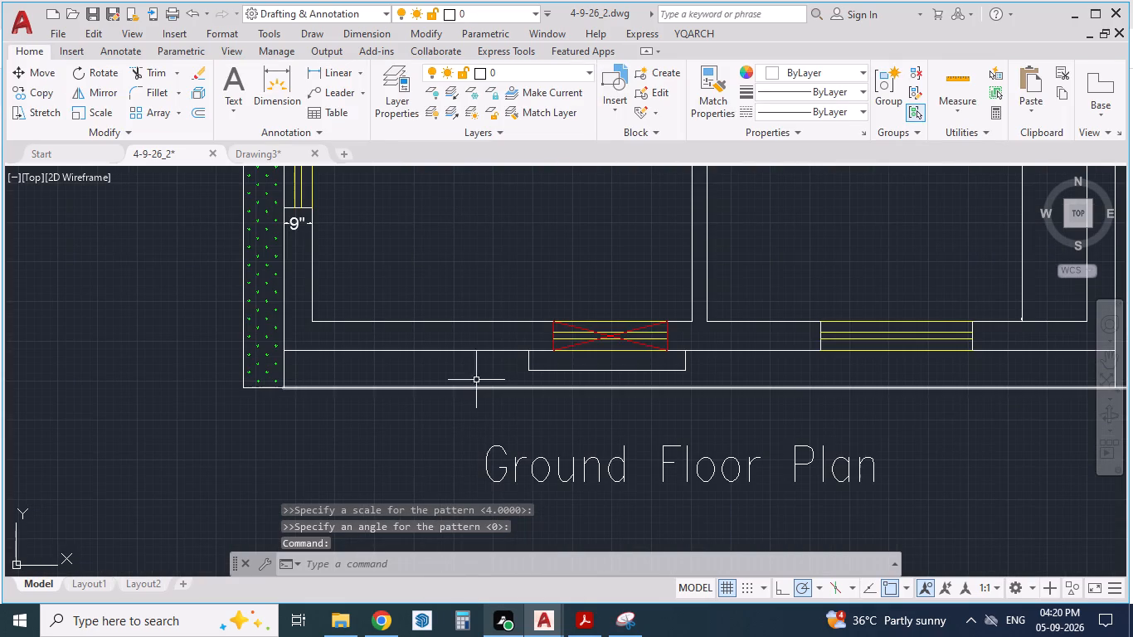
pyautogui.press('h')
pyautogui.press('Return')
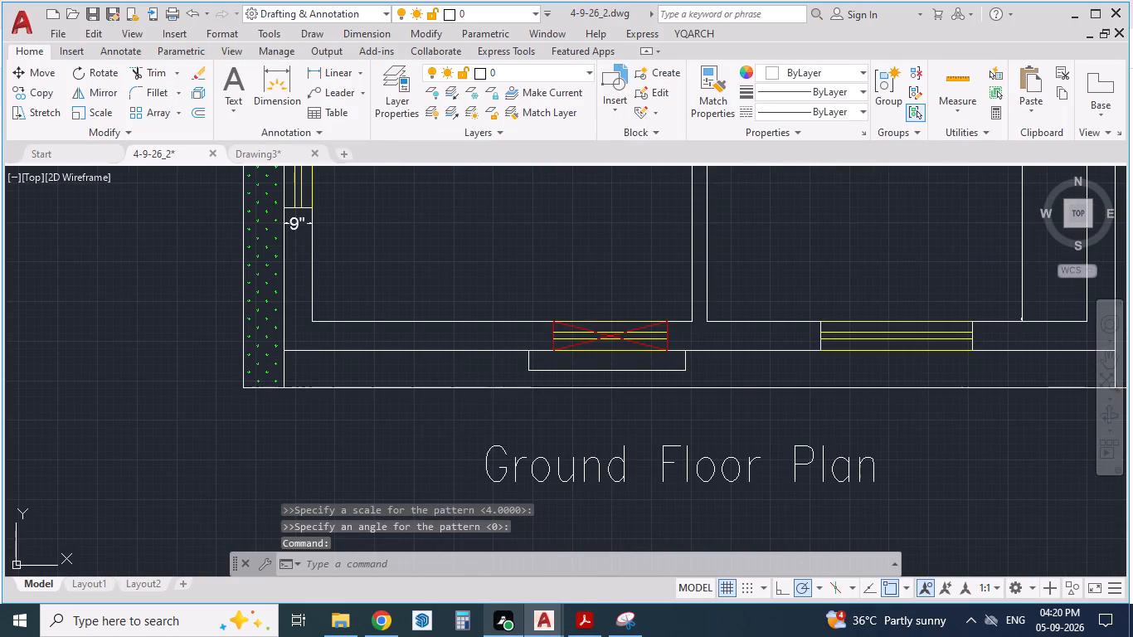
pyautogui.click(471, 375)
pyautogui.scroll(-2, 456, 383)
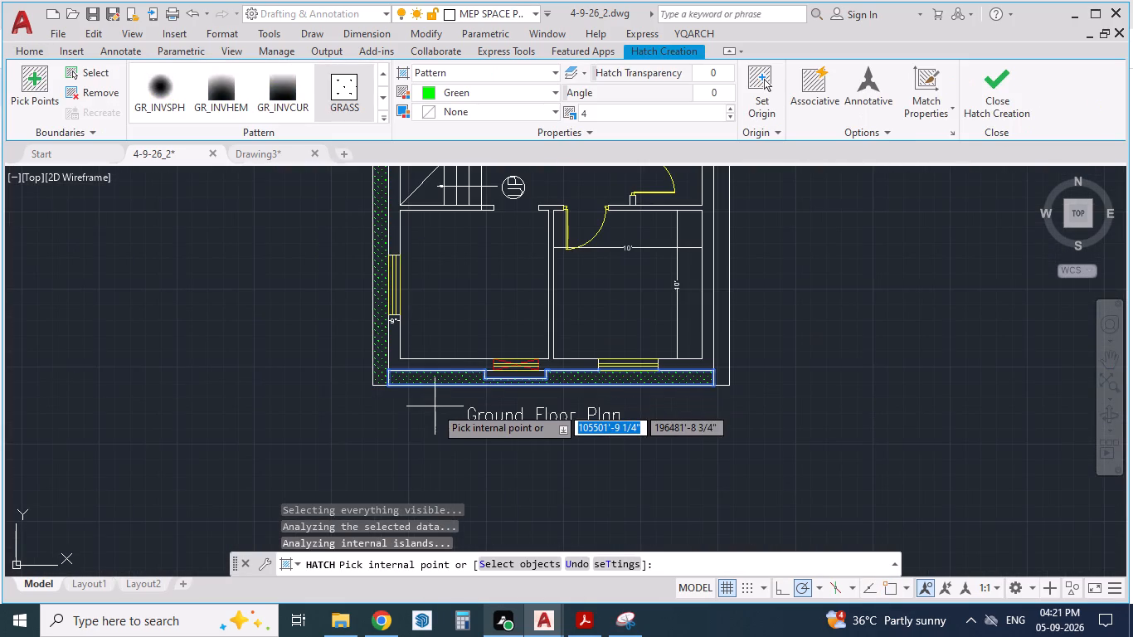
pyautogui.hotkey('alt', 'Tab')
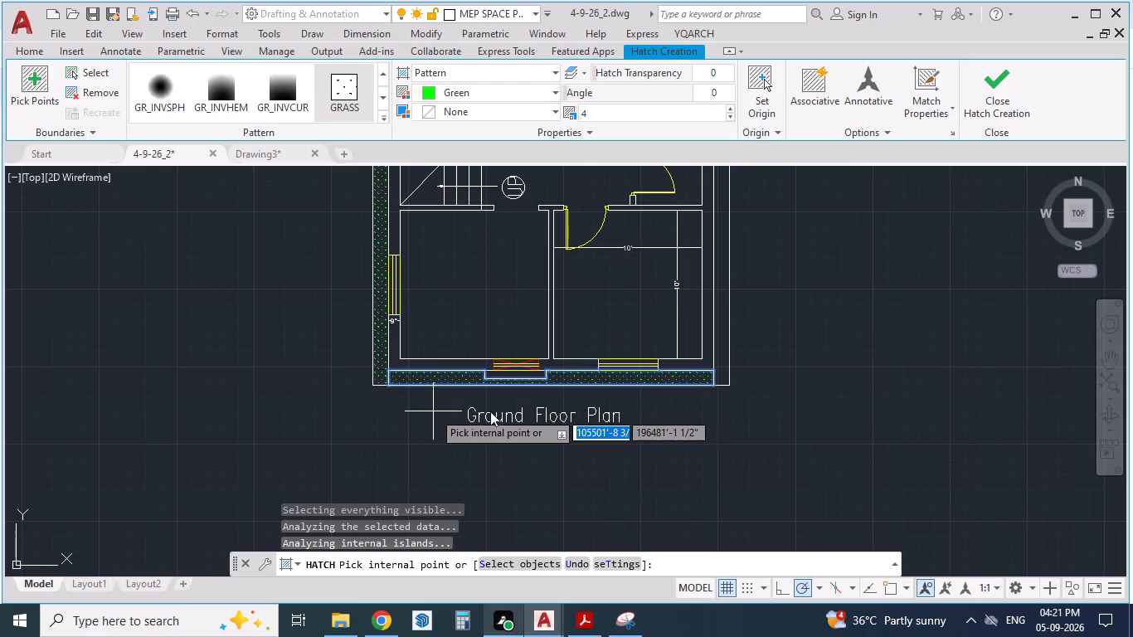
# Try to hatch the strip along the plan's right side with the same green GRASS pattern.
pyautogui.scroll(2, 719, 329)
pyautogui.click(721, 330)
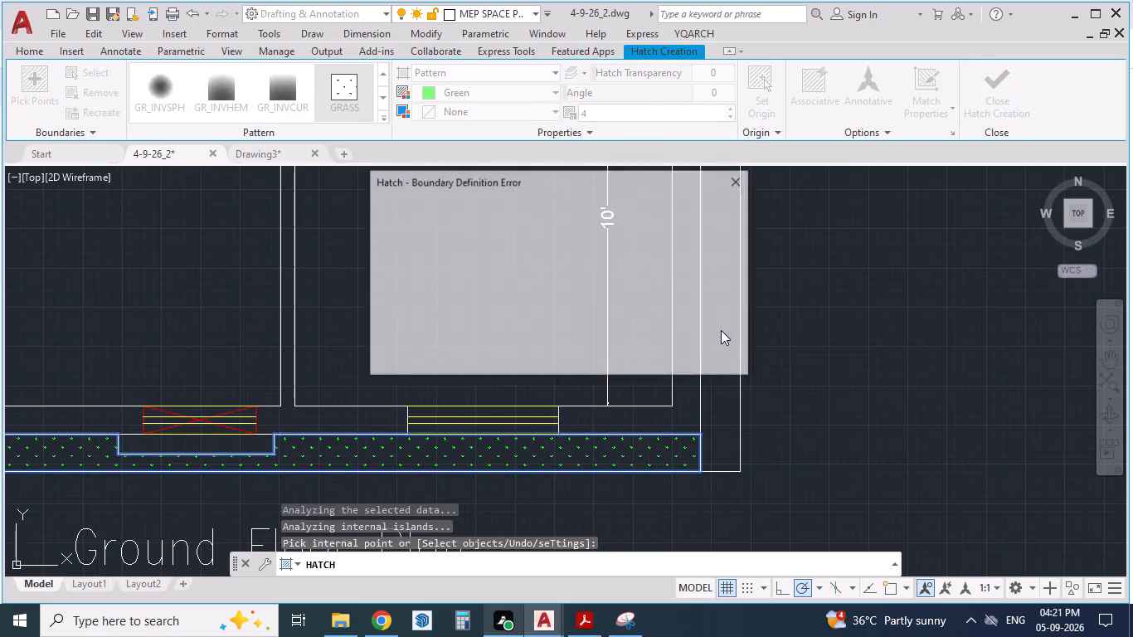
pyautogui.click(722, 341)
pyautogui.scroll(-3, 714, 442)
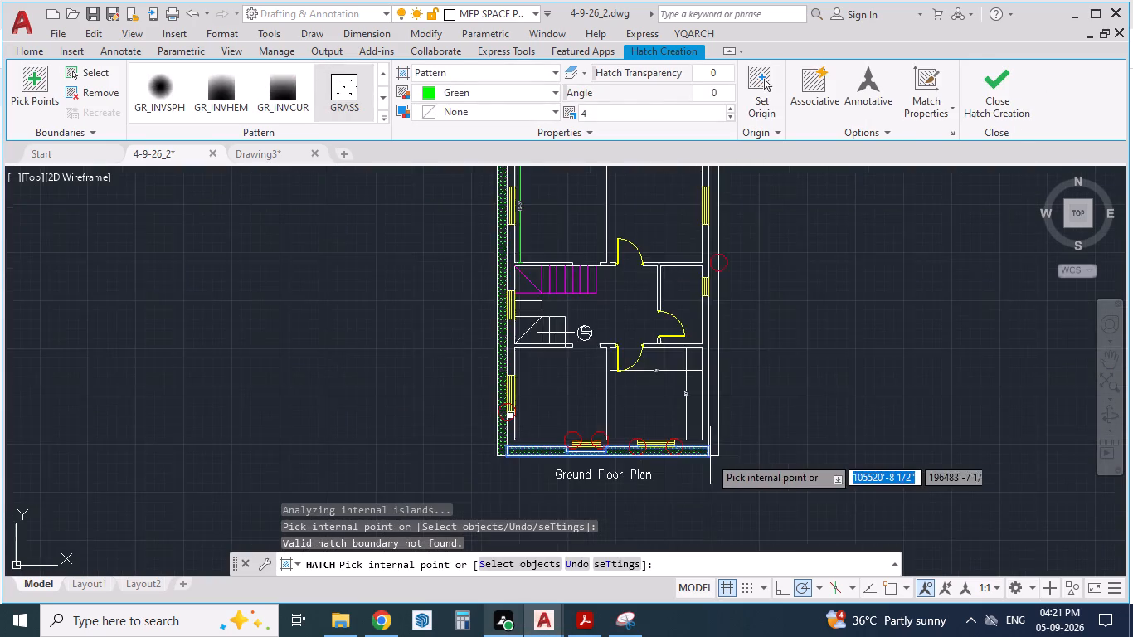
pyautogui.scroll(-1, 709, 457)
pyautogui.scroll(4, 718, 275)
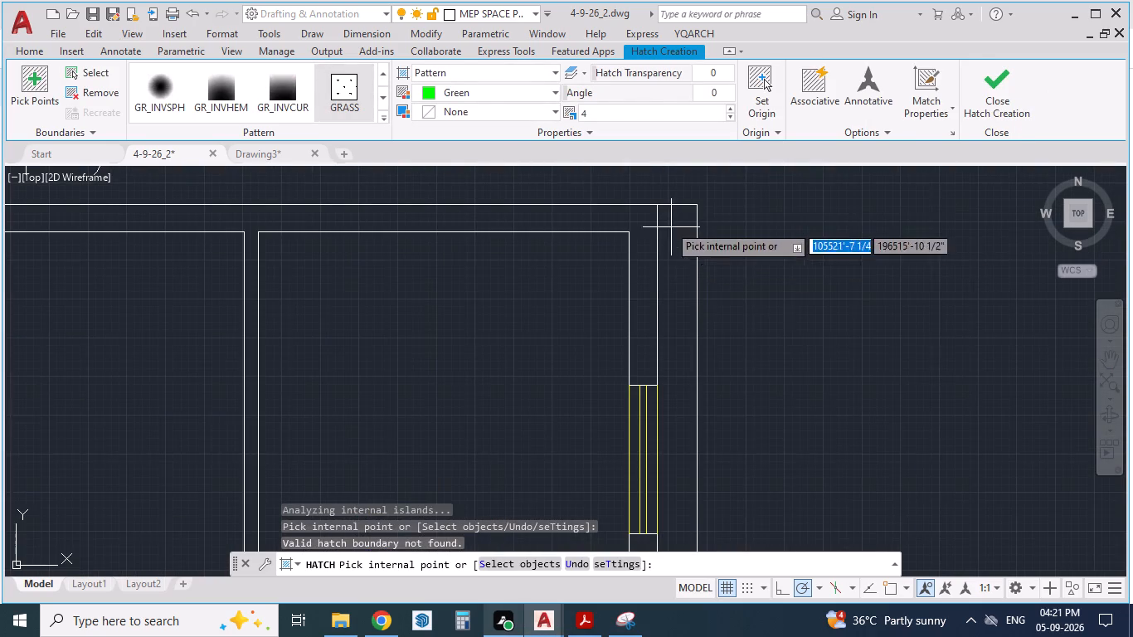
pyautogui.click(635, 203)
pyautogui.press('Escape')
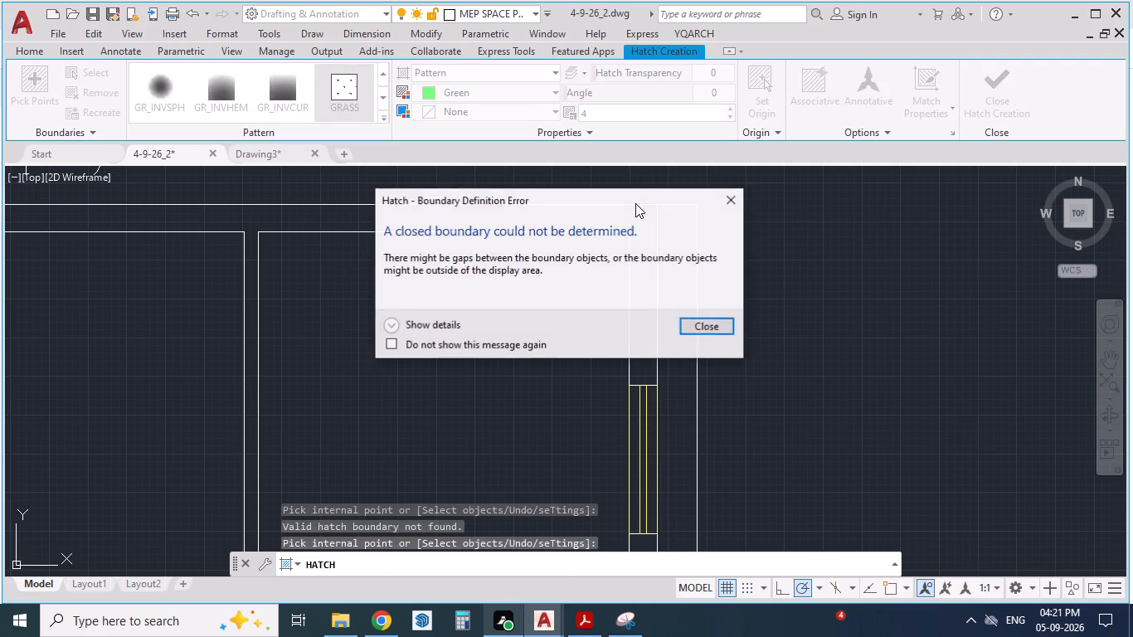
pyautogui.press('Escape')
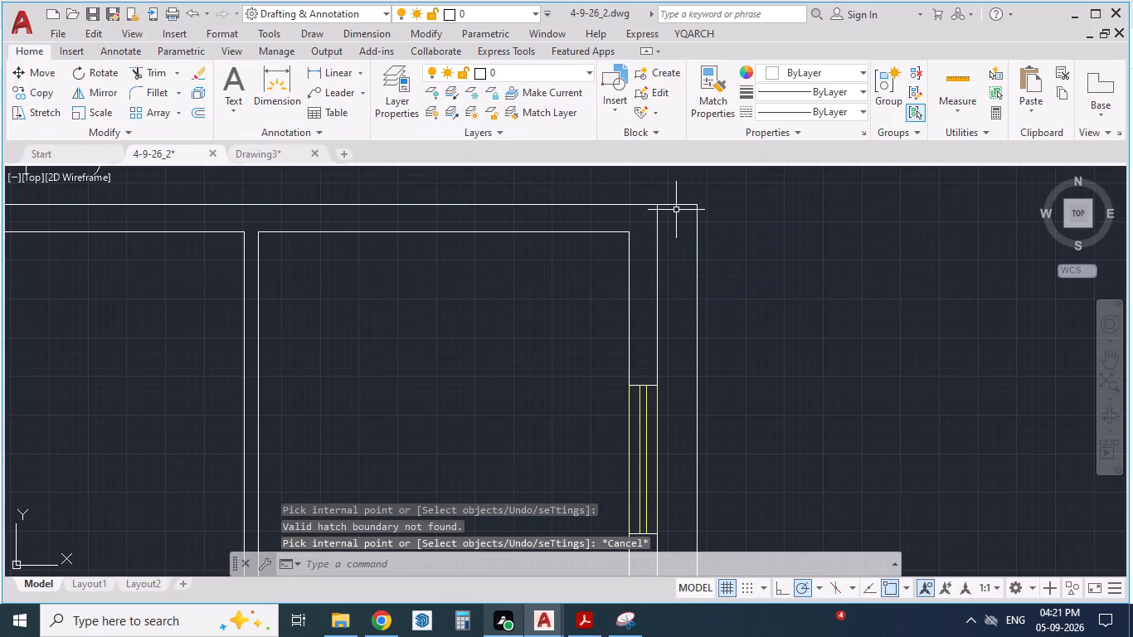
# Trim the top edge line between the wall's outer corner and the right strip's outer boundary.
pyautogui.click(674, 202)
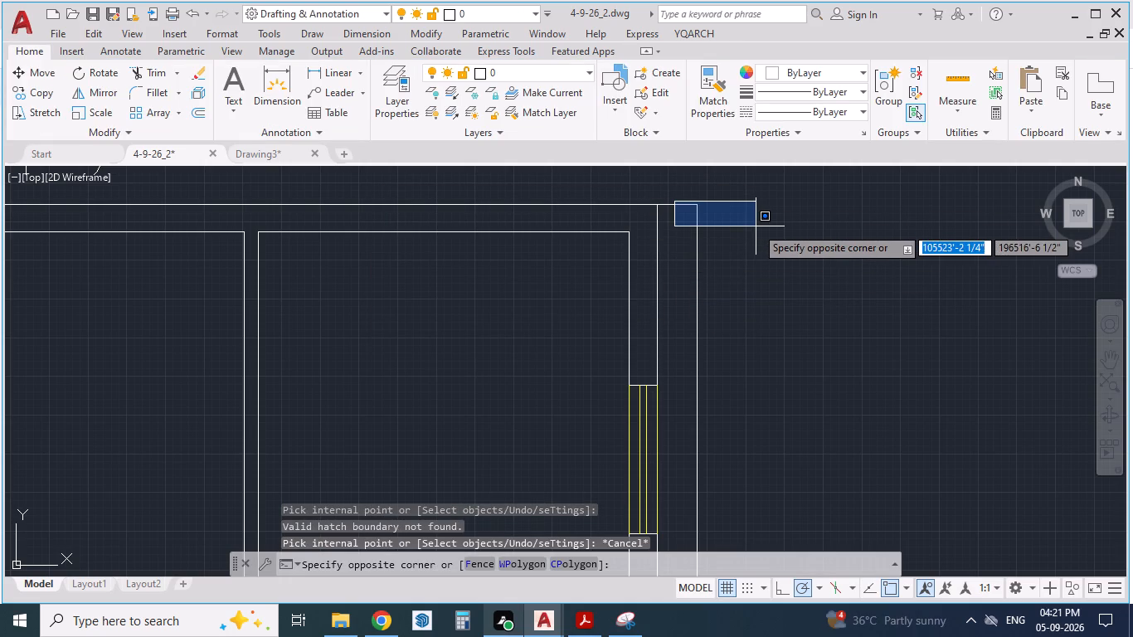
pyautogui.write('TR')
pyautogui.press('Return')
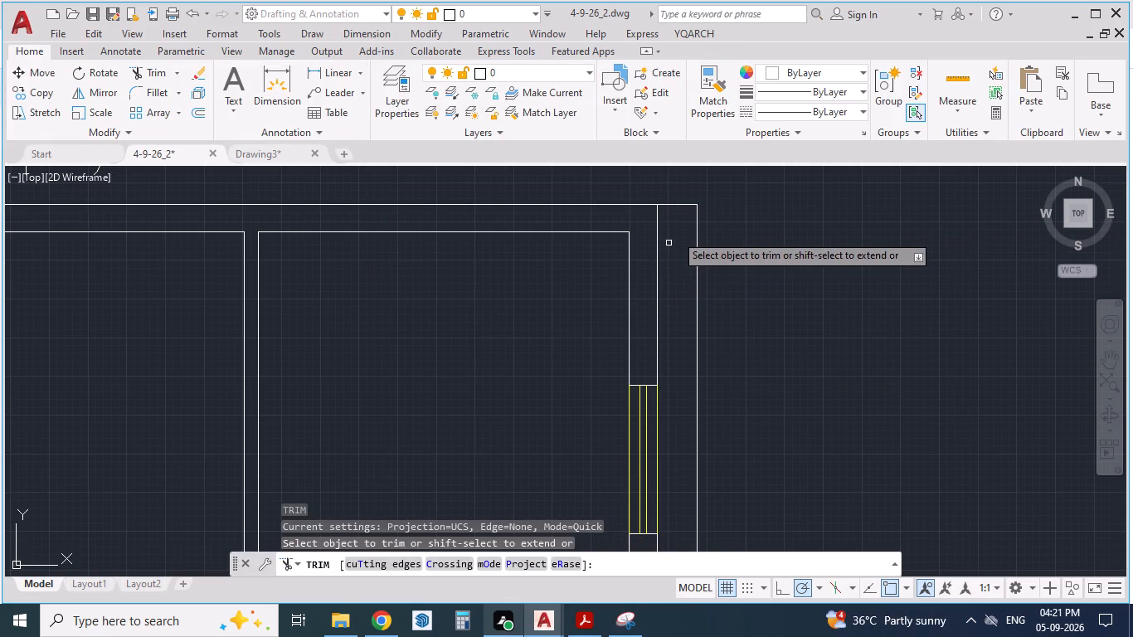
pyautogui.click(682, 204)
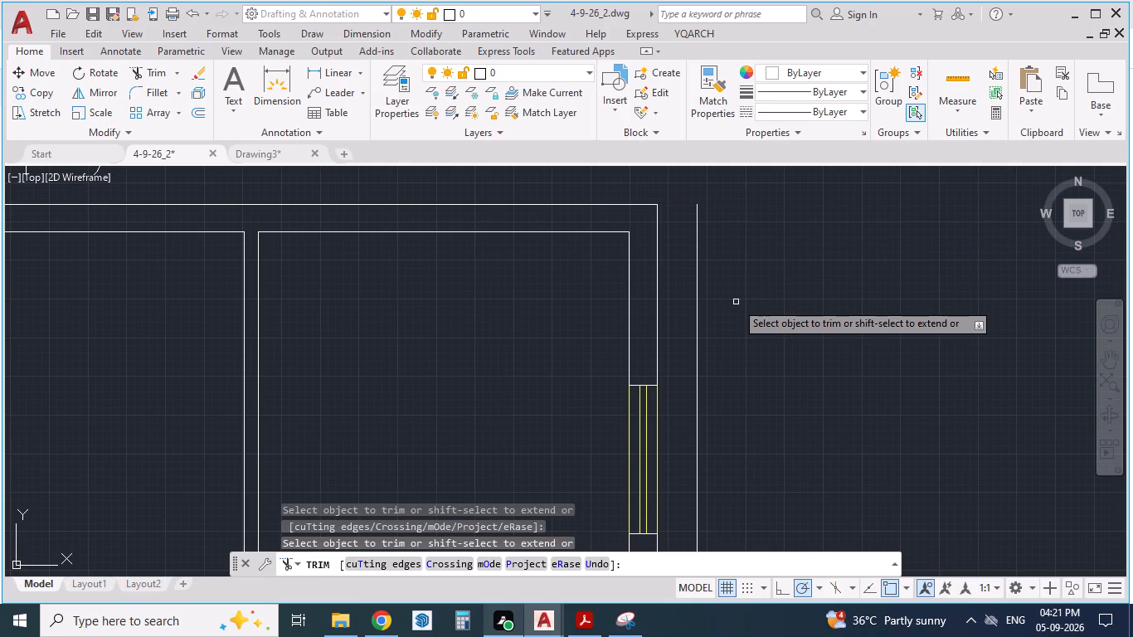
pyautogui.press('Escape')
# Draw a line closing the right strip's top end, from the wall's outer corner to the boundary line's endpoint.
pyautogui.press('l')
pyautogui.press('Return')
pyautogui.scroll(2, 643, 197)
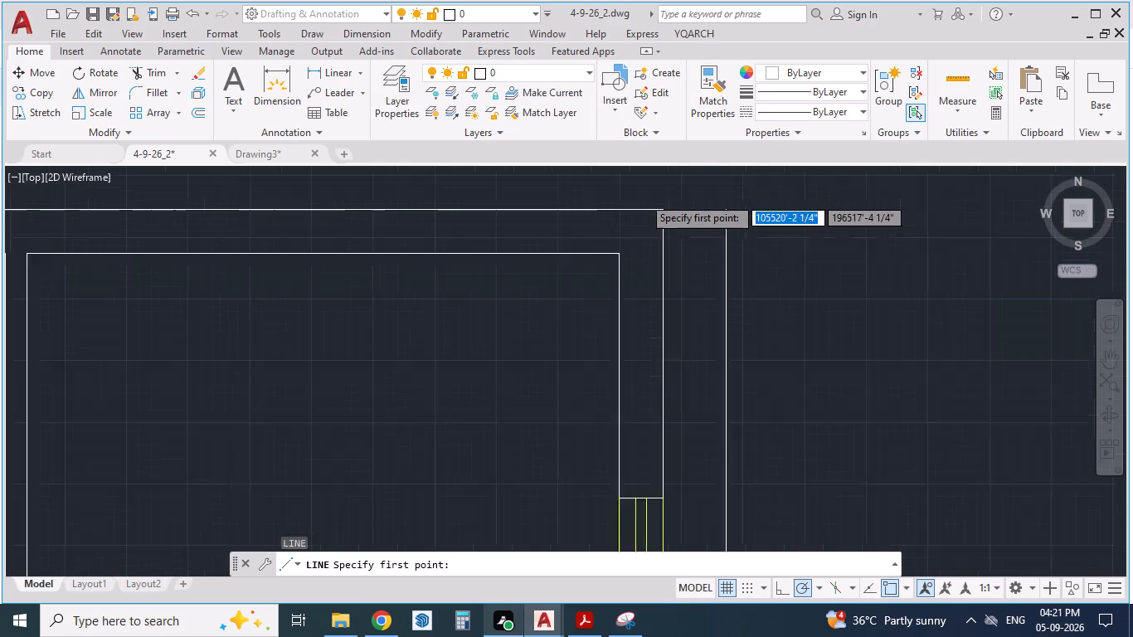
pyautogui.click(673, 216)
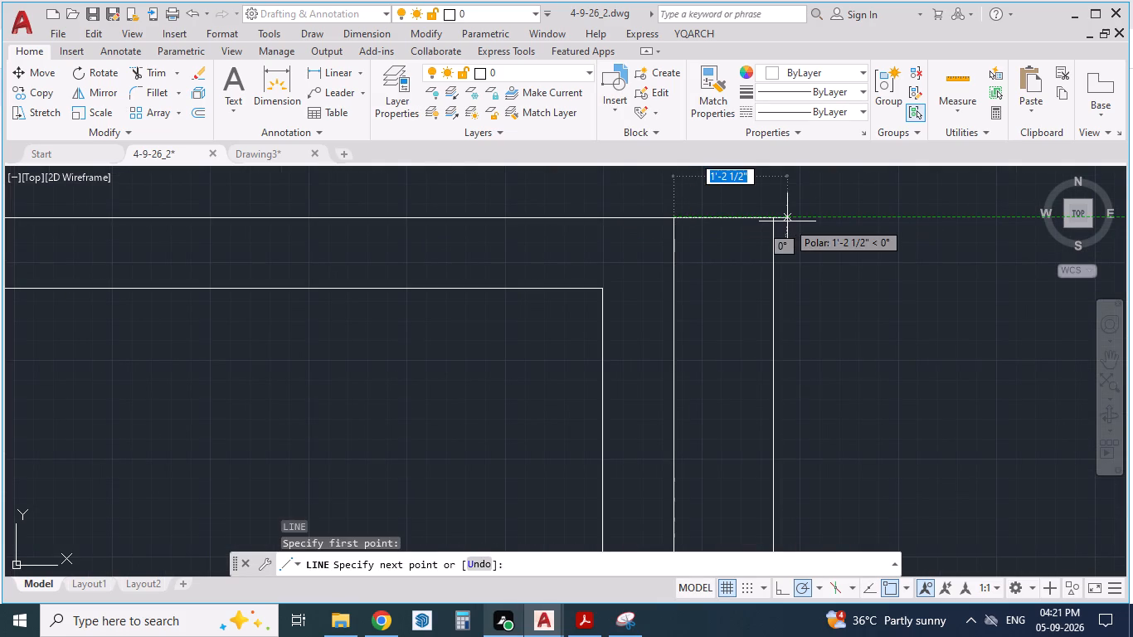
pyautogui.click(774, 221)
pyautogui.press('Return')
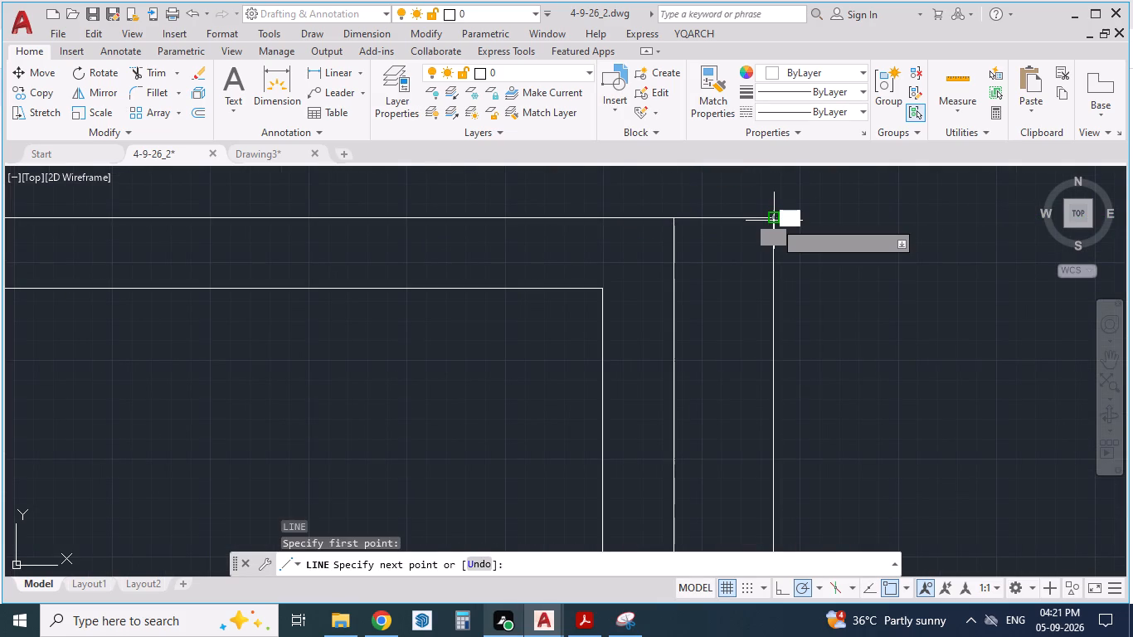
pyautogui.scroll(-2, 523, 339)
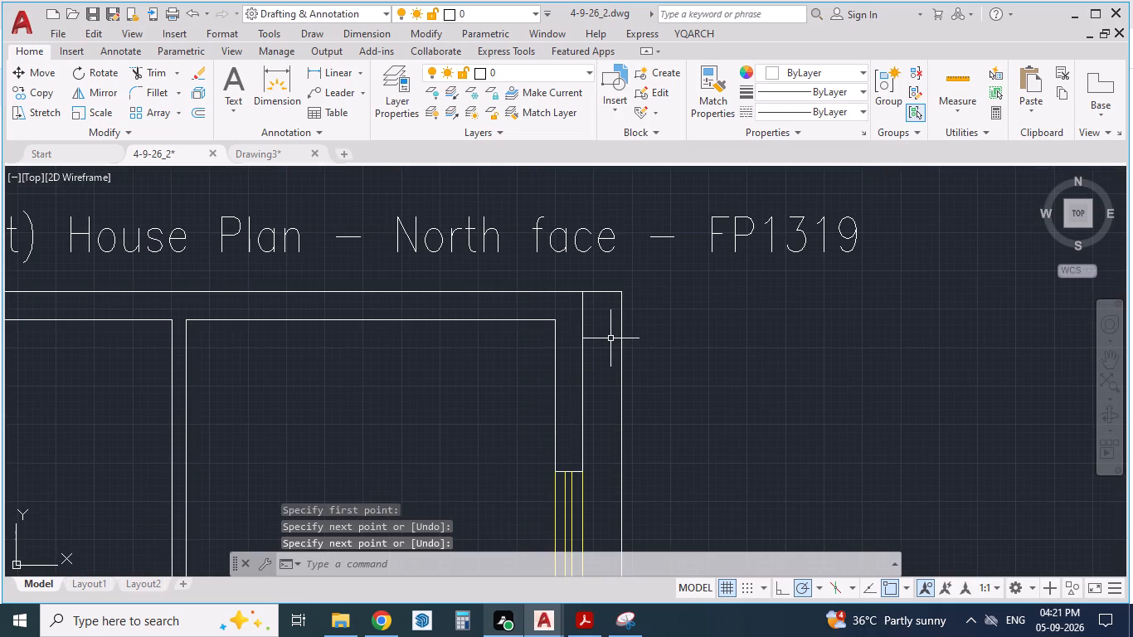
# Examine the right strip's top closing line and outer boundary line from the top end down to the bottom corner.
pyautogui.click(621, 346)
pyautogui.click(599, 293)
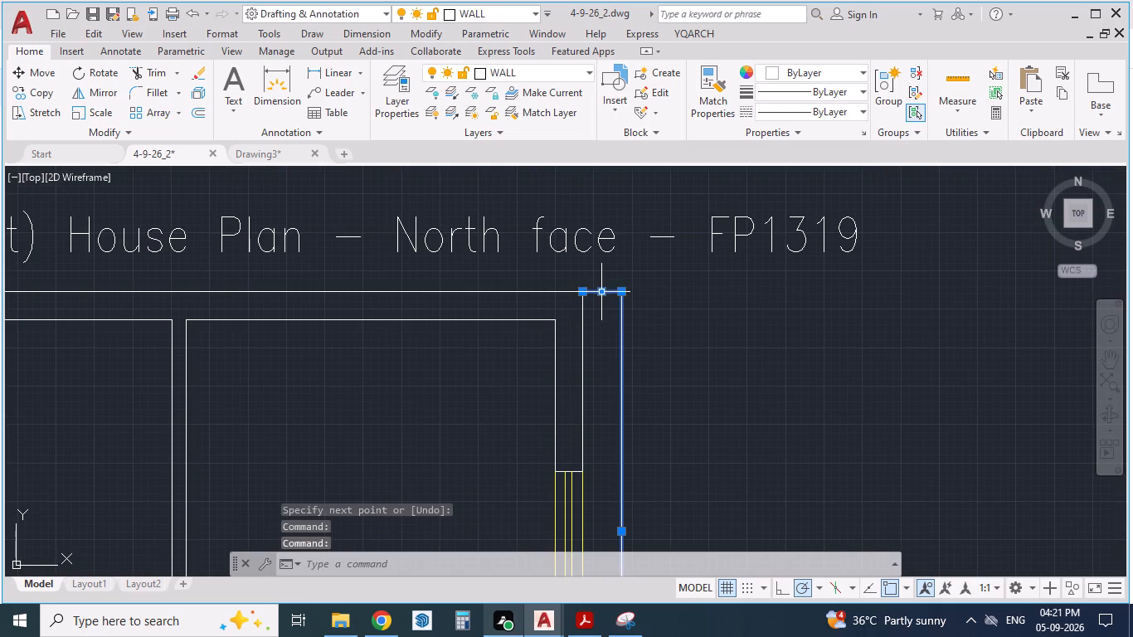
pyautogui.scroll(-4, 594, 280)
pyautogui.scroll(3, 594, 367)
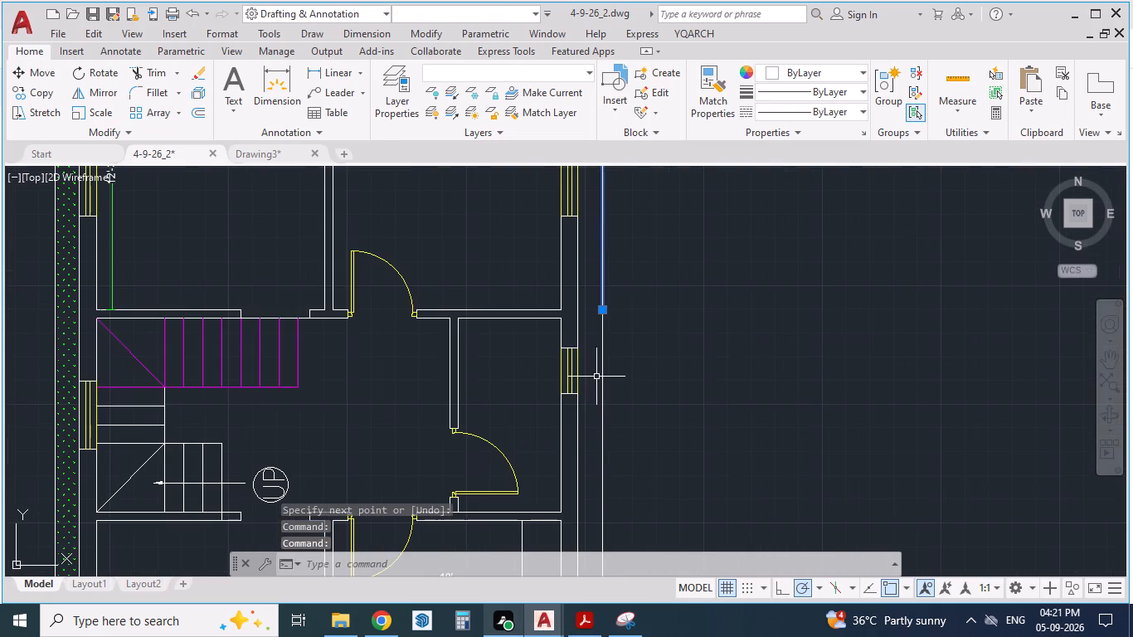
pyautogui.click(602, 380)
pyautogui.scroll(-2, 616, 311)
pyautogui.scroll(2, 596, 511)
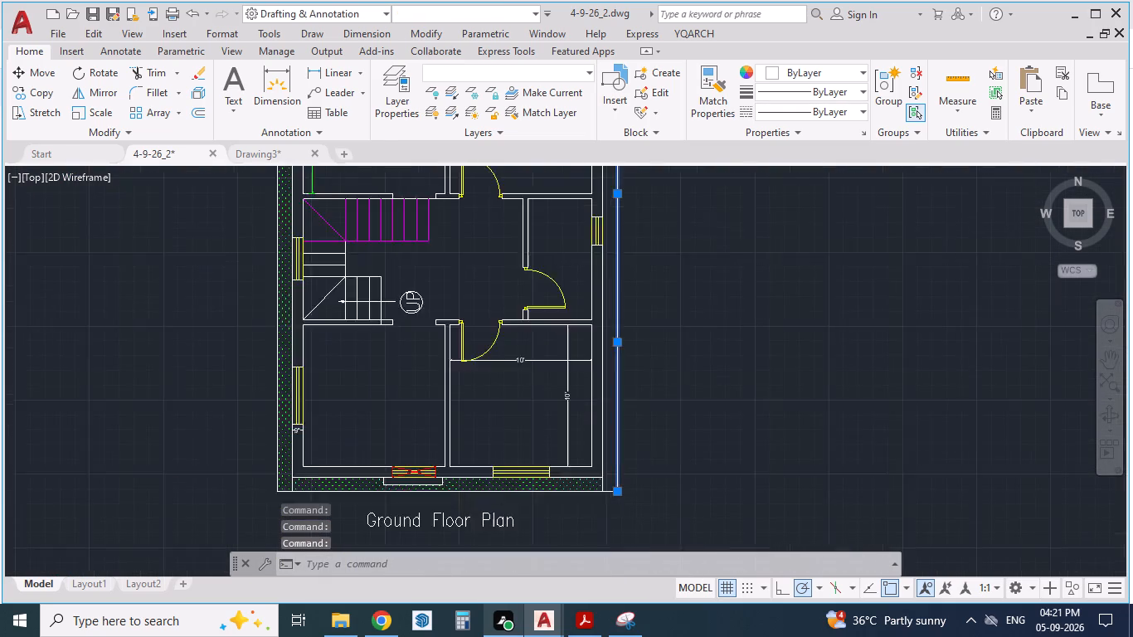
pyautogui.scroll(2, 622, 463)
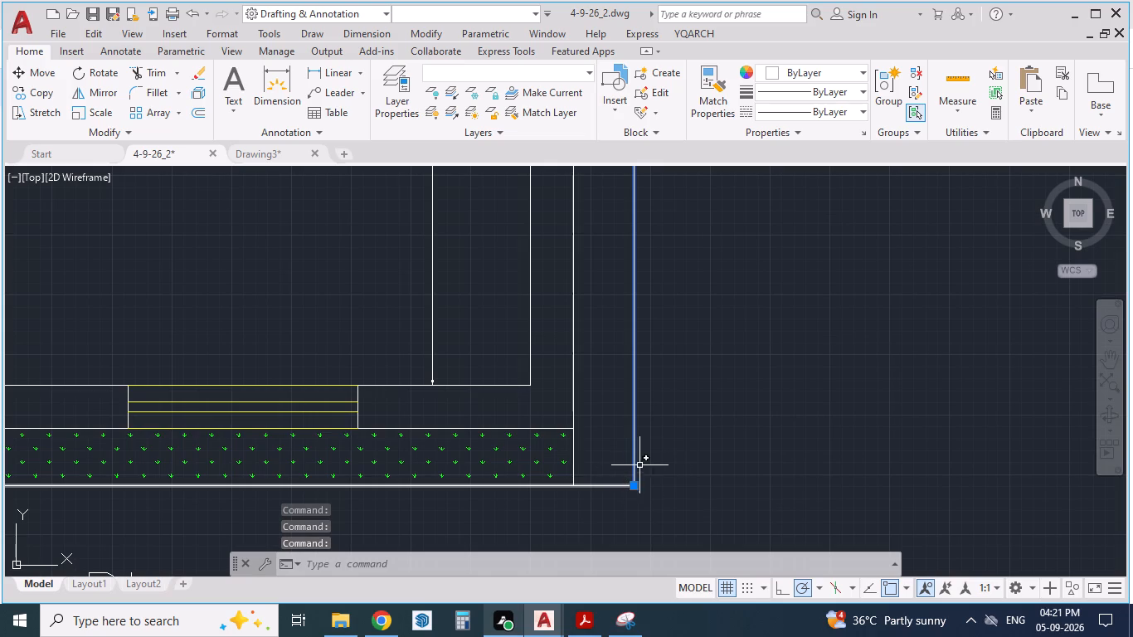
pyautogui.press('Escape')
pyautogui.press('Escape')
# Trim the bottom edge line between the wall's outer corner and the right strip's outer boundary.
pyautogui.write('TR')
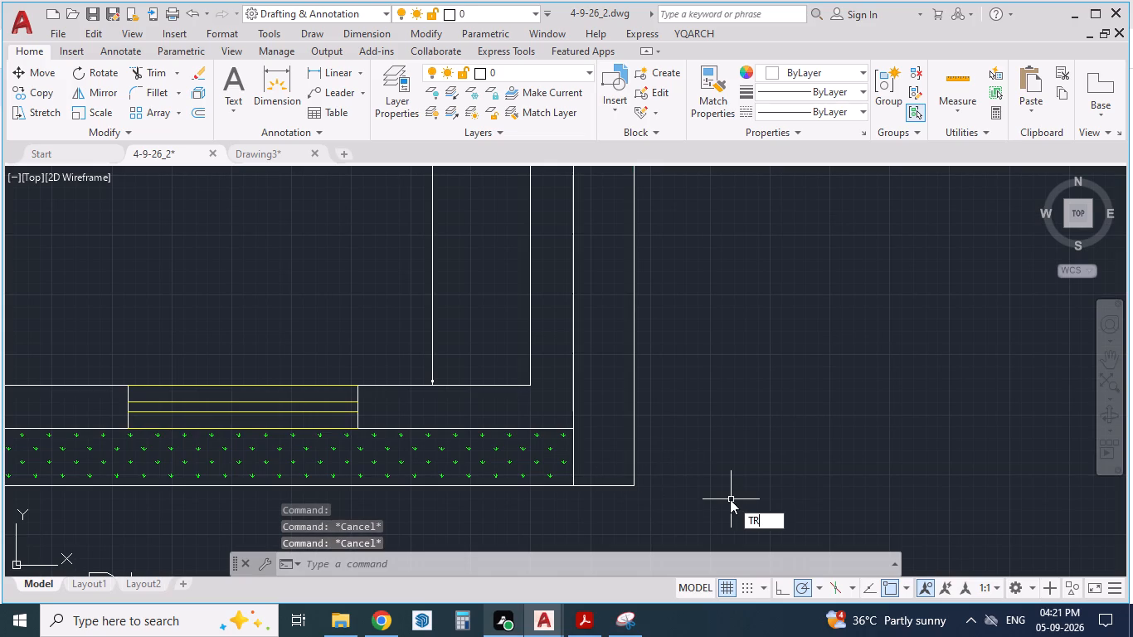
pyautogui.press('Return')
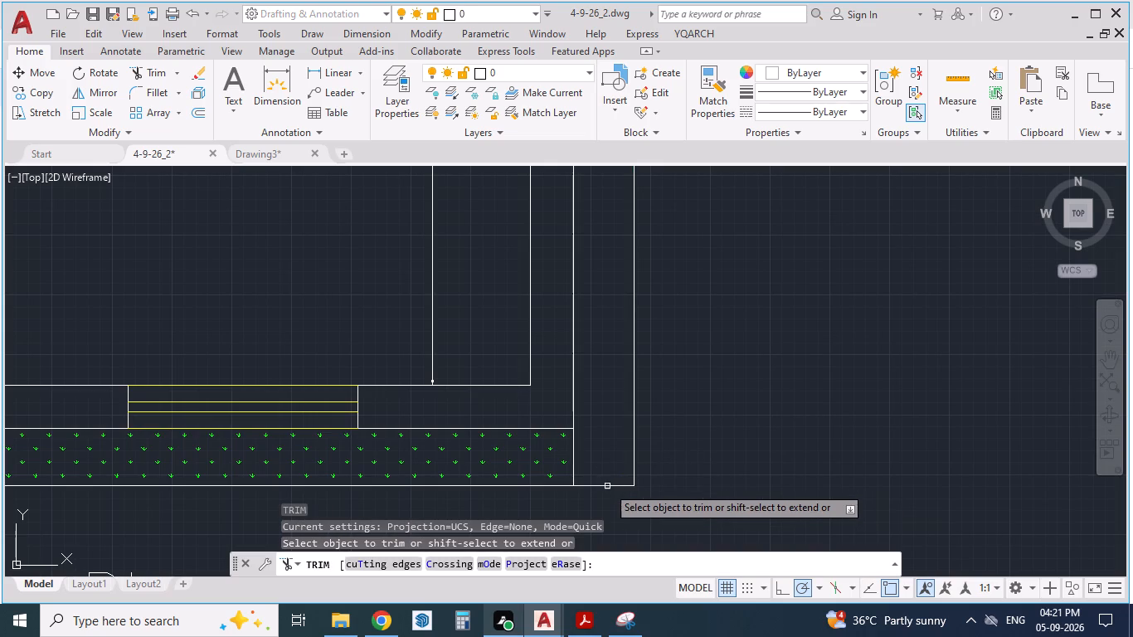
pyautogui.click(607, 486)
pyautogui.press('Escape')
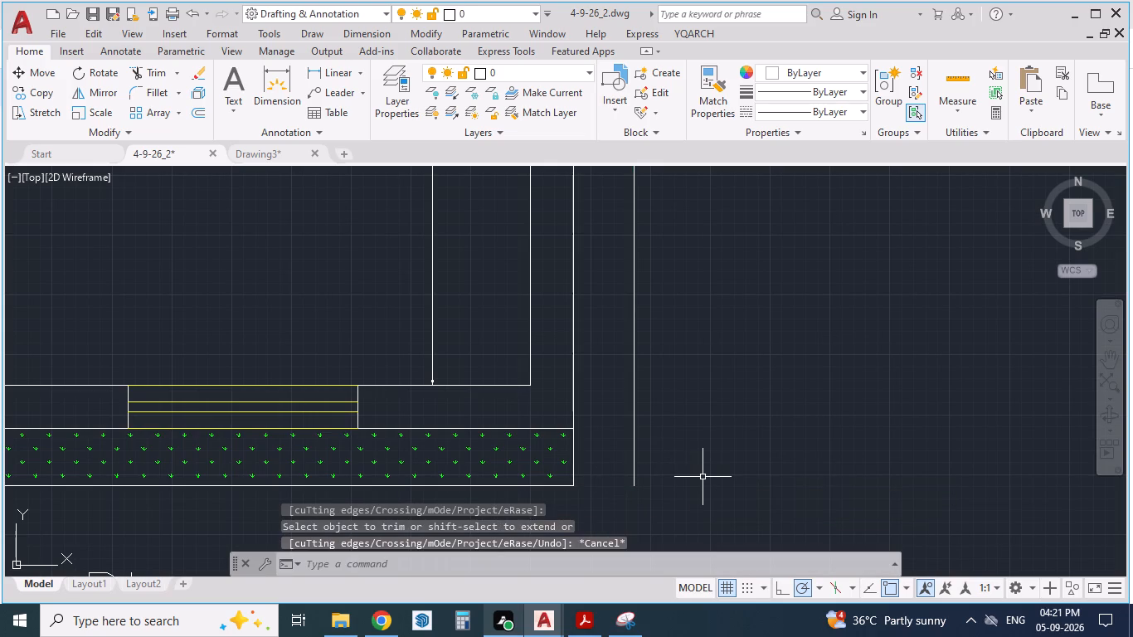
# Draw a line closing the right strip's bottom end, from the bottom hatch's outer corner to the boundary line's endpoint.
pyautogui.press('l')
pyautogui.press('Return')
pyautogui.scroll(2, 633, 498)
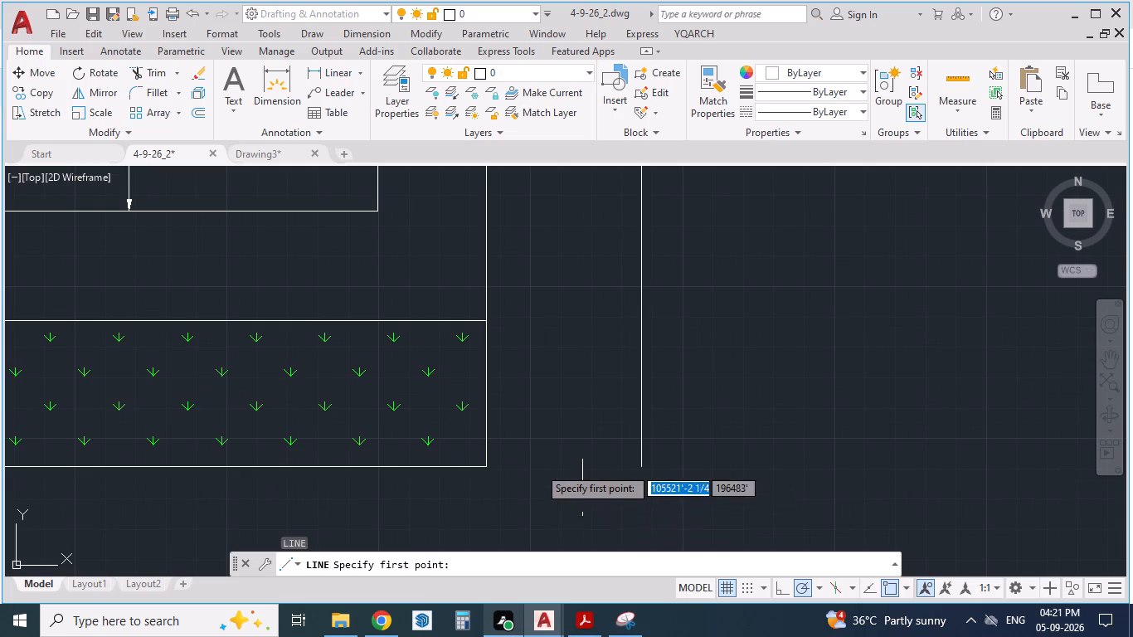
pyautogui.click(485, 469)
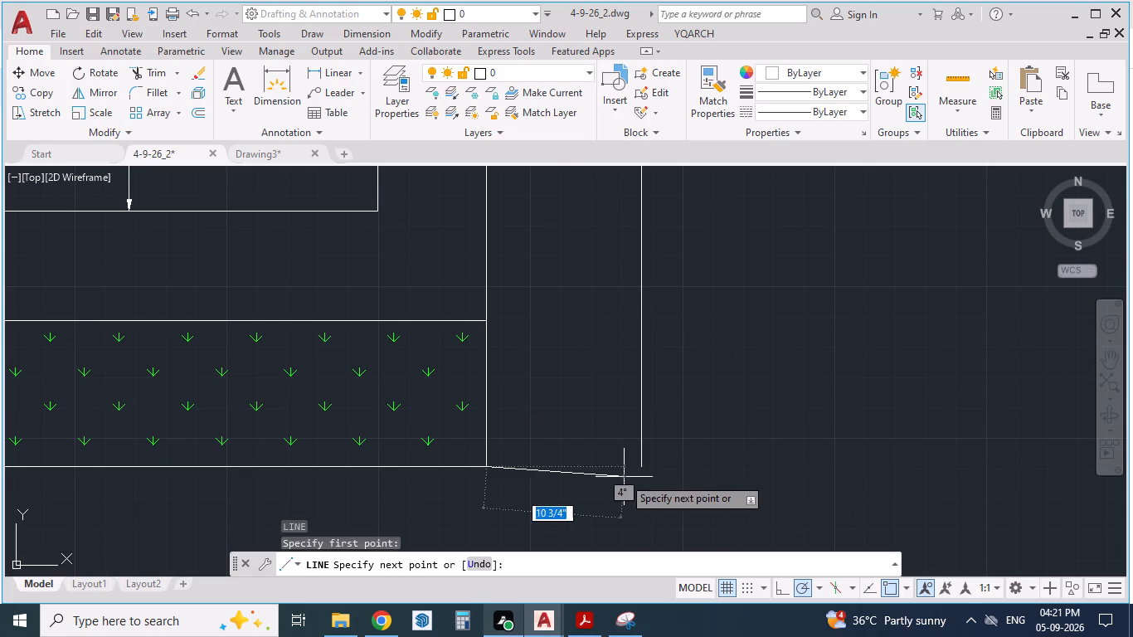
pyautogui.click(638, 470)
pyautogui.press('Return')
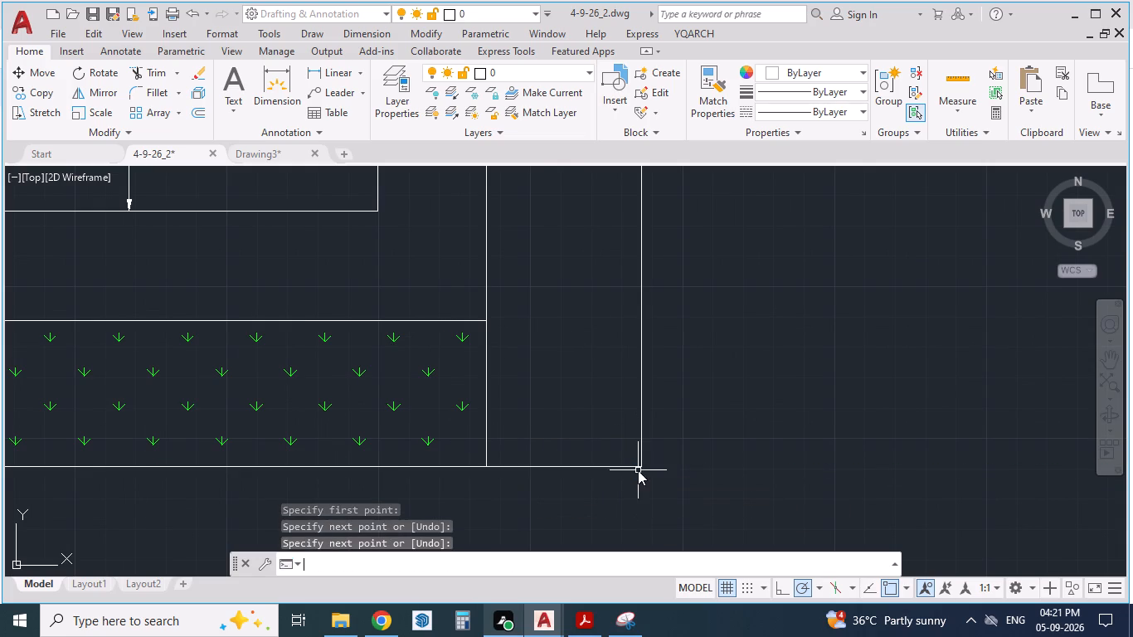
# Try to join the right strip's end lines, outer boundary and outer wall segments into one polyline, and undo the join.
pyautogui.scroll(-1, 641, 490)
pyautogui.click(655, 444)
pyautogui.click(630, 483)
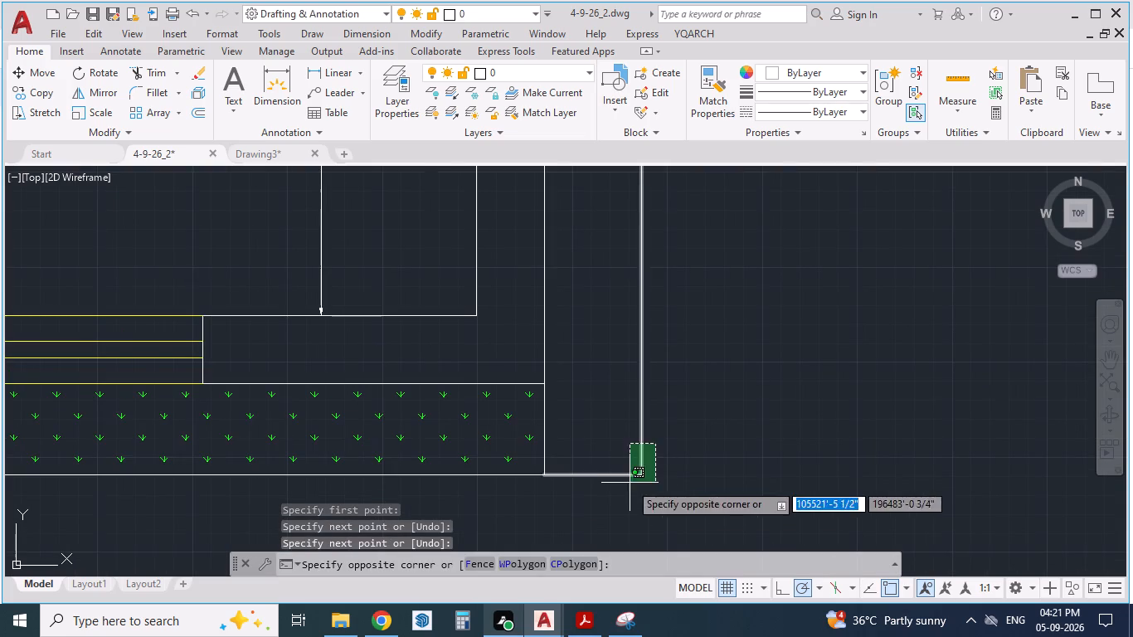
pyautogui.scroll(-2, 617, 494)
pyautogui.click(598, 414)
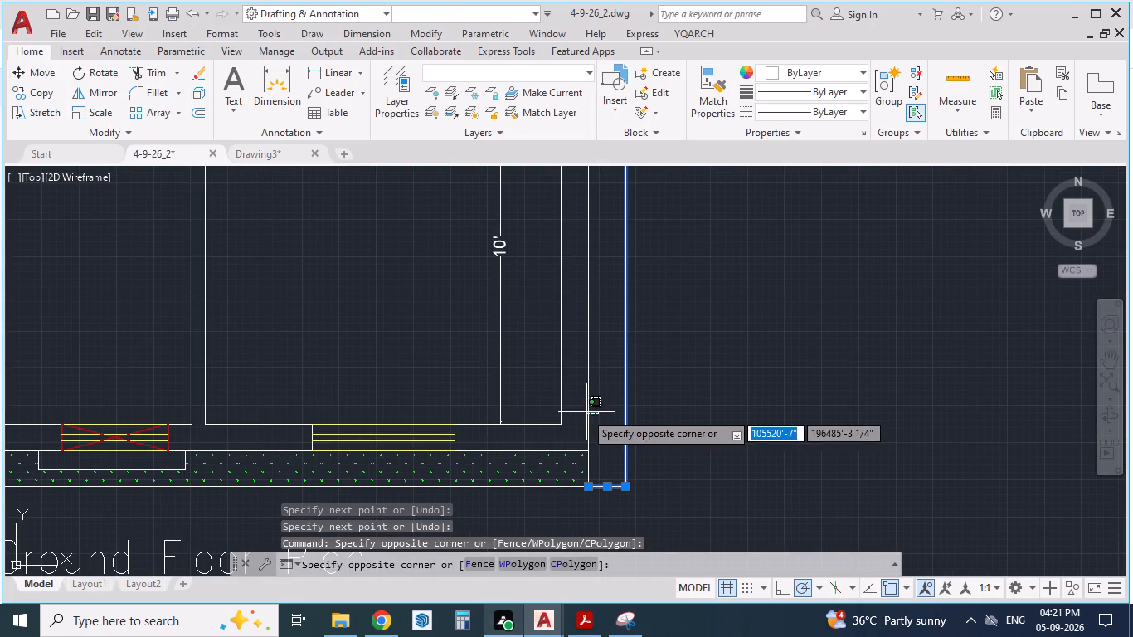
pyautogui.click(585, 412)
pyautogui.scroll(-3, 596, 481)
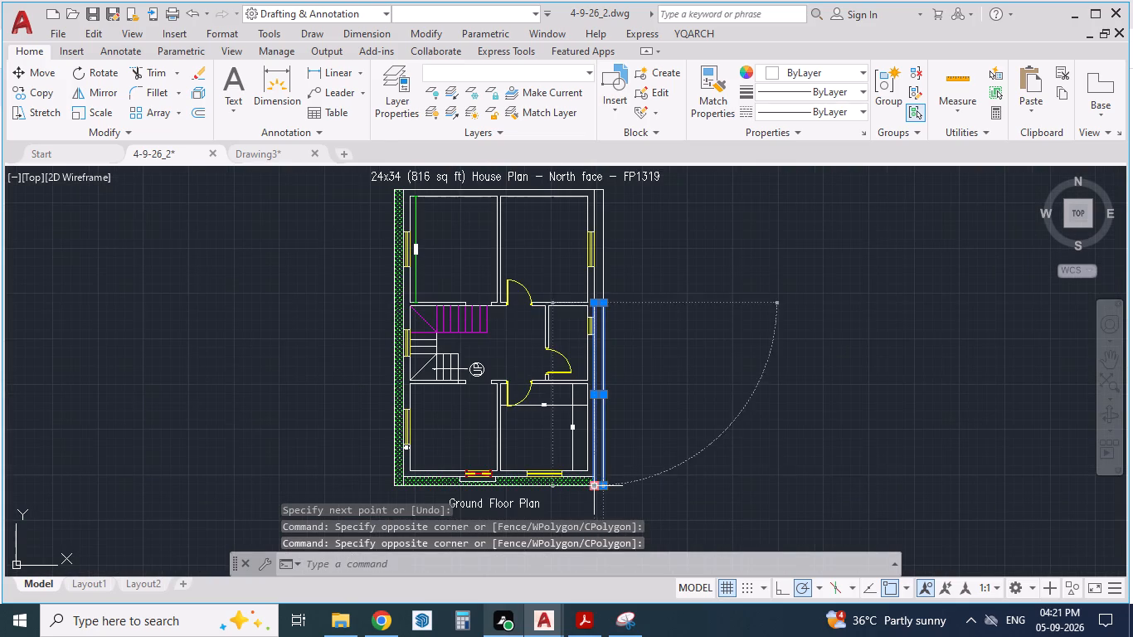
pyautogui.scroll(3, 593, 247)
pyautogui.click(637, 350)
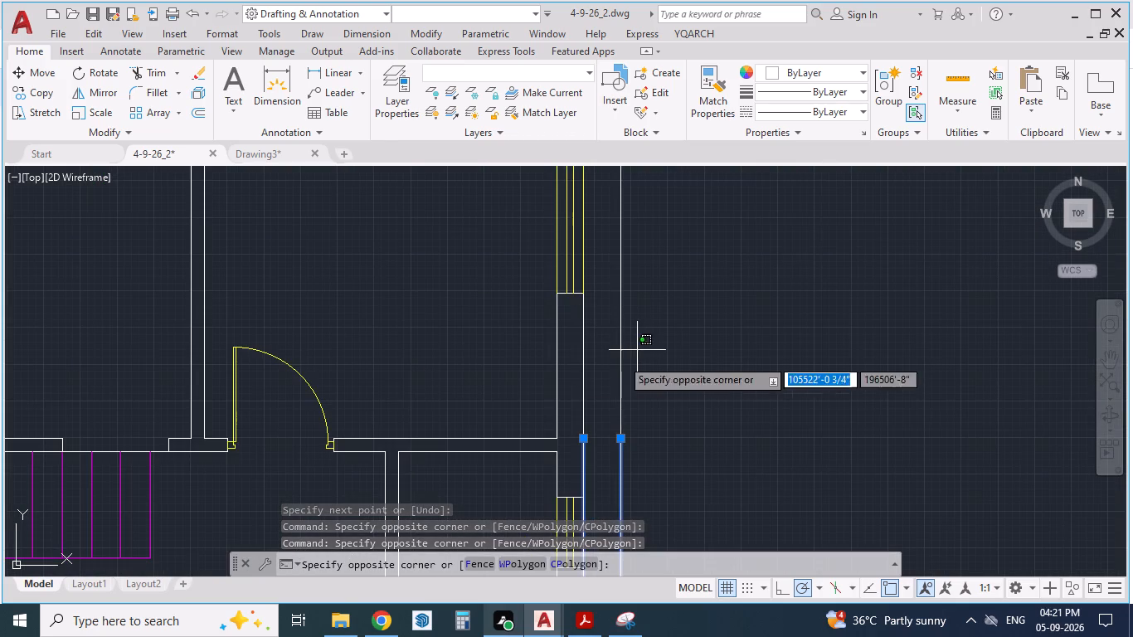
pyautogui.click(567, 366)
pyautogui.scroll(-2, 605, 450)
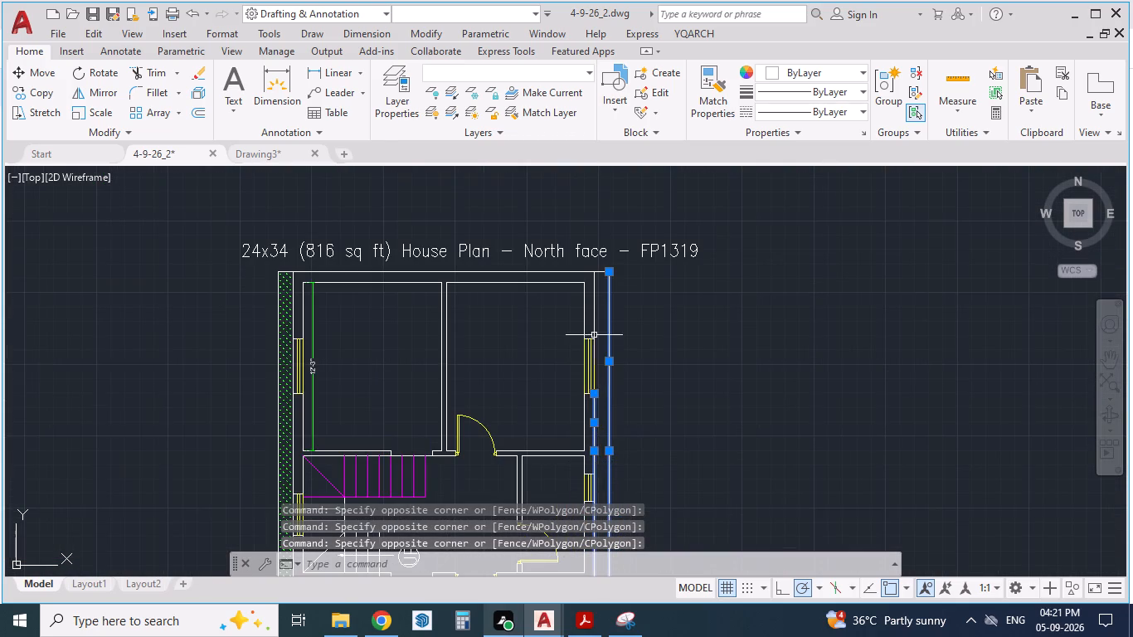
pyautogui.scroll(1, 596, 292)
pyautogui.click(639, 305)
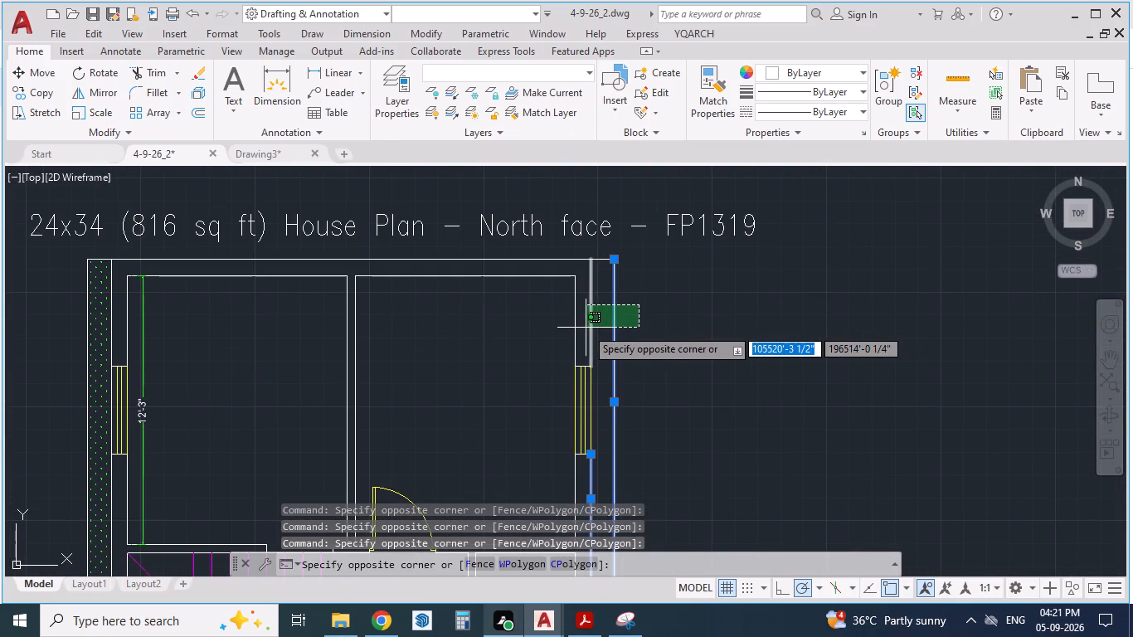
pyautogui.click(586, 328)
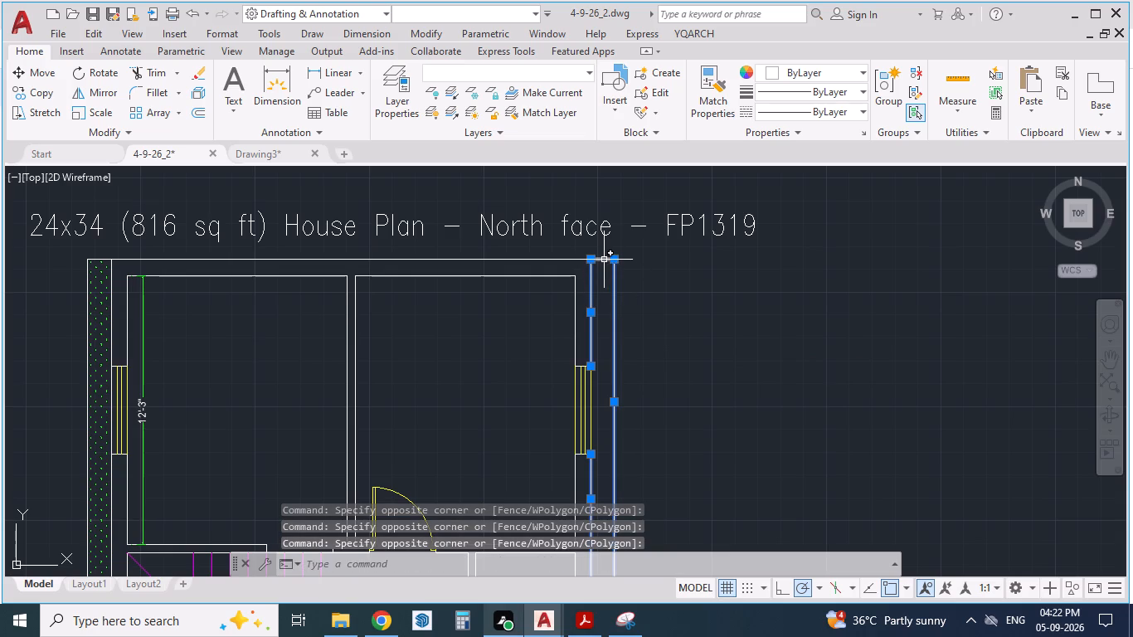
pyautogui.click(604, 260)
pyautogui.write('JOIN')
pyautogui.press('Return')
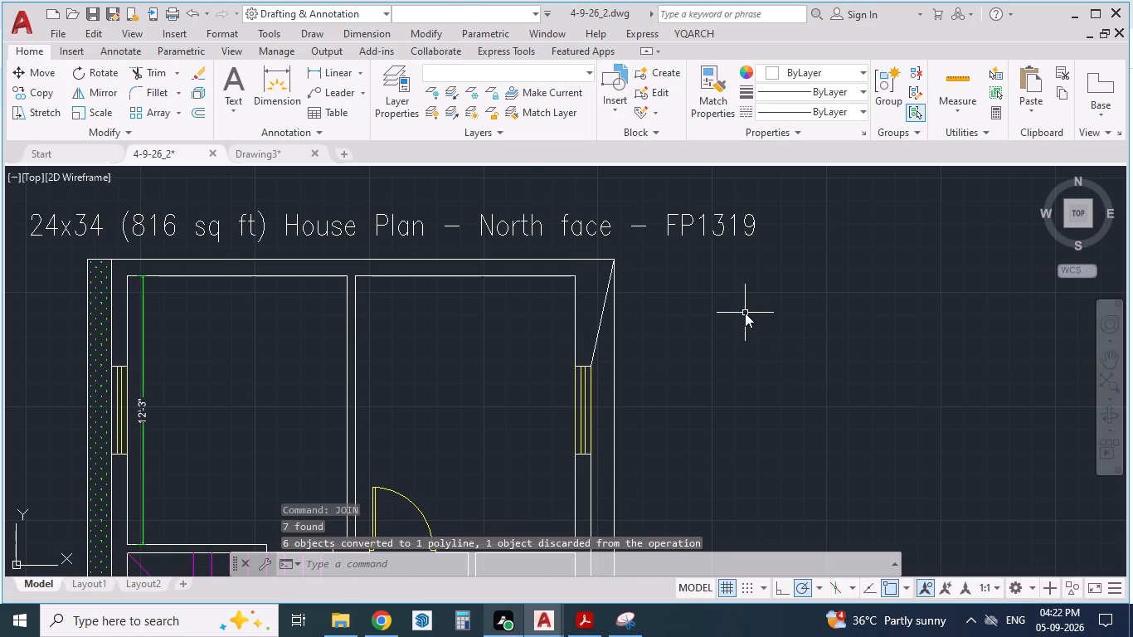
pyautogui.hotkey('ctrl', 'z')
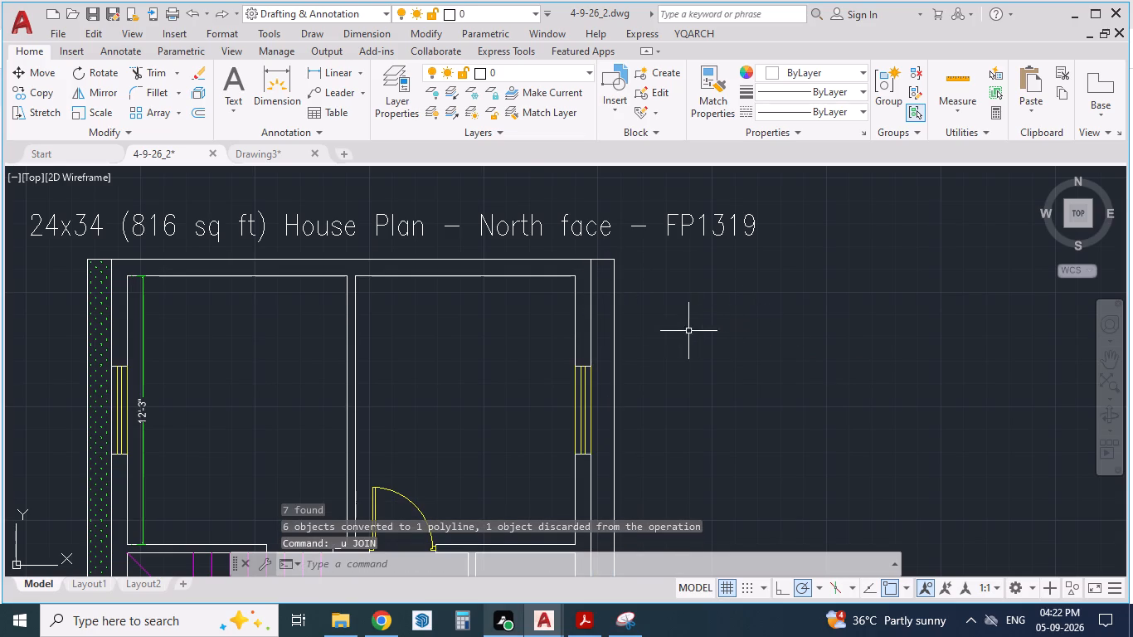
# Join the wall line above the upper-right window, the strip's top closing line and the upper outer boundary into one polyline.
pyautogui.scroll(1, 583, 306)
pyautogui.click(595, 265)
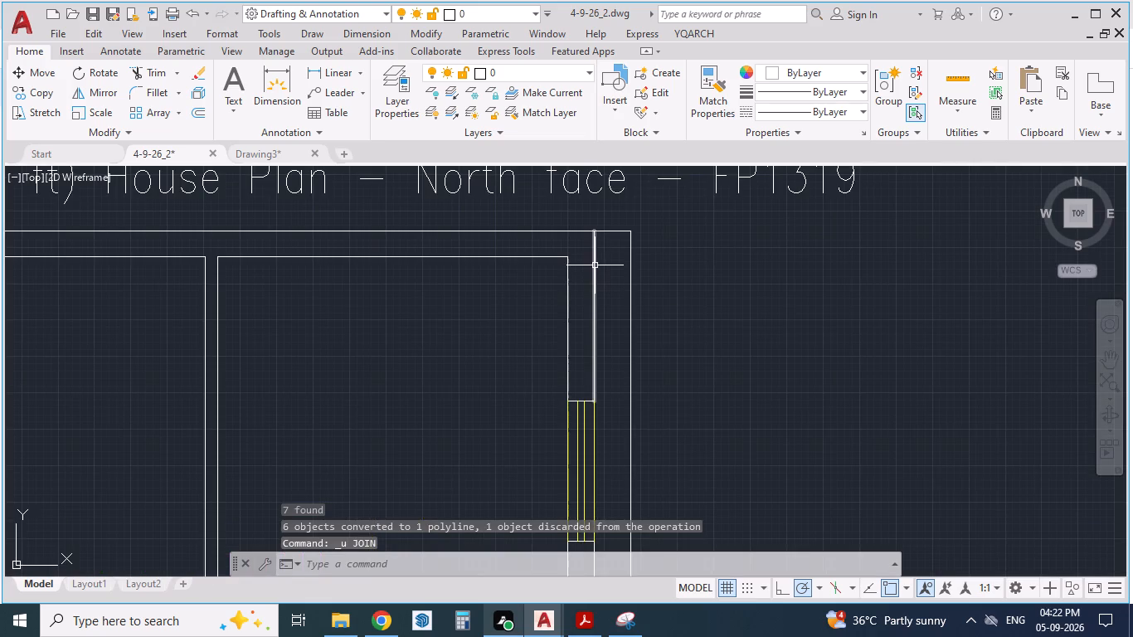
pyautogui.click(602, 229)
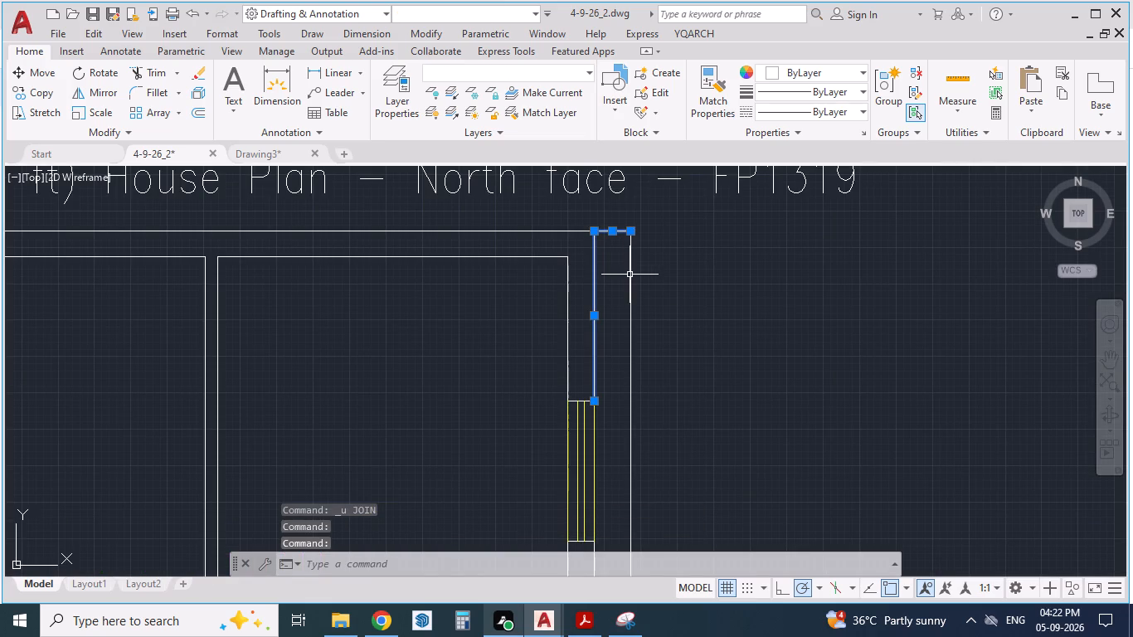
pyautogui.click(630, 275)
pyautogui.write('JOIN')
pyautogui.press('Return')
pyautogui.scroll(-1, 622, 264)
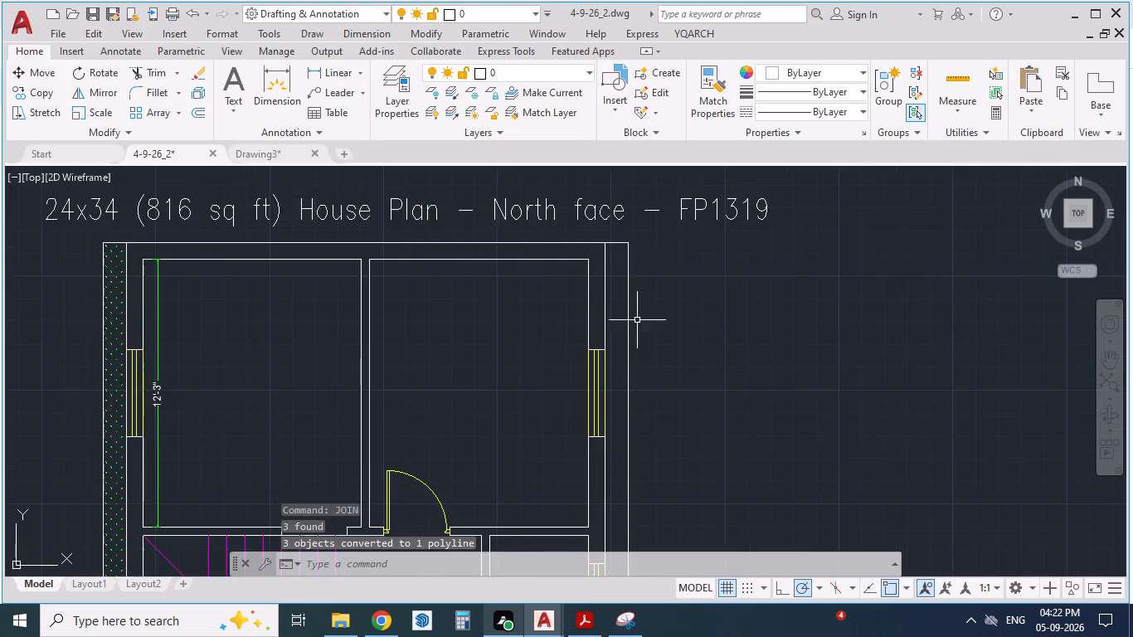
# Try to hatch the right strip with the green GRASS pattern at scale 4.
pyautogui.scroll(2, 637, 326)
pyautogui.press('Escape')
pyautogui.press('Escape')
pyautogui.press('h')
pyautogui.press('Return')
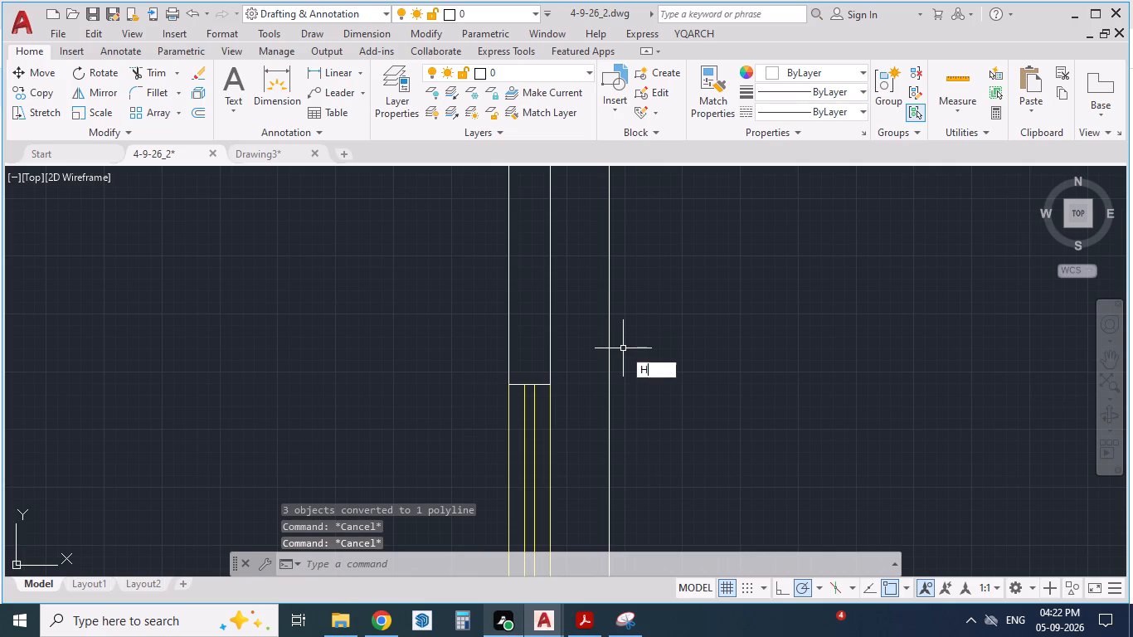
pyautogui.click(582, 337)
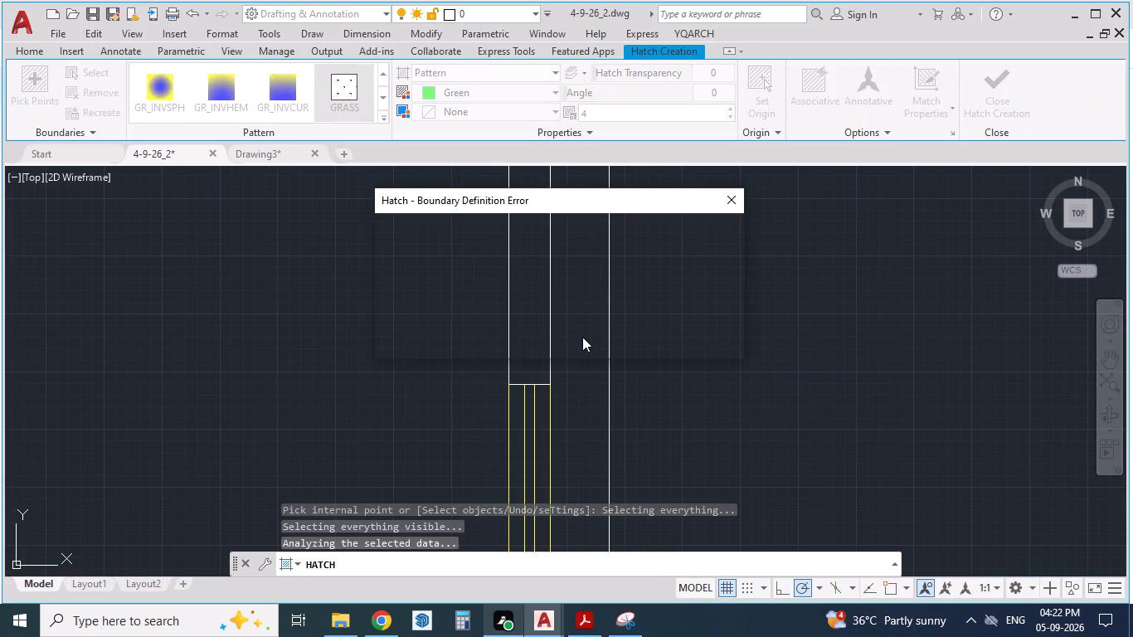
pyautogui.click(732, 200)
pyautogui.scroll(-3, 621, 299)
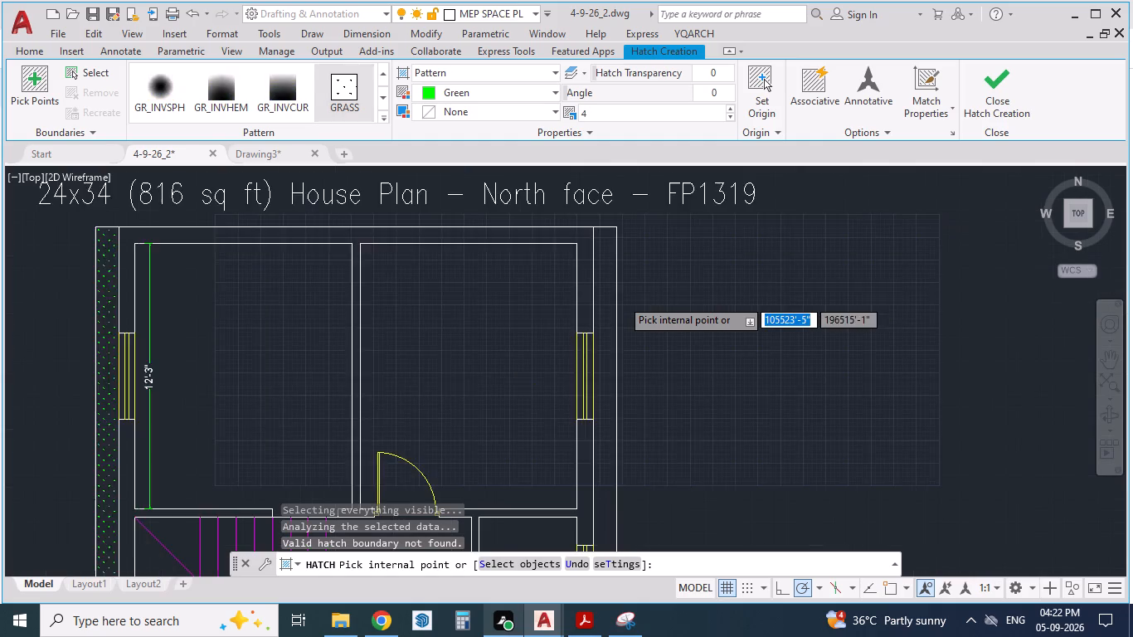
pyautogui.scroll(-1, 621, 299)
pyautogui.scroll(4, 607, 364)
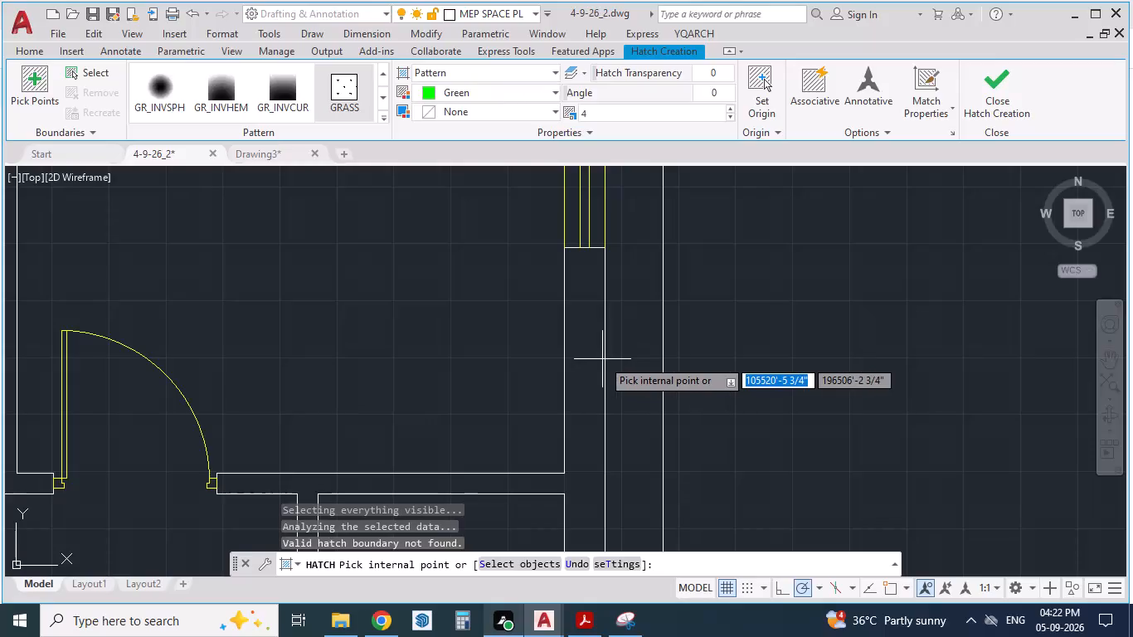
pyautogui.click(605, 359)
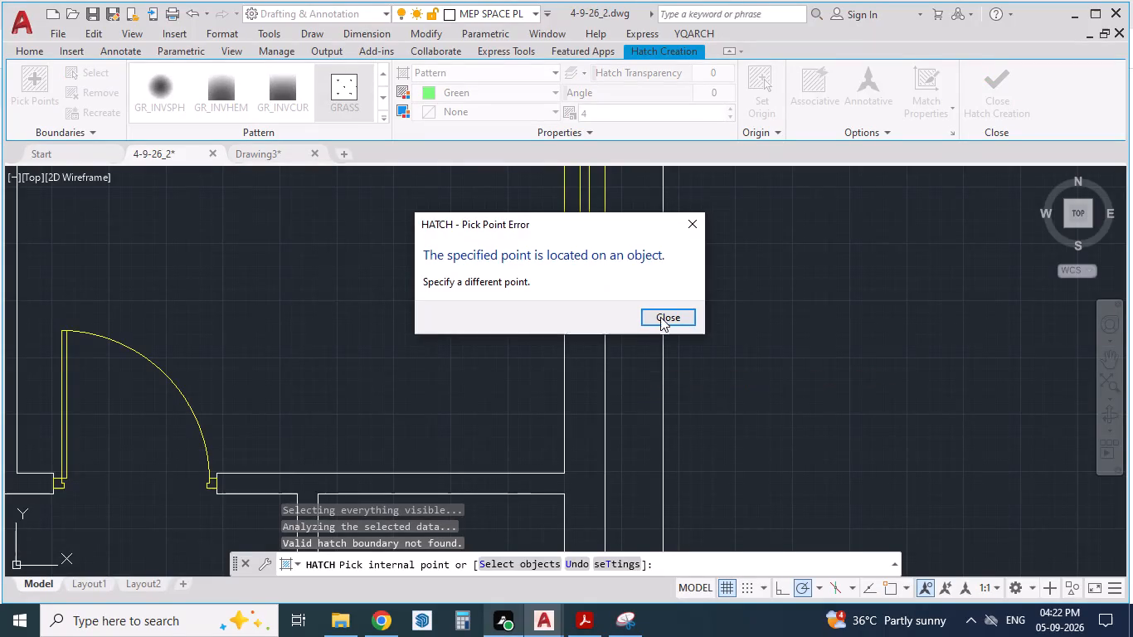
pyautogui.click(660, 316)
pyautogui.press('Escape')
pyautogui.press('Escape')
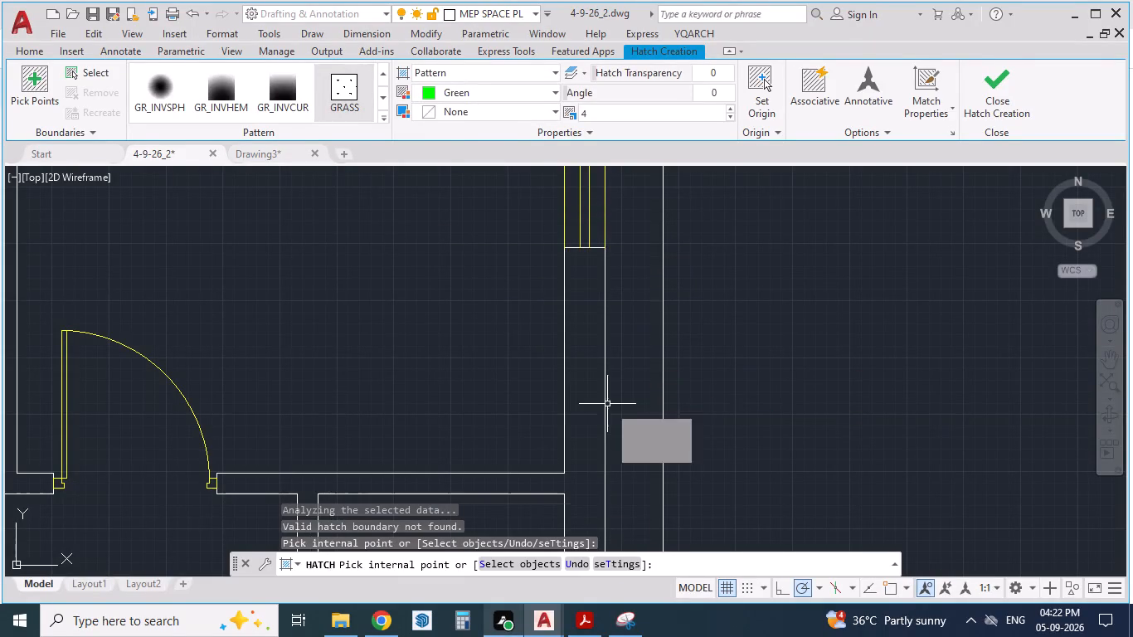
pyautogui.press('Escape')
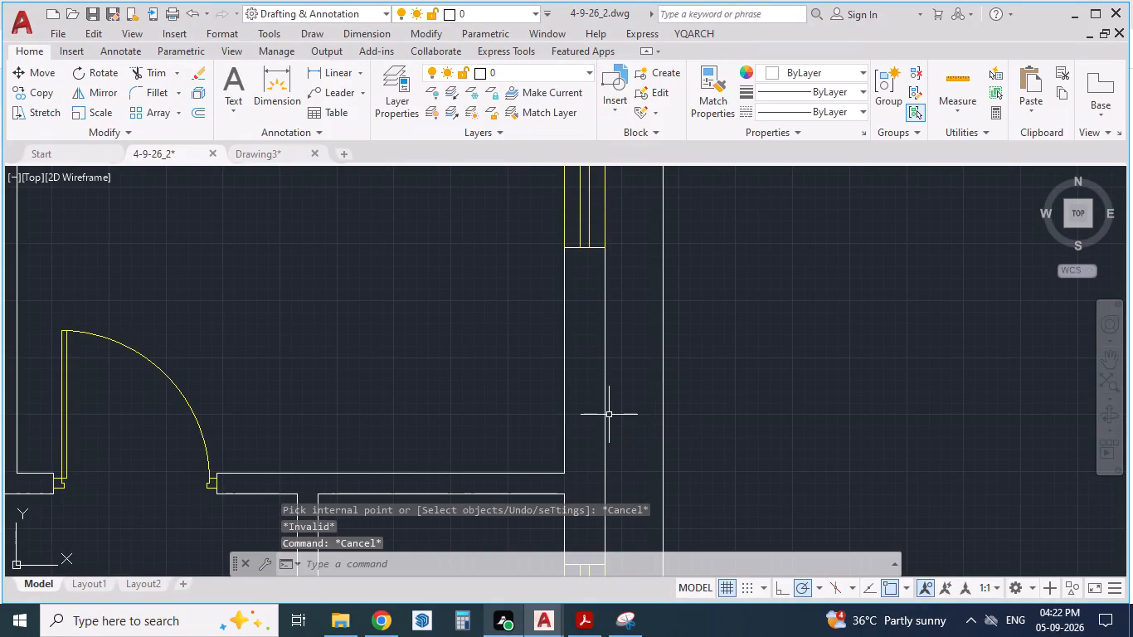
# Stretch the joined polyline's inner end across the upper-right window, from its upper outer corner to its lower outer corner.
pyautogui.click(605, 414)
pyautogui.scroll(-2, 602, 425)
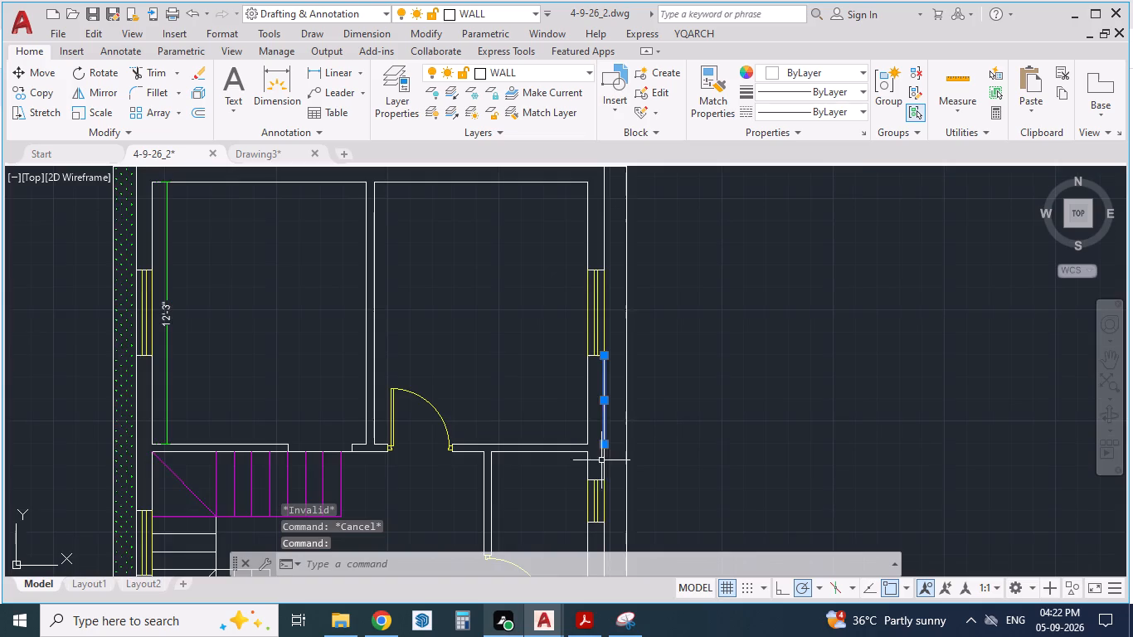
pyautogui.scroll(2, 601, 460)
pyautogui.click(604, 452)
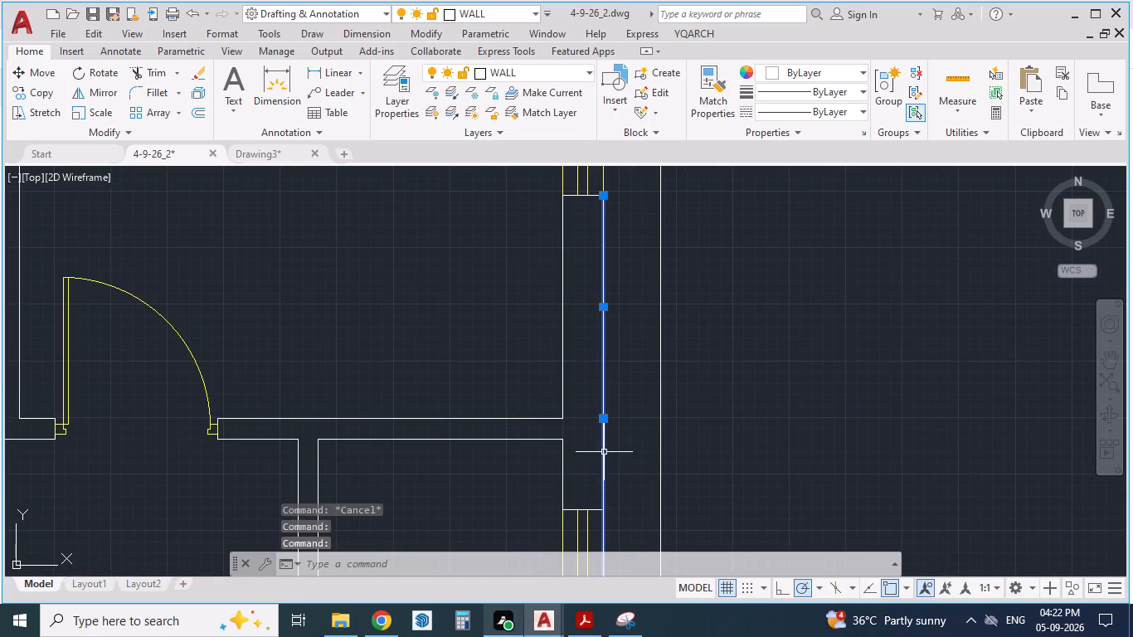
pyautogui.scroll(-4, 602, 324)
pyautogui.scroll(2, 600, 256)
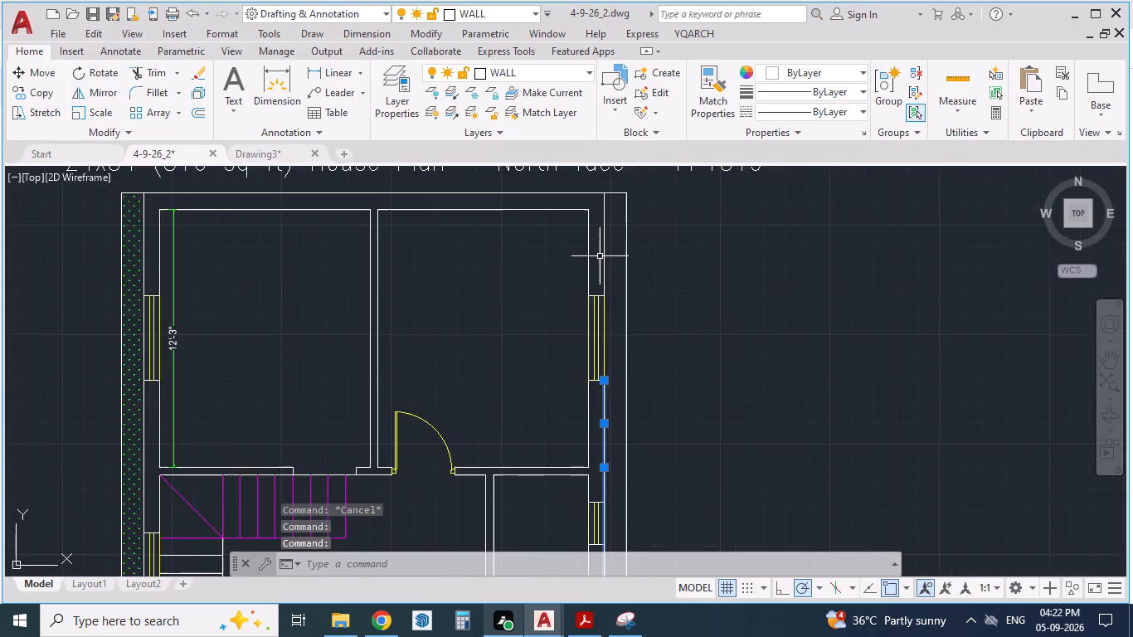
pyautogui.scroll(1, 606, 272)
pyautogui.click(601, 272)
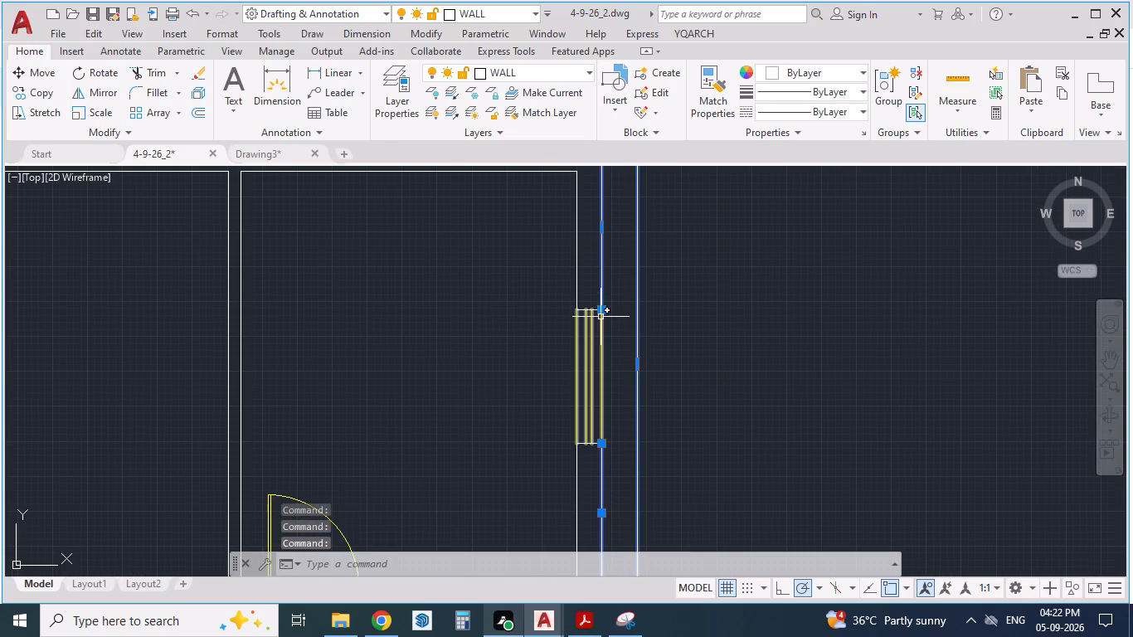
pyautogui.moveTo(602, 309); pyautogui.dragTo(602, 379)
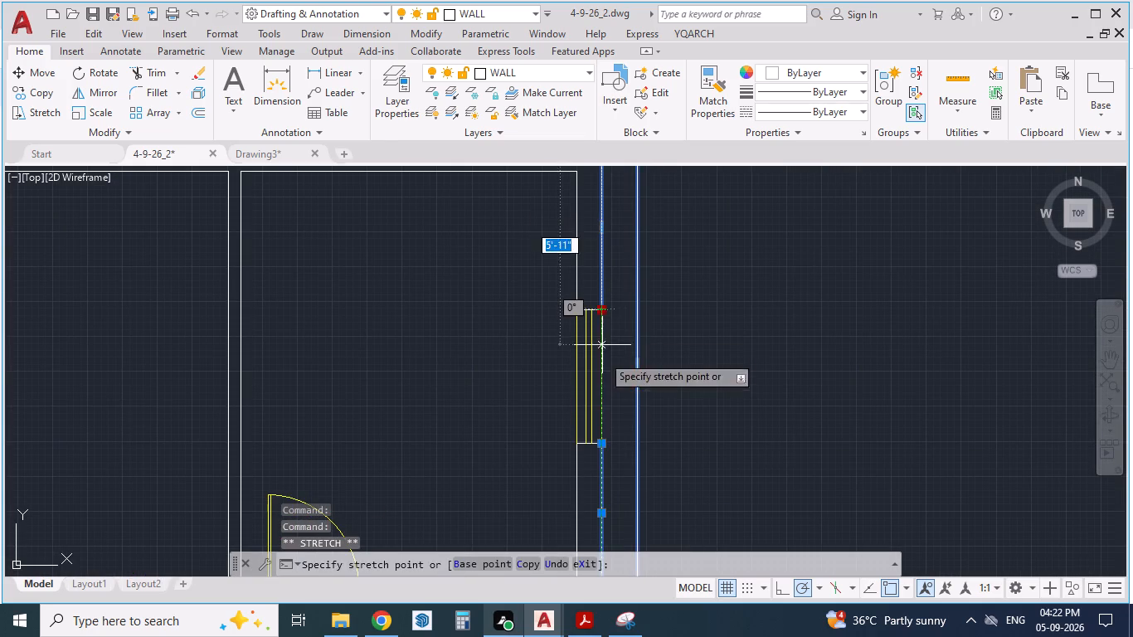
pyautogui.moveTo(602, 379); pyautogui.dragTo(604, 440)
pyautogui.click(604, 440)
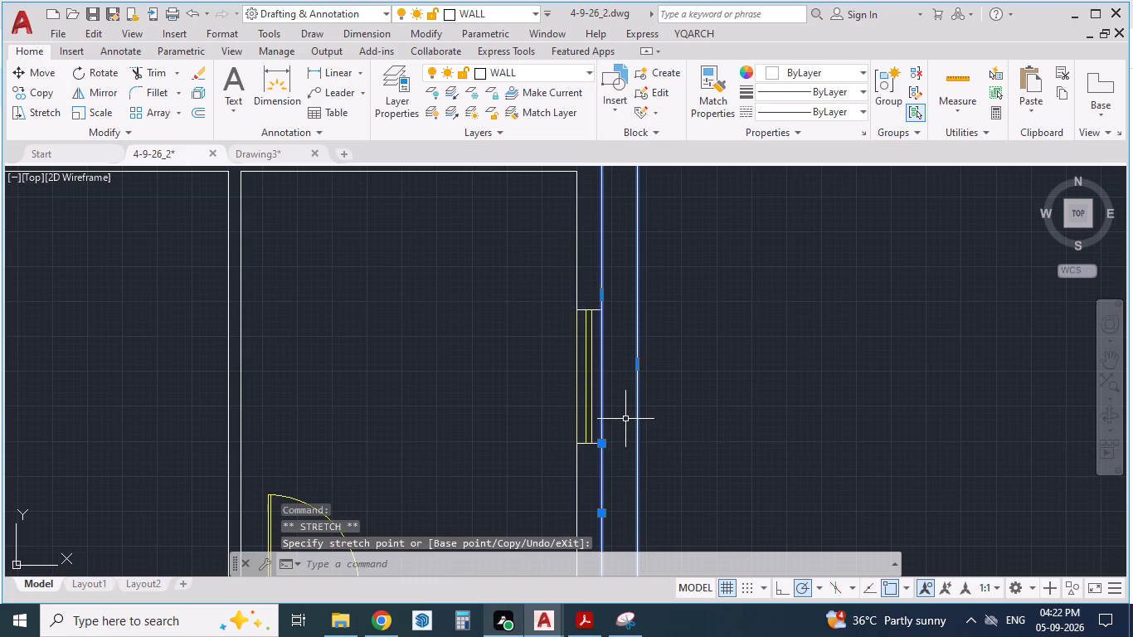
# Join the right strip's upper polyline with its middle boundary lines and its lower boundary and closing line into one outline.
pyautogui.scroll(-2, 607, 362)
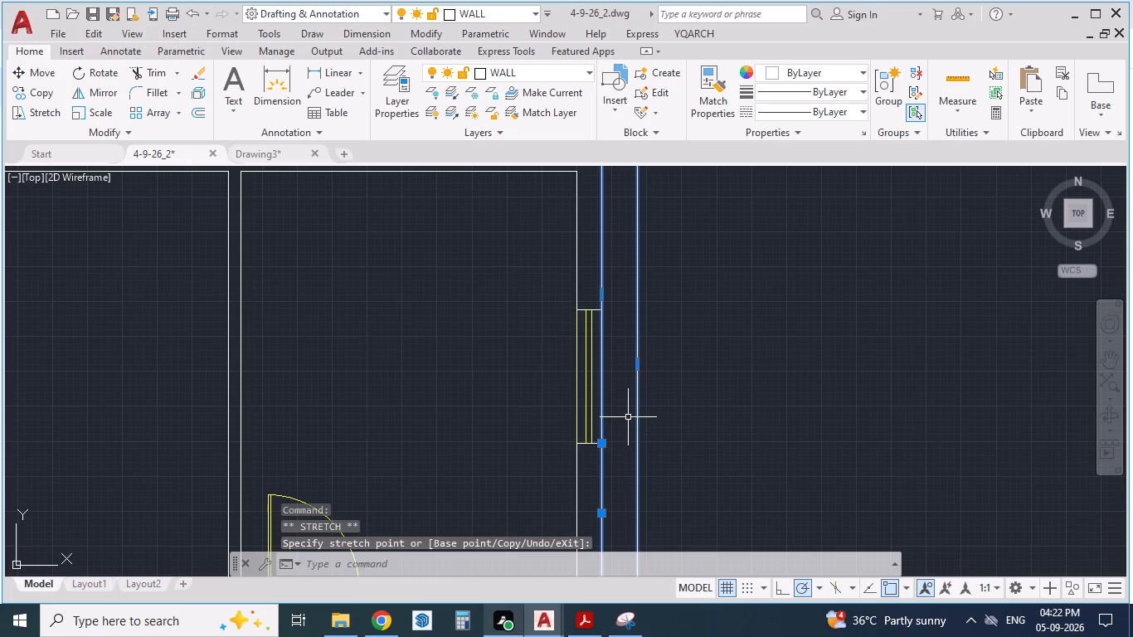
pyautogui.scroll(-1, 633, 251)
pyautogui.scroll(2, 640, 425)
pyautogui.click(620, 422)
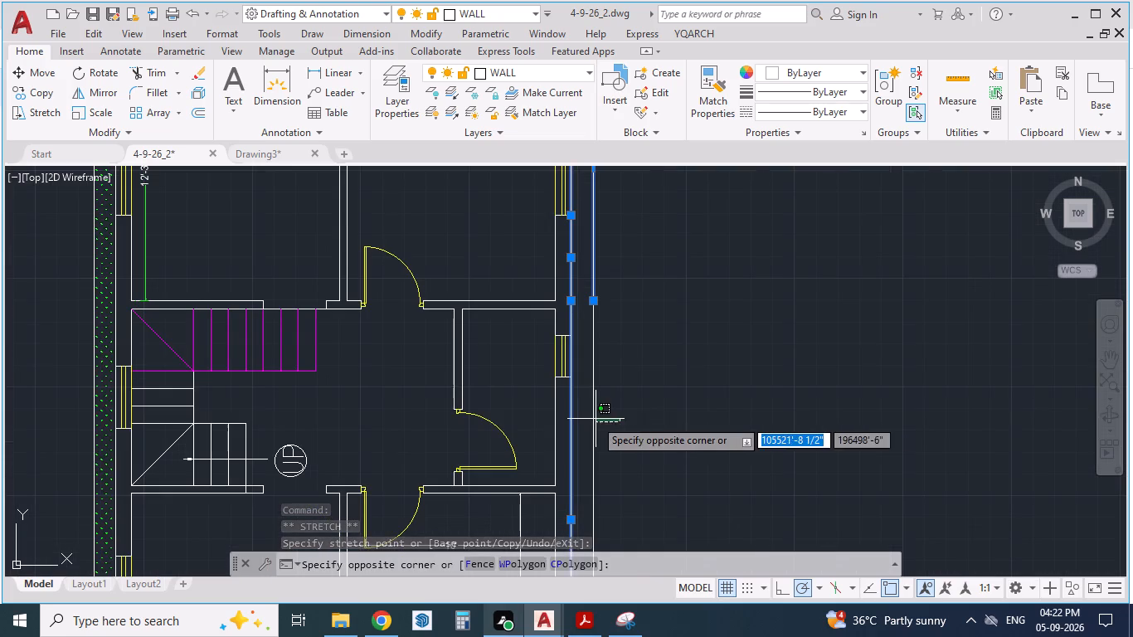
pyautogui.click(586, 420)
pyautogui.scroll(-2, 590, 283)
pyautogui.scroll(1, 572, 498)
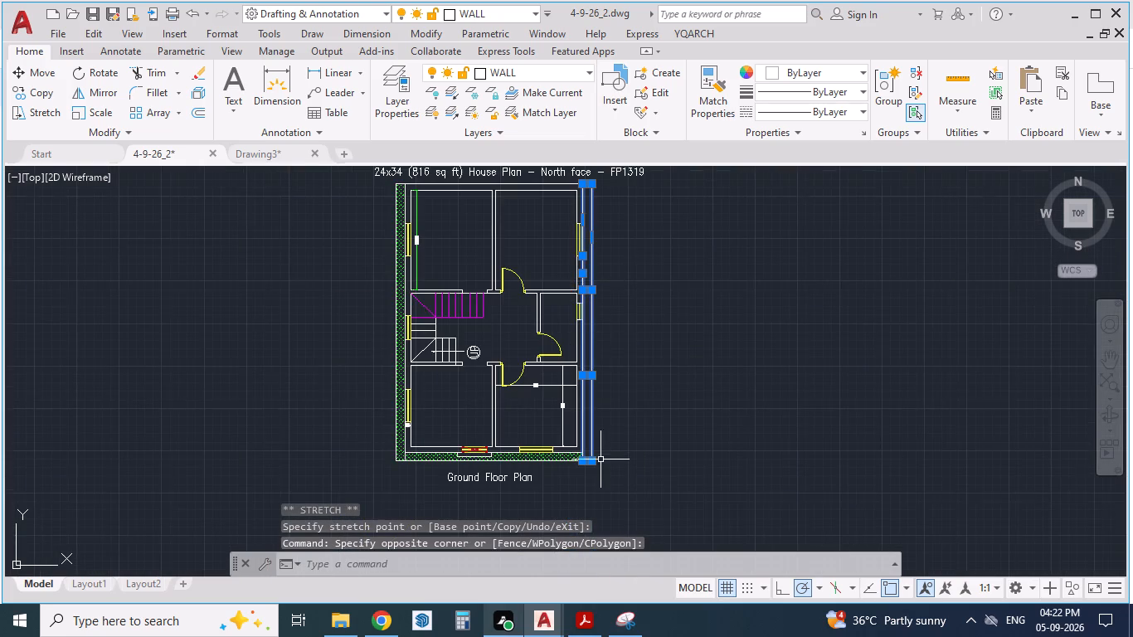
pyautogui.scroll(2, 581, 484)
pyautogui.click(635, 326)
pyautogui.click(627, 350)
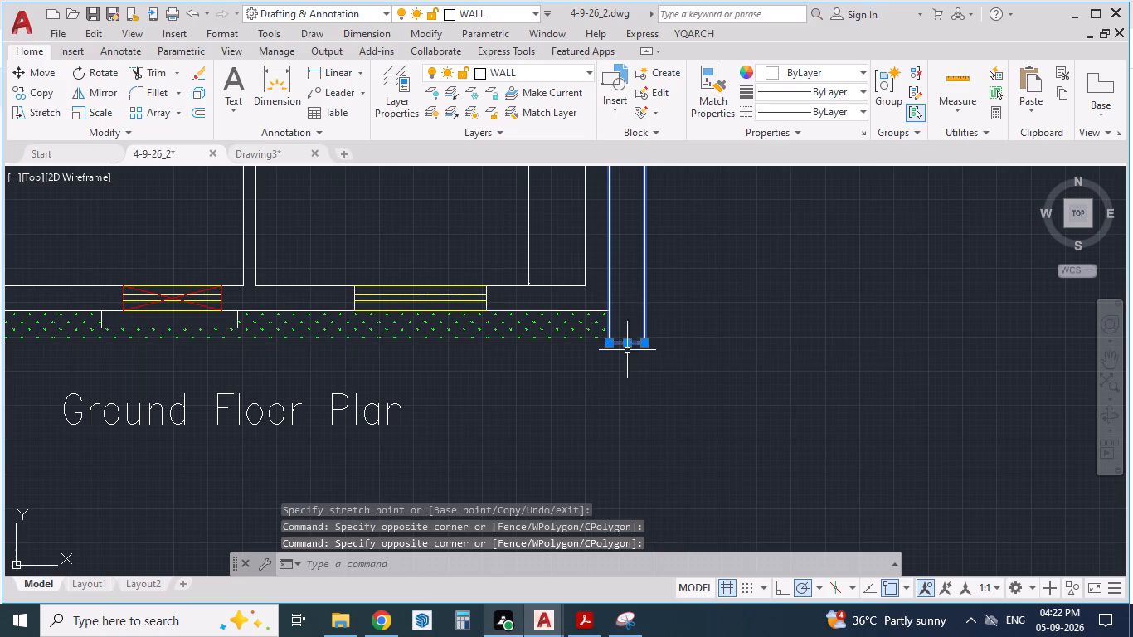
pyautogui.scroll(-4, 623, 435)
pyautogui.scroll(2, 647, 231)
pyautogui.scroll(2, 564, 236)
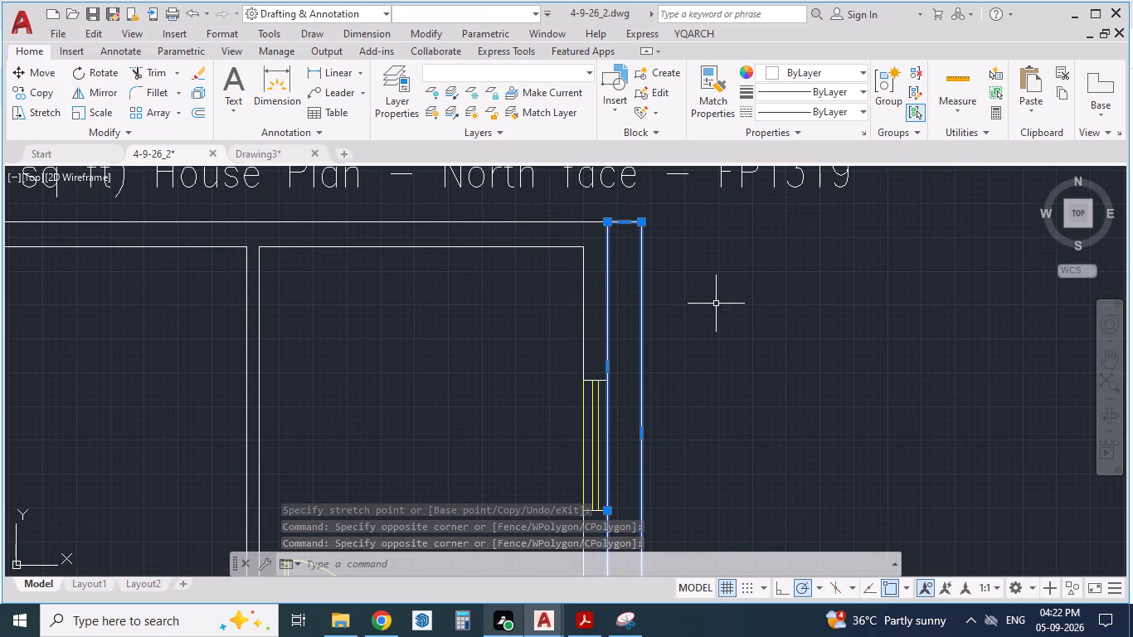
pyautogui.write('JOIN')
pyautogui.press('Return')
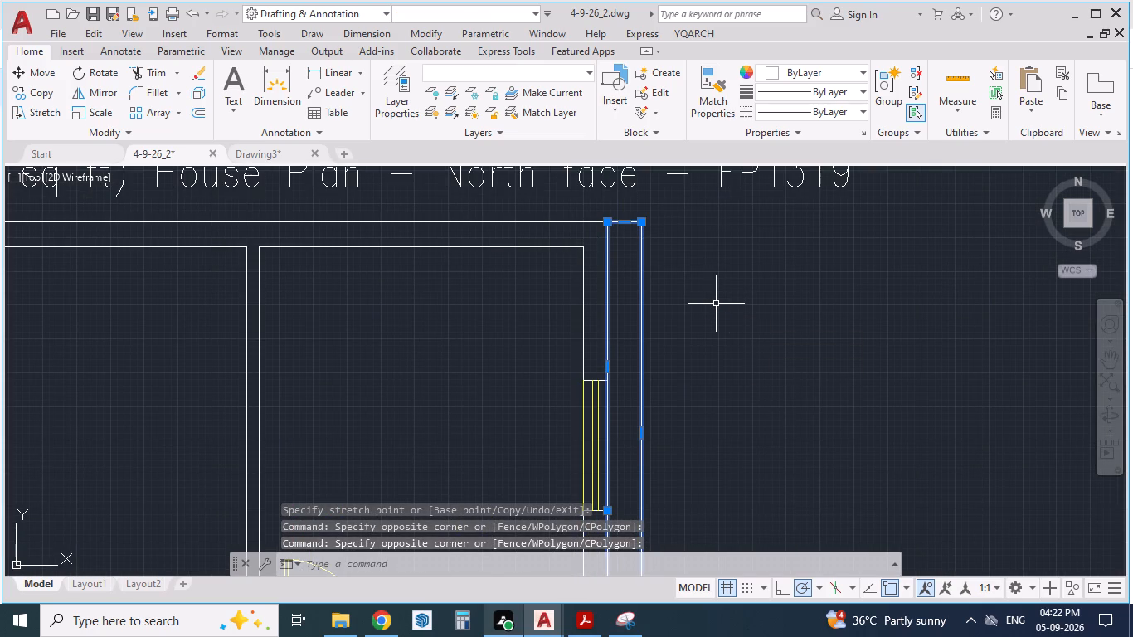
pyautogui.press('Escape')
pyautogui.press('Escape')
pyautogui.press('Escape')
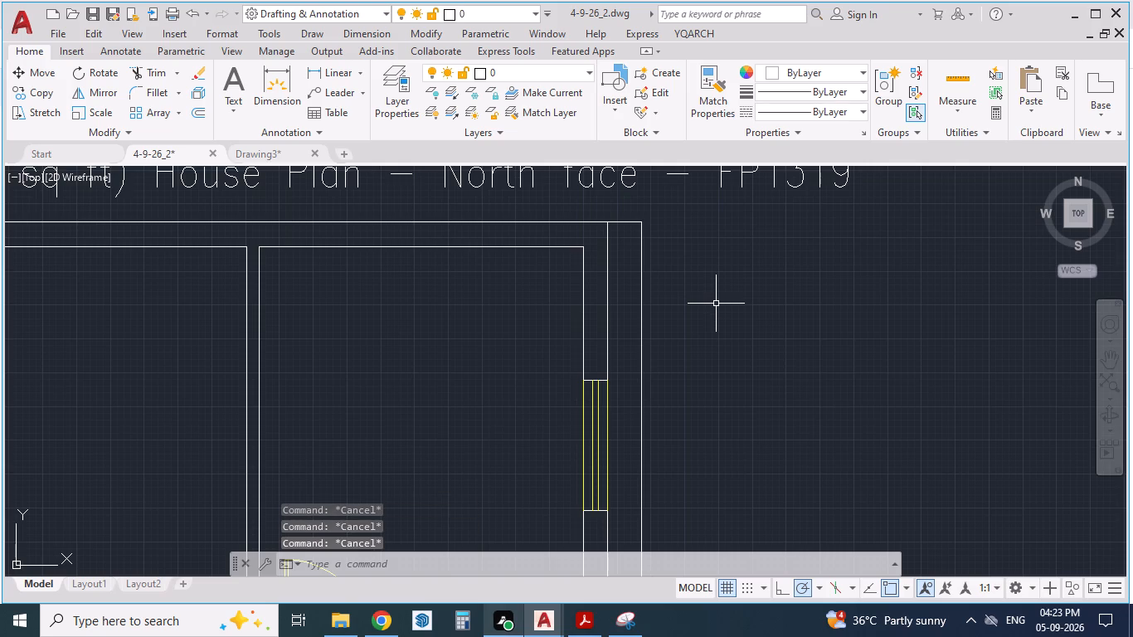
# Hatch the right strip with the green GRASS pattern at scale 4 and compare the planting strips with the reference PDF.
pyautogui.press('h')
pyautogui.press('Return')
pyautogui.scroll(1, 654, 350)
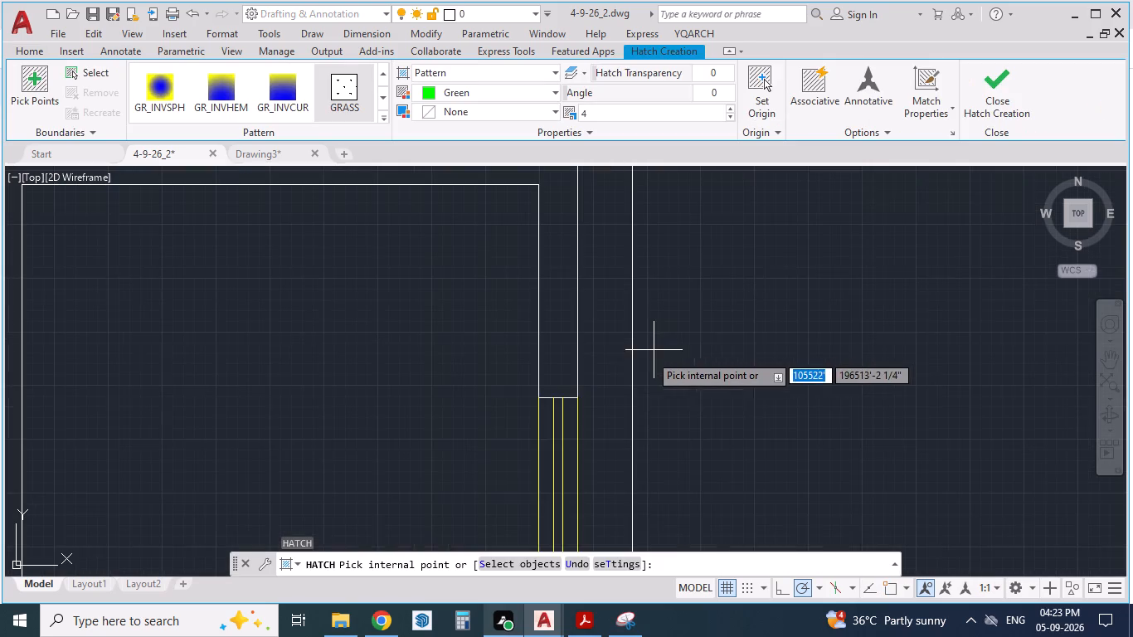
pyautogui.click(610, 367)
pyautogui.scroll(-4, 627, 329)
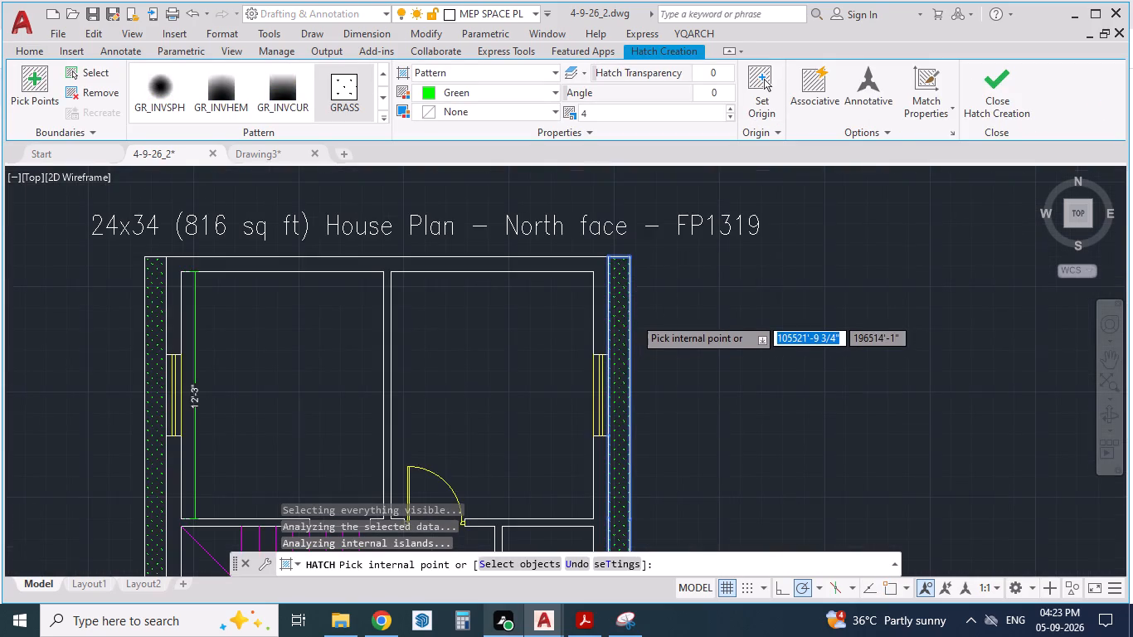
pyautogui.scroll(-1, 635, 314)
pyautogui.scroll(2, 604, 469)
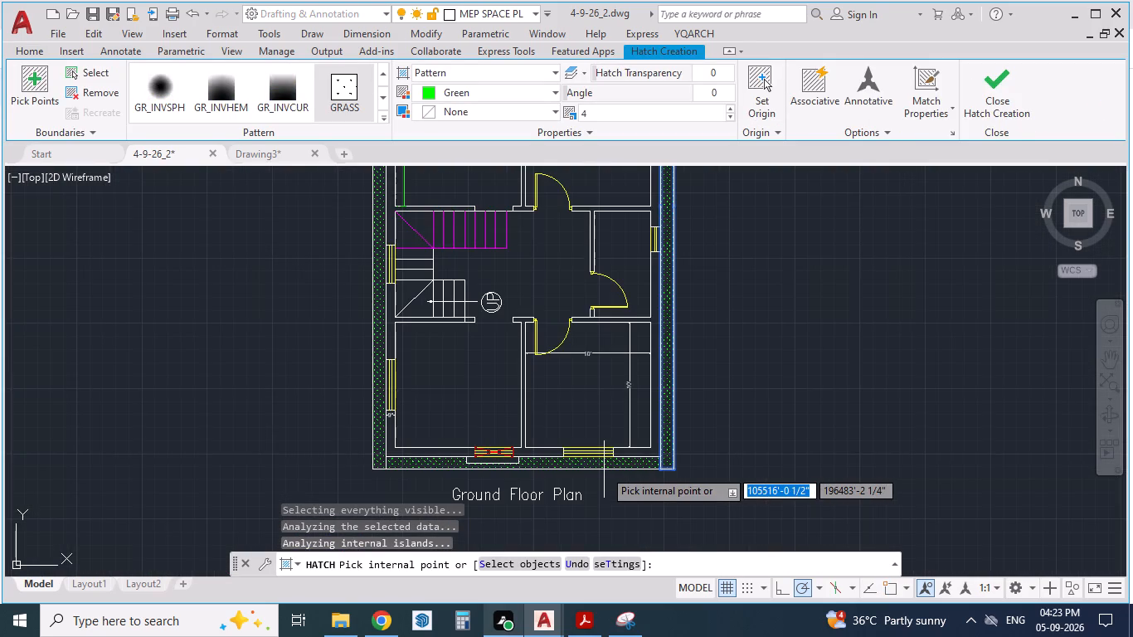
pyautogui.click(582, 620)
pyautogui.scroll(-2, 564, 327)
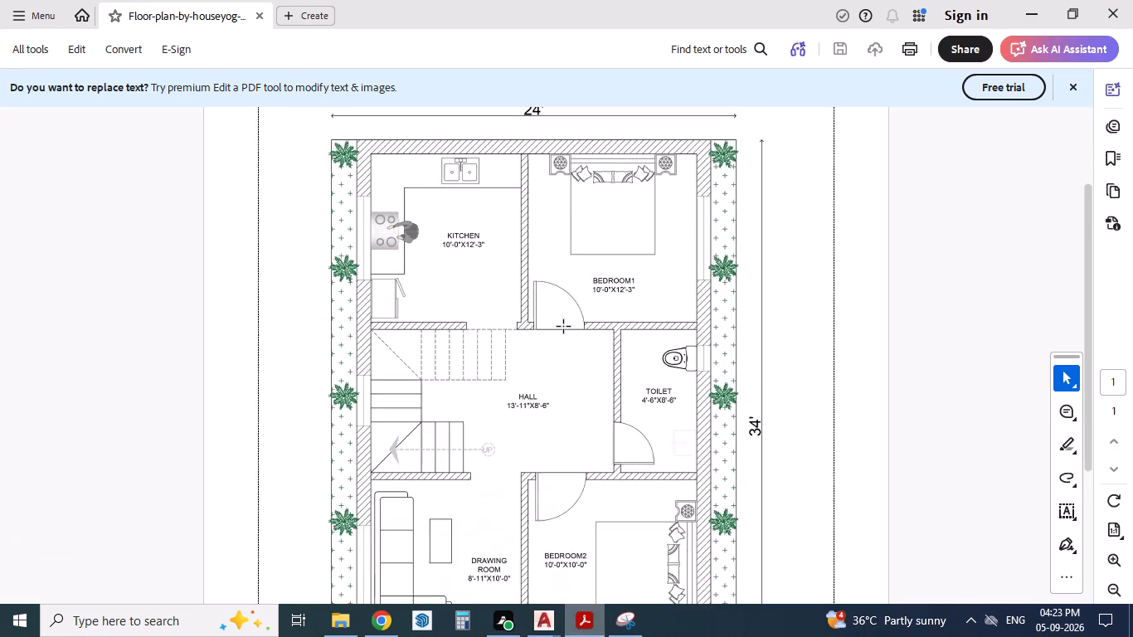
pyautogui.scroll(-1, 564, 327)
pyautogui.keyDown('ctrl'); pyautogui.scroll(-1, 601, 290); pyautogui.keyUp('ctrl')
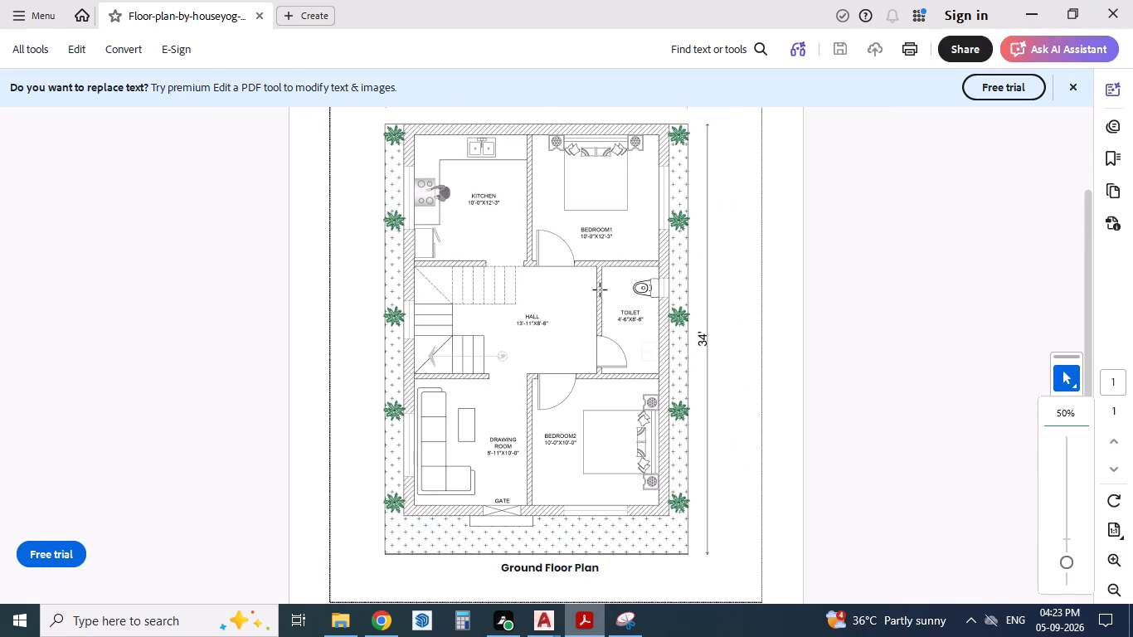
pyautogui.hotkey('alt', 'Tab')
pyautogui.press('Escape')
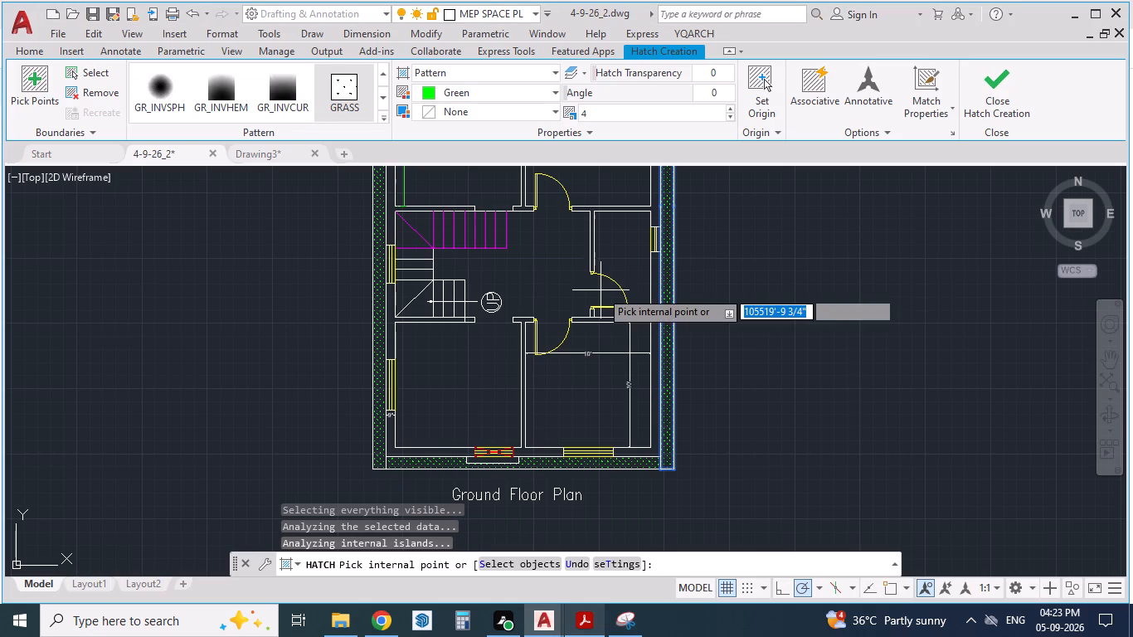
# Insert the Trees - Metric block near the upper end of the left planting strip, at scale 1 and rotation 0.
pyautogui.scroll(-1, 591, 415)
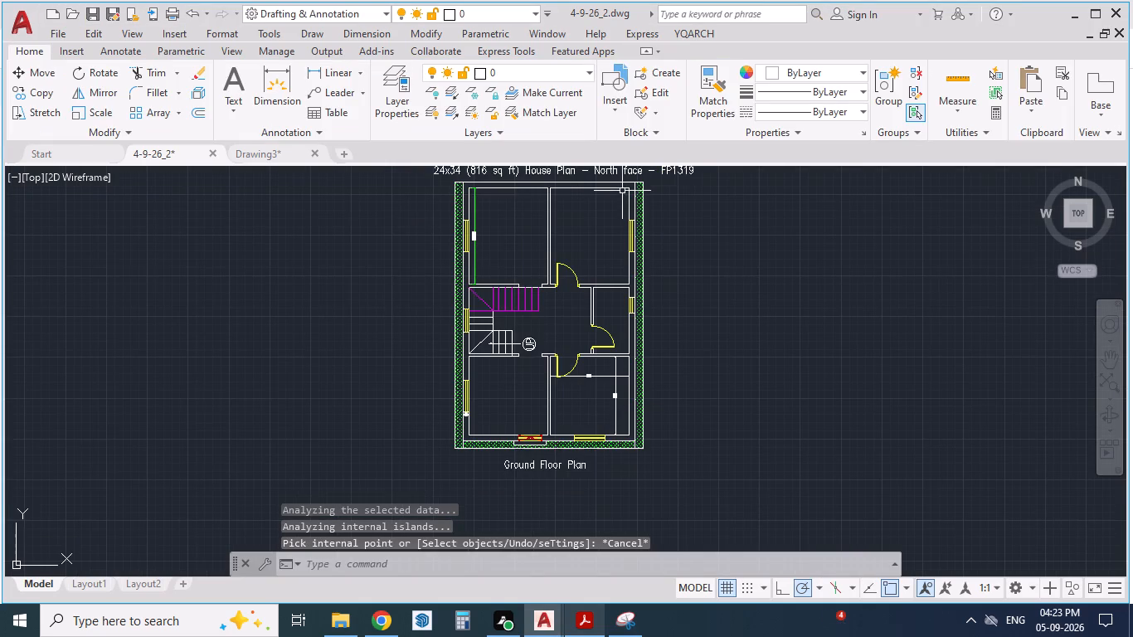
pyautogui.click(615, 110)
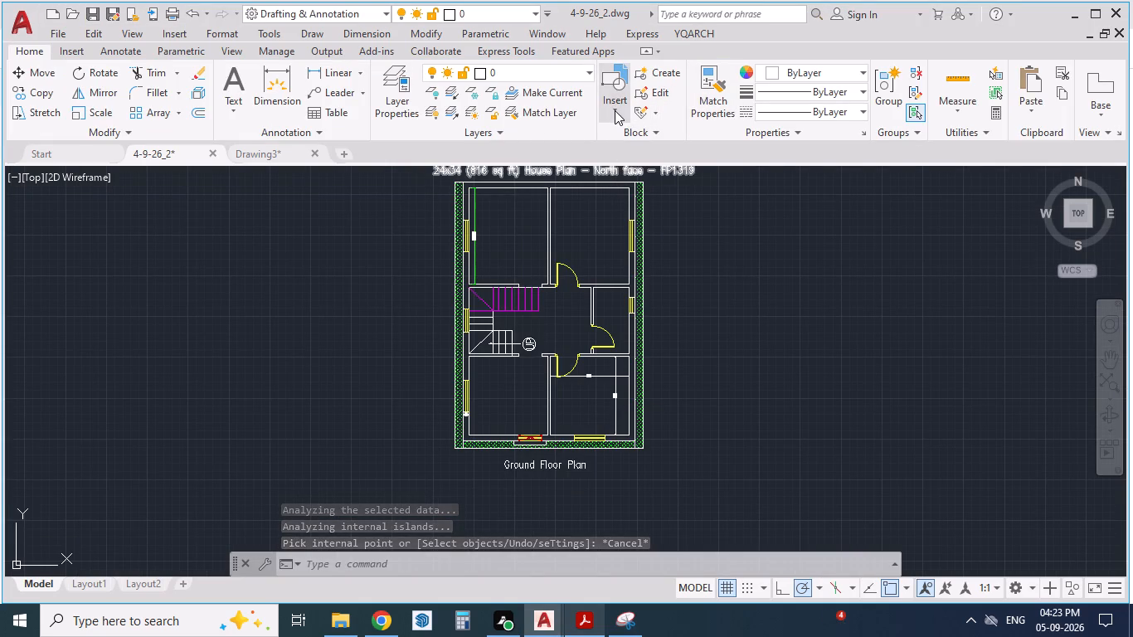
pyautogui.click(640, 168)
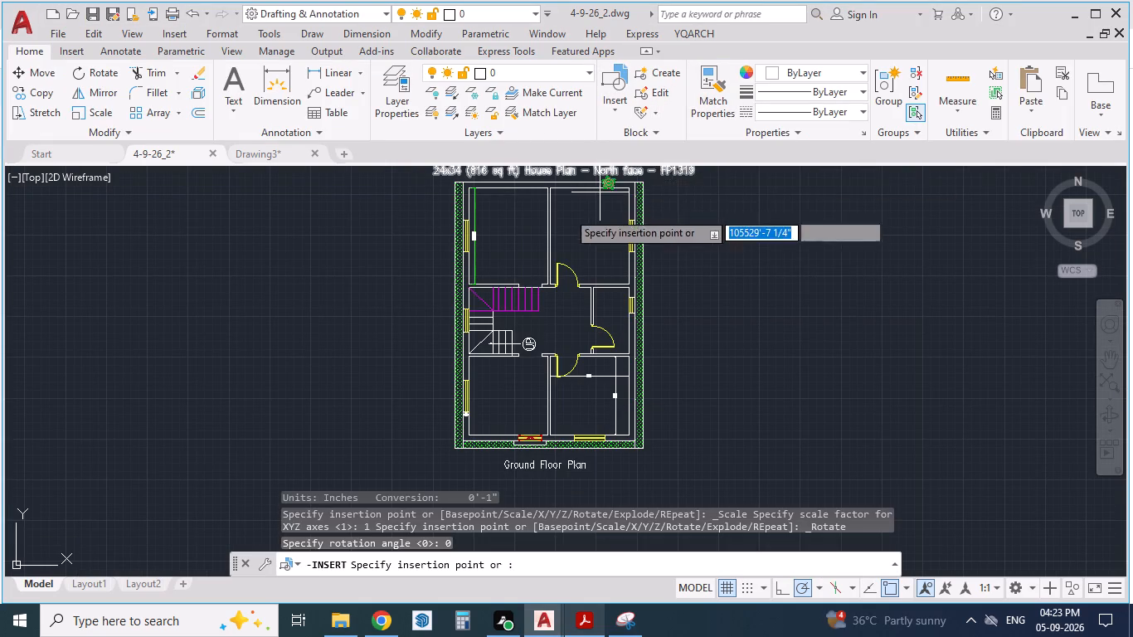
pyautogui.scroll(2, 487, 199)
pyautogui.scroll(-1, 430, 286)
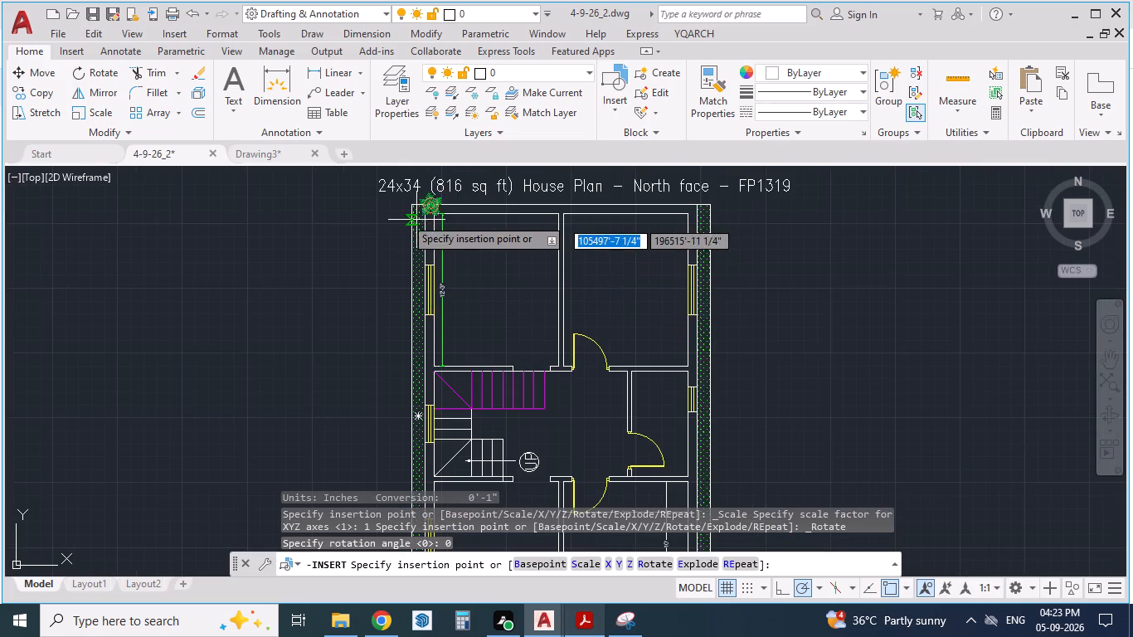
pyautogui.scroll(2, 405, 216)
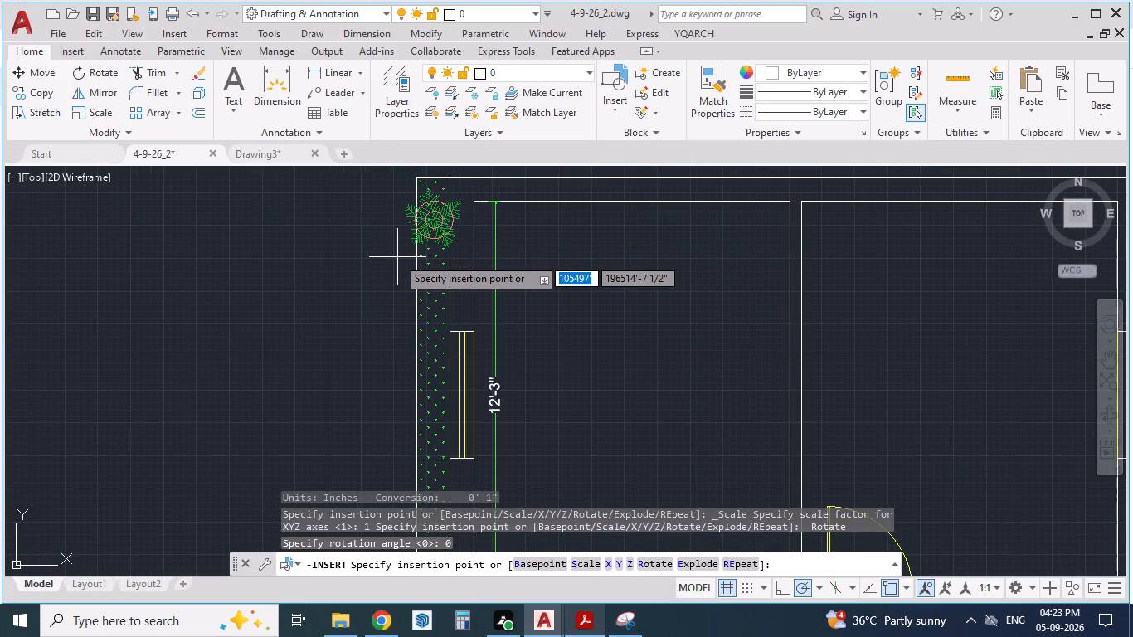
pyautogui.click(397, 257)
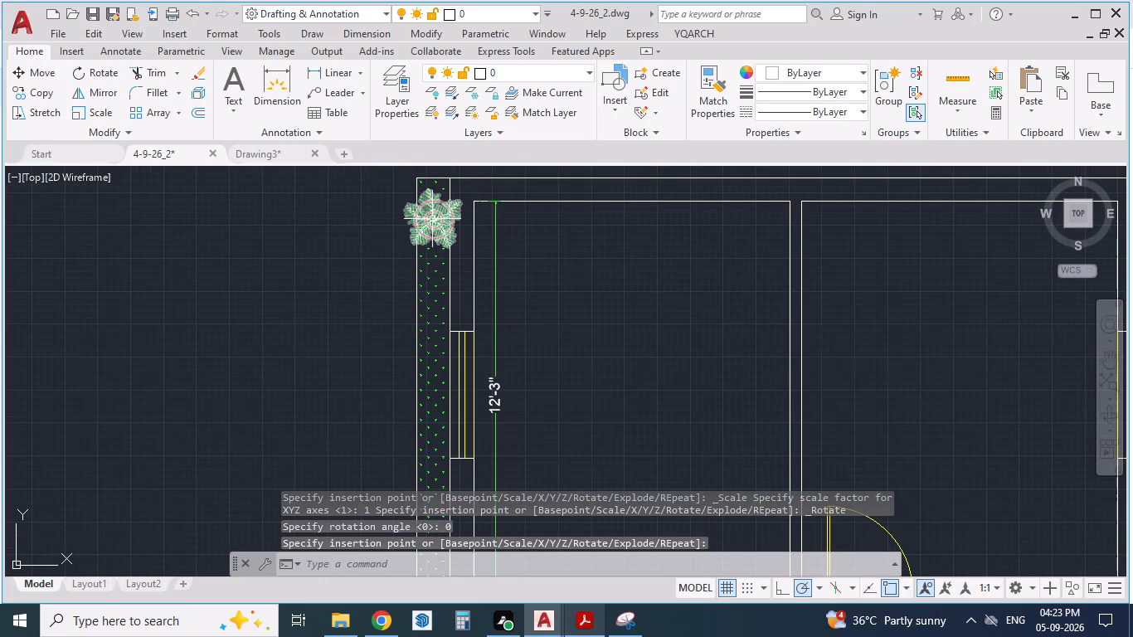
# Scale the tree down about its centre by a factor of about 1/2 so it fits the left strip's width.
pyautogui.click(432, 219)
pyautogui.write('SCA')
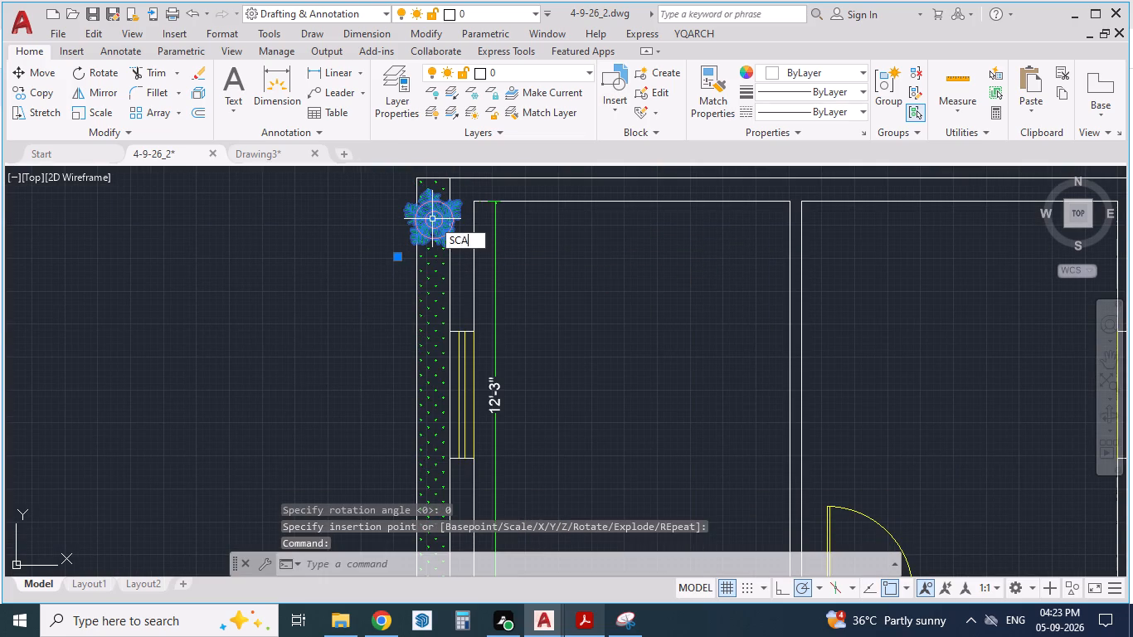
pyautogui.press('Return')
pyautogui.scroll(3, 432, 219)
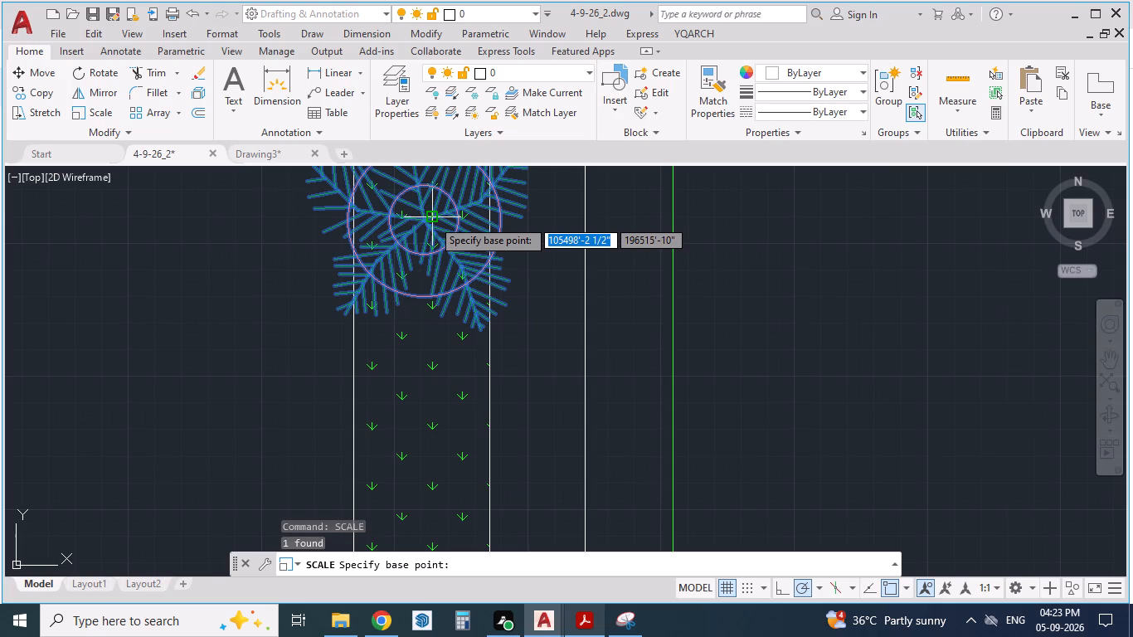
pyautogui.moveTo(421, 221); pyautogui.dragTo(430, 230)
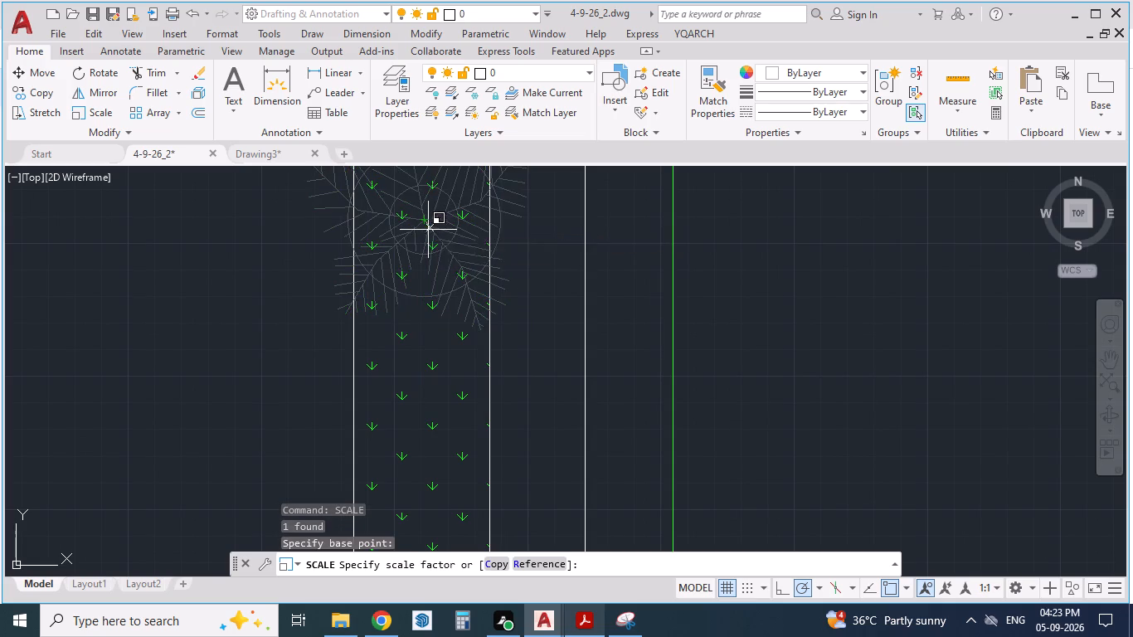
pyautogui.moveTo(430, 230); pyautogui.dragTo(451, 313)
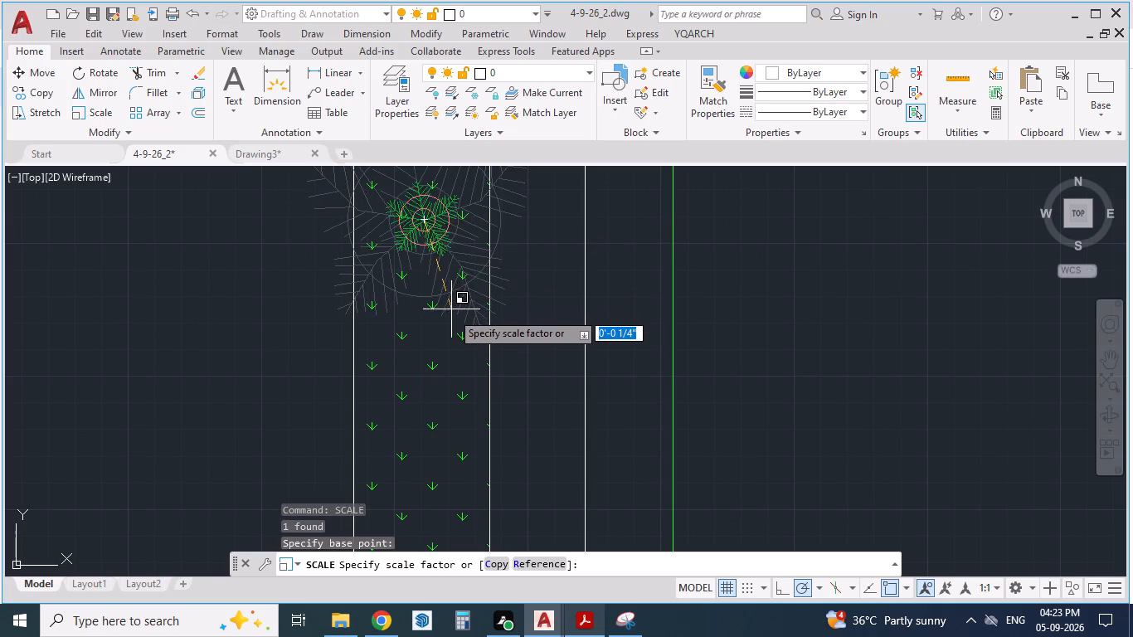
pyautogui.moveTo(451, 313); pyautogui.dragTo(470, 376)
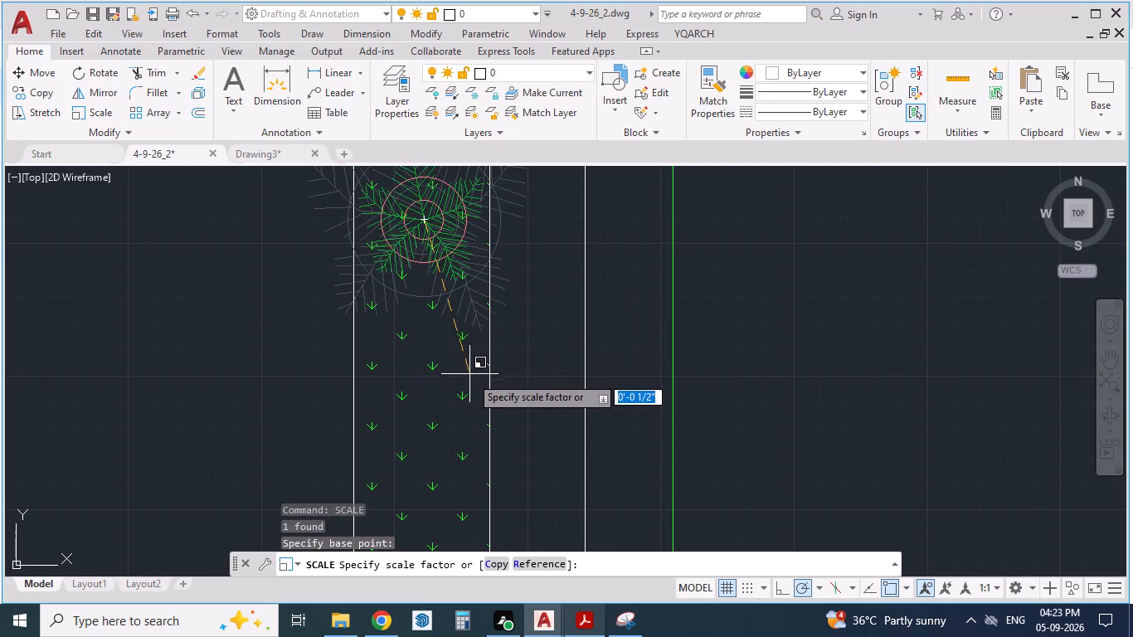
pyautogui.moveTo(470, 376); pyautogui.dragTo(471, 382)
pyautogui.click(471, 382)
pyautogui.scroll(-2, 479, 298)
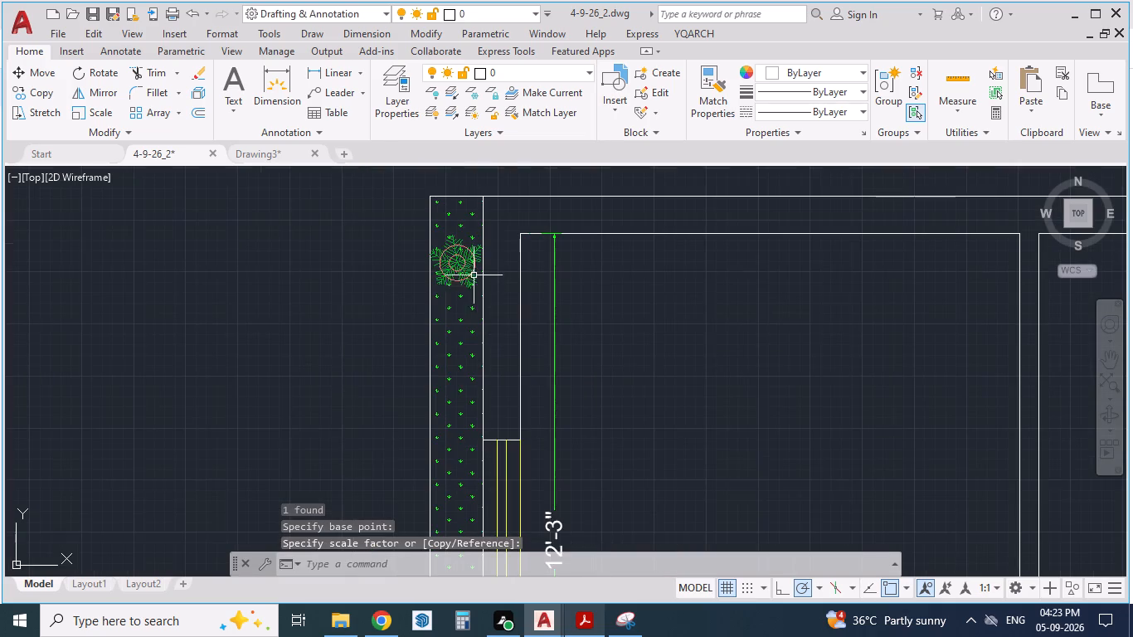
# Copy the scaled tree at the left strip's upper end to the clipboard.
pyautogui.click(467, 262)
pyautogui.hotkey('ctrl', 'c')
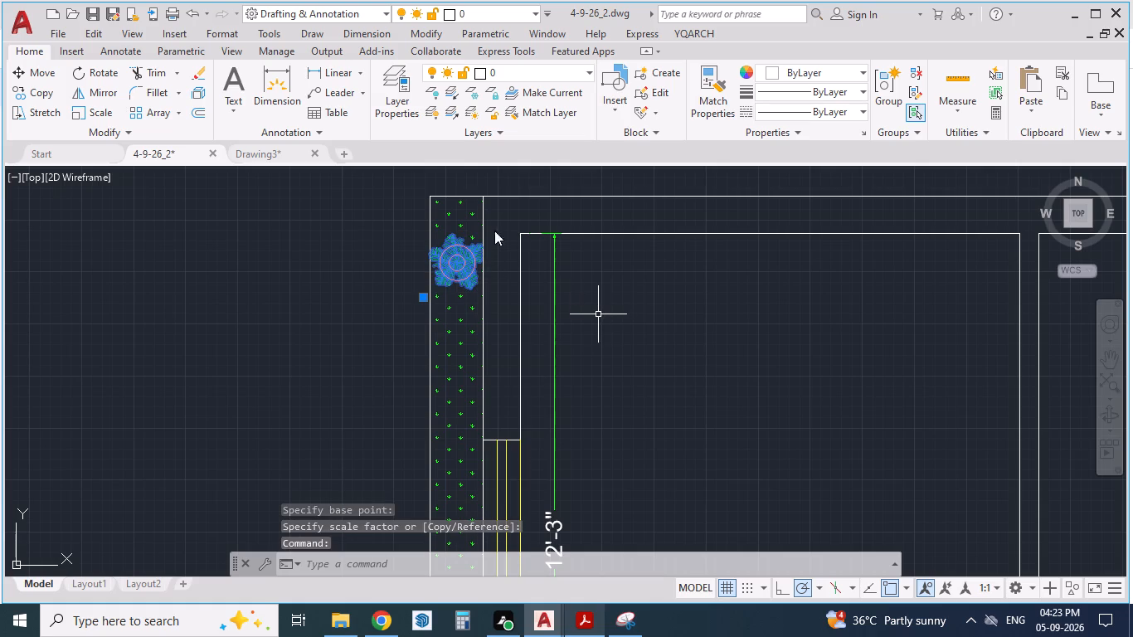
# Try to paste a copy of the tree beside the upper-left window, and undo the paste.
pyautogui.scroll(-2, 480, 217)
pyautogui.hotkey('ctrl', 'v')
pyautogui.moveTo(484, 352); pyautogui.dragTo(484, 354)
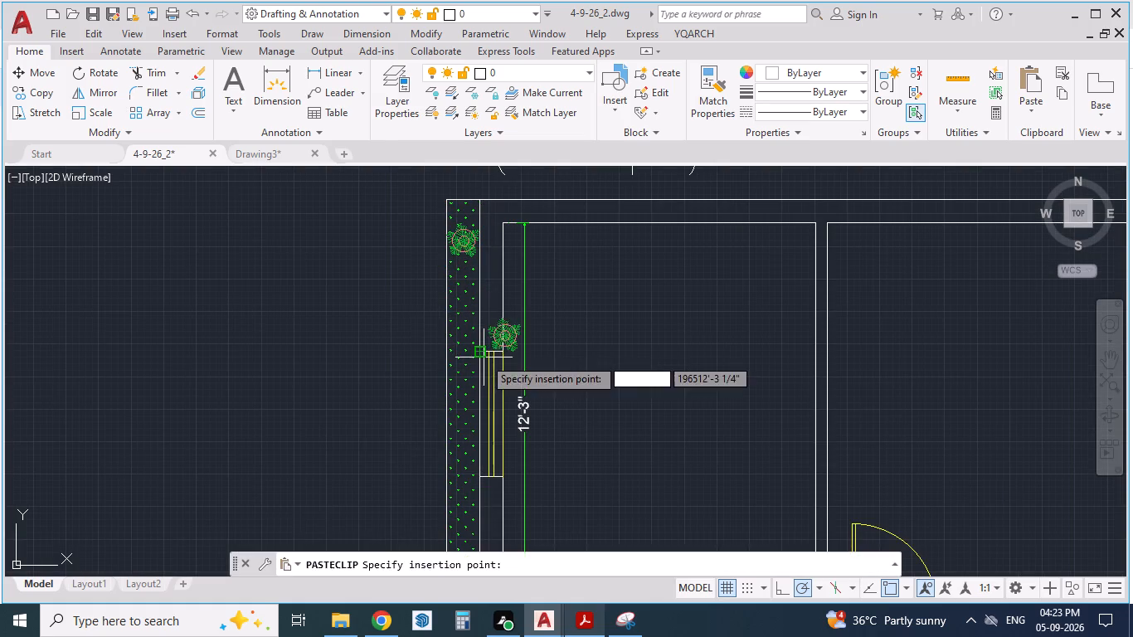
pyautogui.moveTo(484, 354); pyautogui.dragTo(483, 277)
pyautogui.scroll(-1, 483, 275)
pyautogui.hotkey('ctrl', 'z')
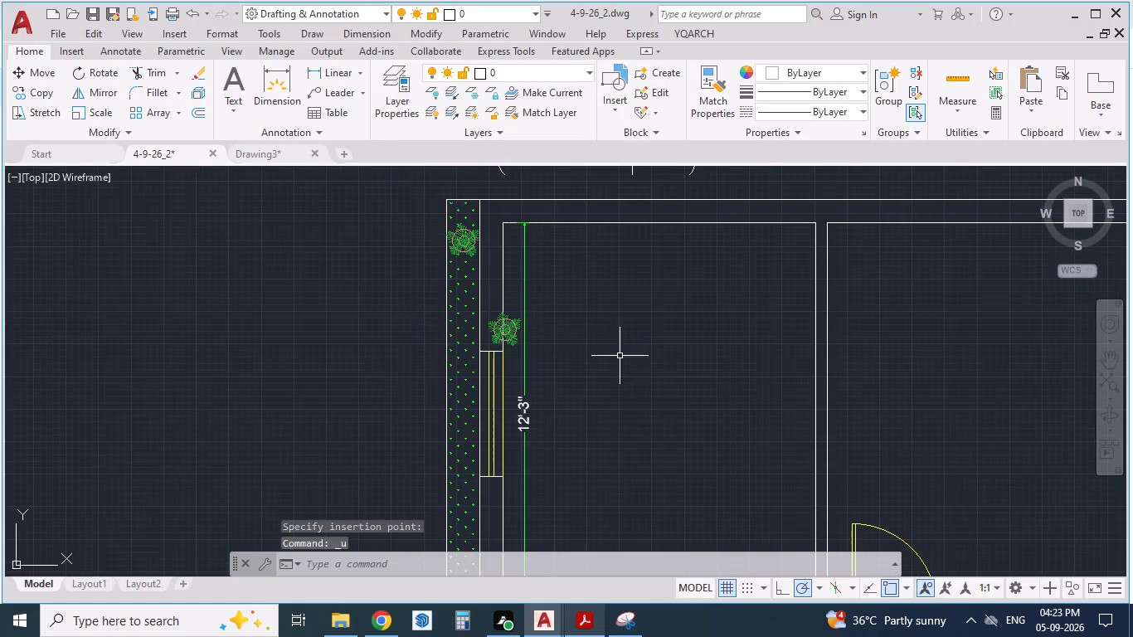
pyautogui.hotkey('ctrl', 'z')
# Paste a copy of the tree at the lower end of the left planting strip.
pyautogui.scroll(-1, 497, 284)
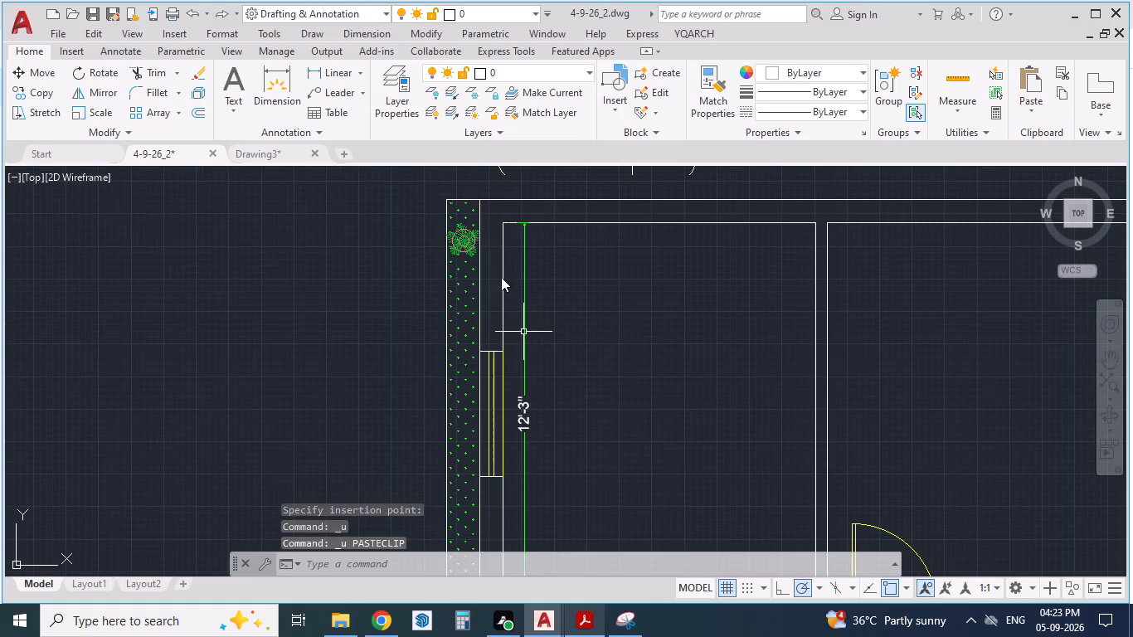
pyautogui.scroll(-3, 508, 270)
pyautogui.scroll(2, 486, 446)
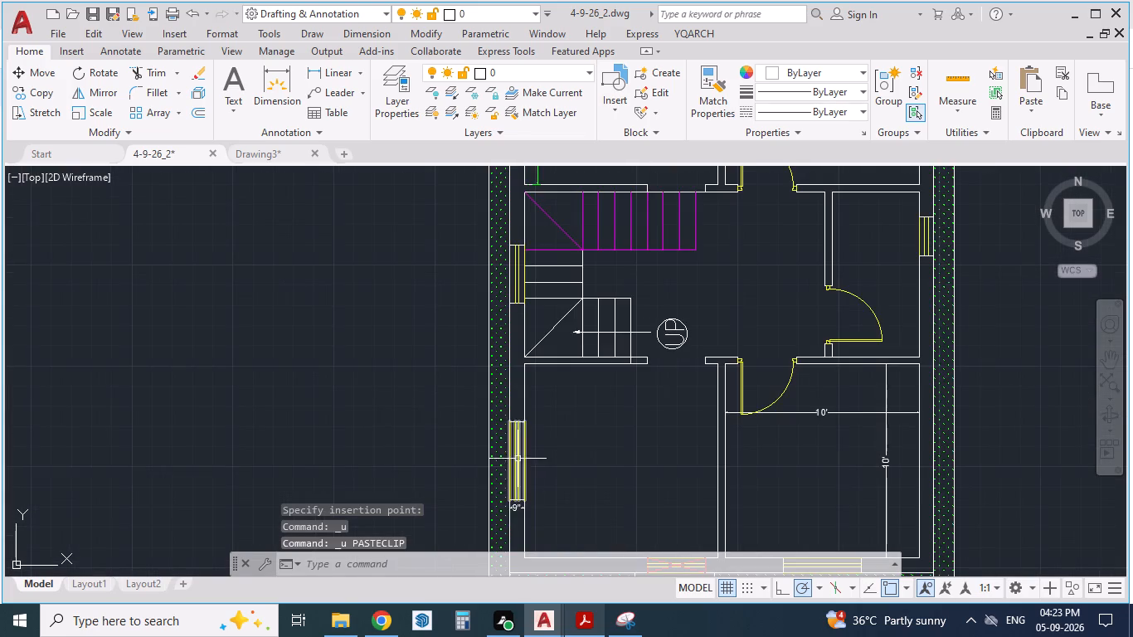
pyautogui.scroll(-2, 530, 270)
pyautogui.scroll(3, 520, 372)
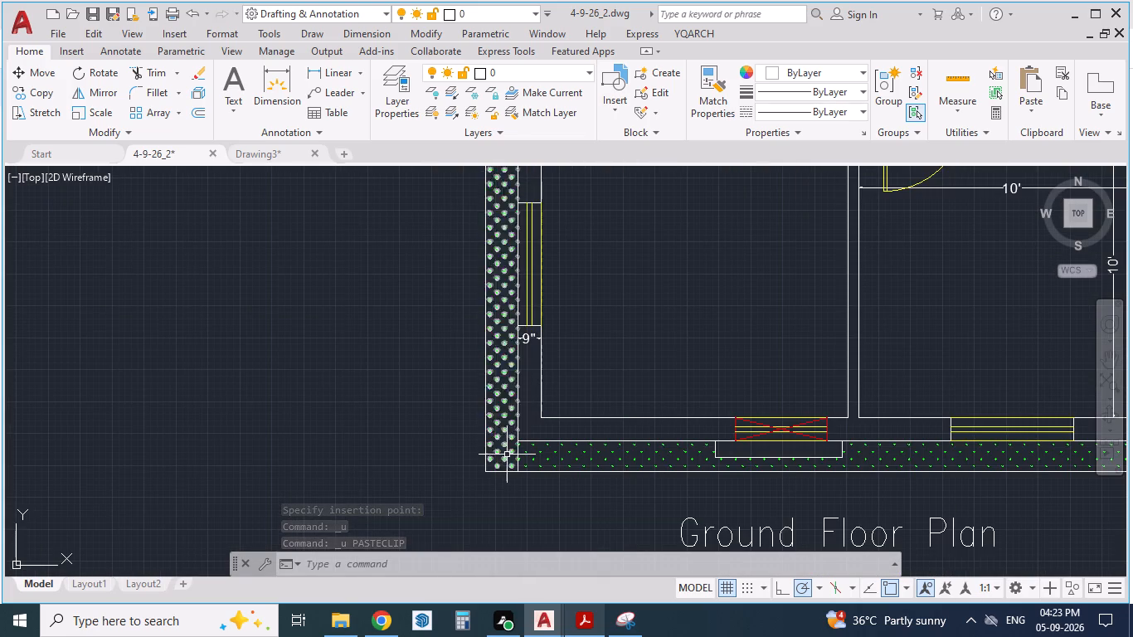
pyautogui.hotkey('ctrl', 'v')
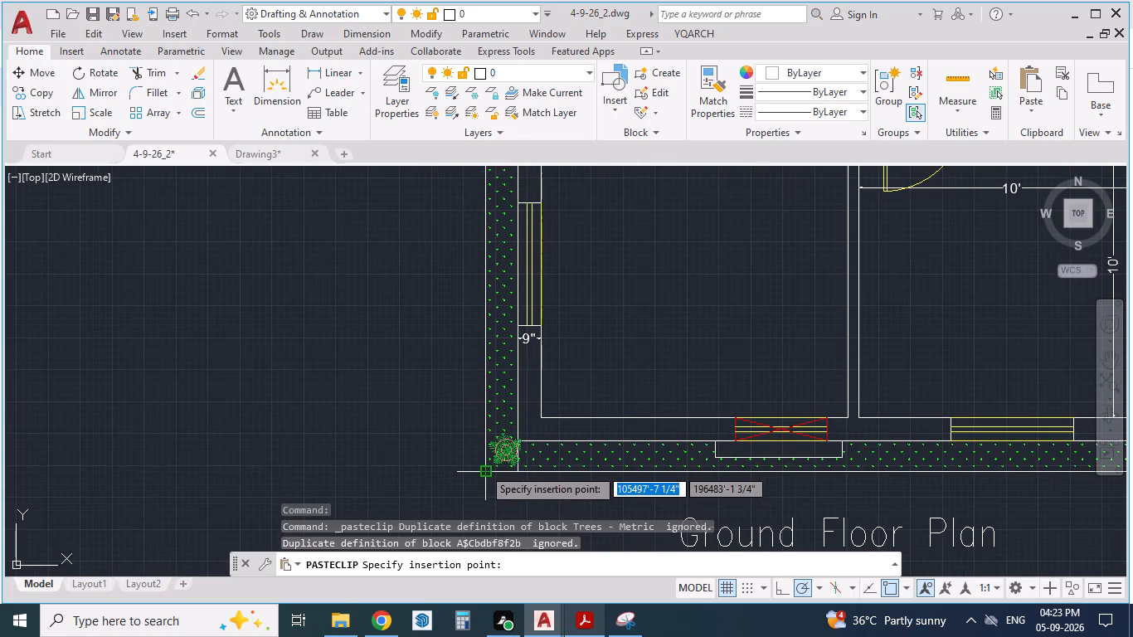
pyautogui.scroll(2, 478, 460)
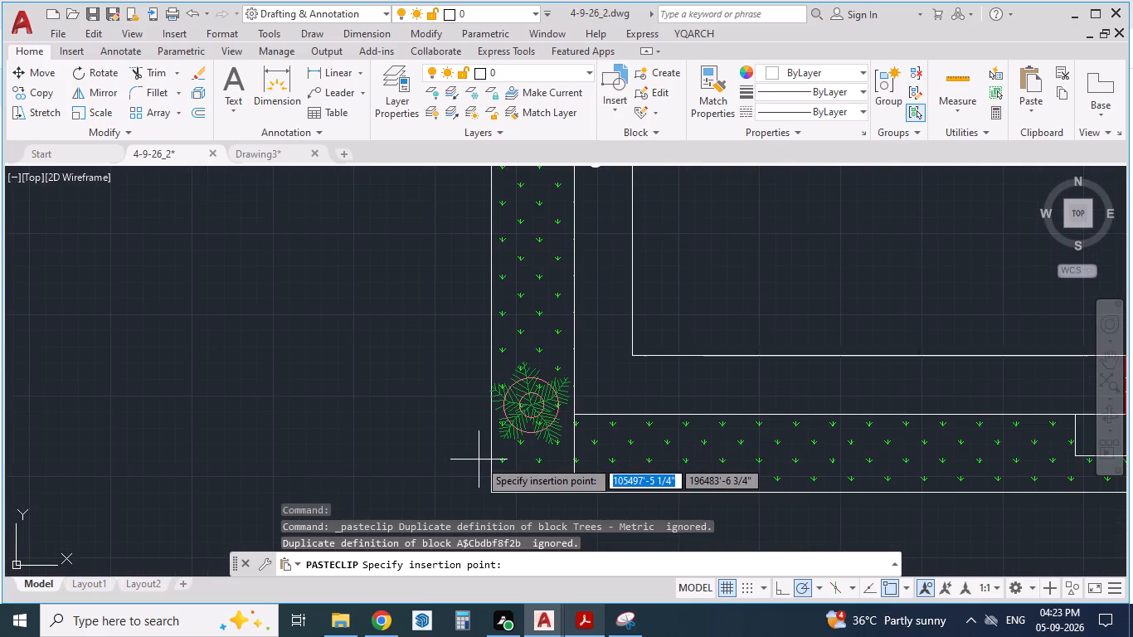
pyautogui.click(479, 460)
# Copy the tree at the left strip's lower end and paste it in the strip beside the staircase's upper end.
pyautogui.click(529, 408)
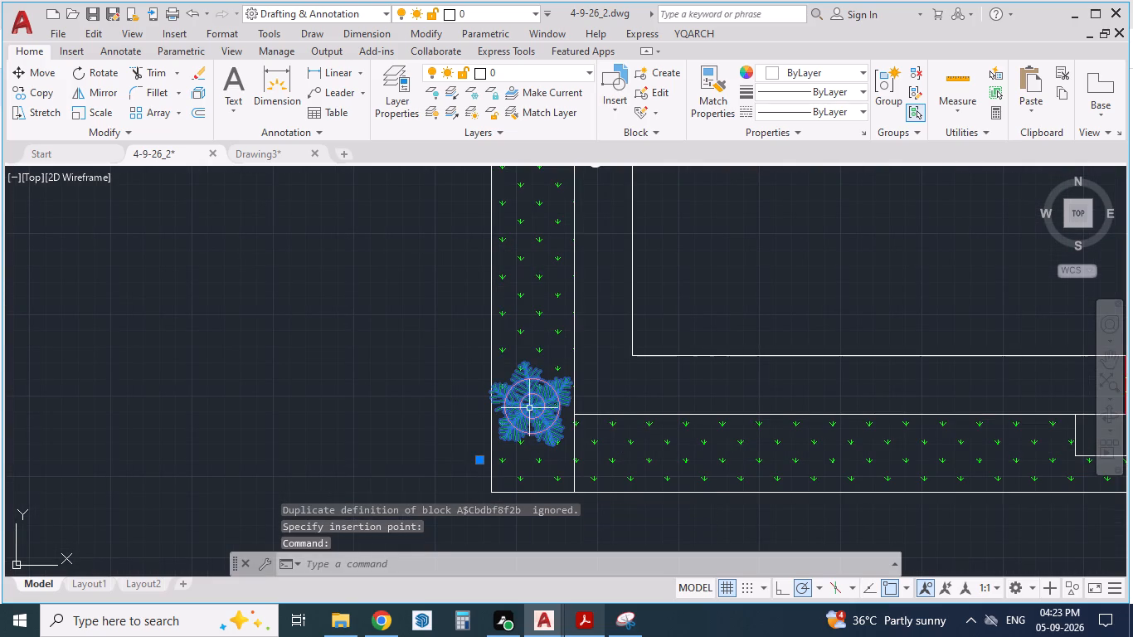
pyautogui.hotkey('ctrl', 'c')
pyautogui.keyDown('ctrl'); pyautogui.click(529, 408); pyautogui.keyUp('ctrl')
pyautogui.scroll(-6, 530, 410)
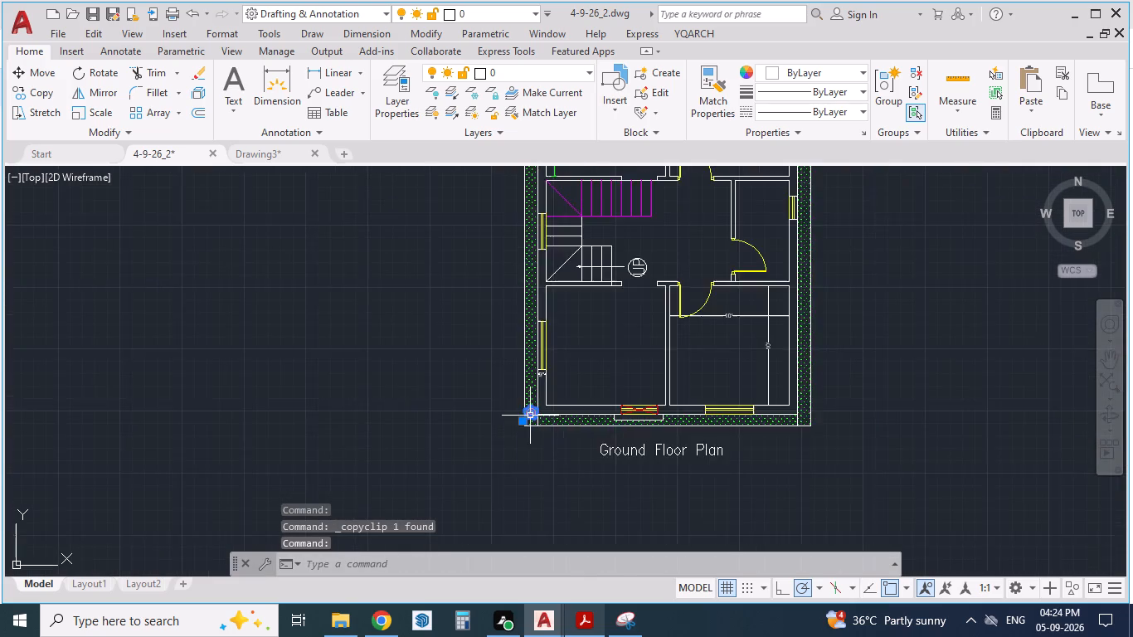
pyautogui.scroll(-1, 530, 416)
pyautogui.scroll(4, 529, 269)
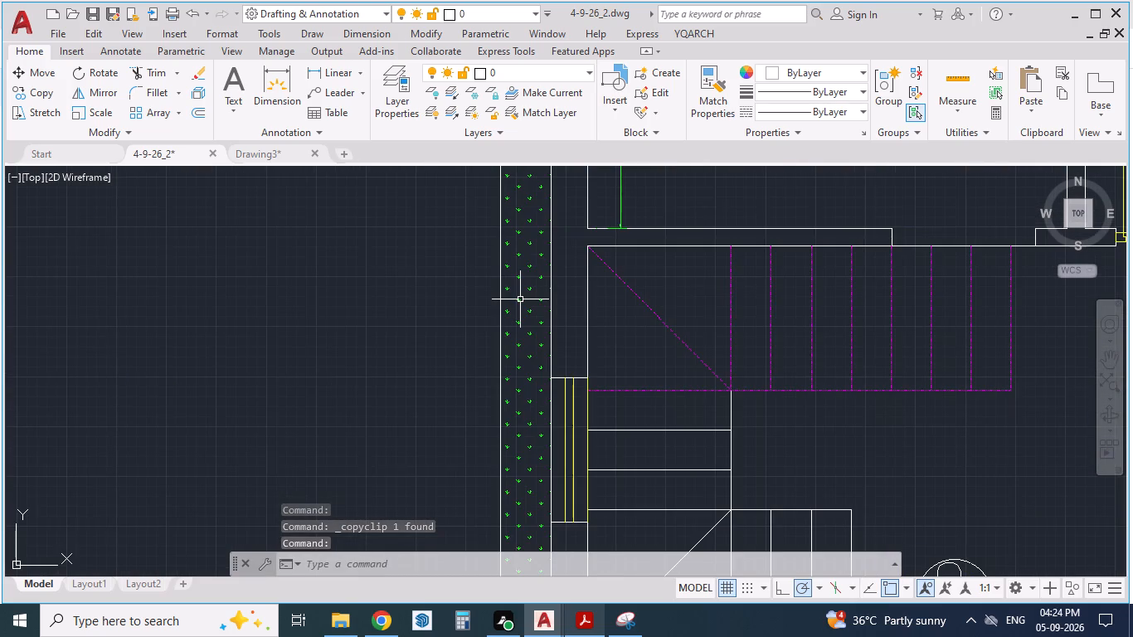
pyautogui.hotkey('ctrl', 'v')
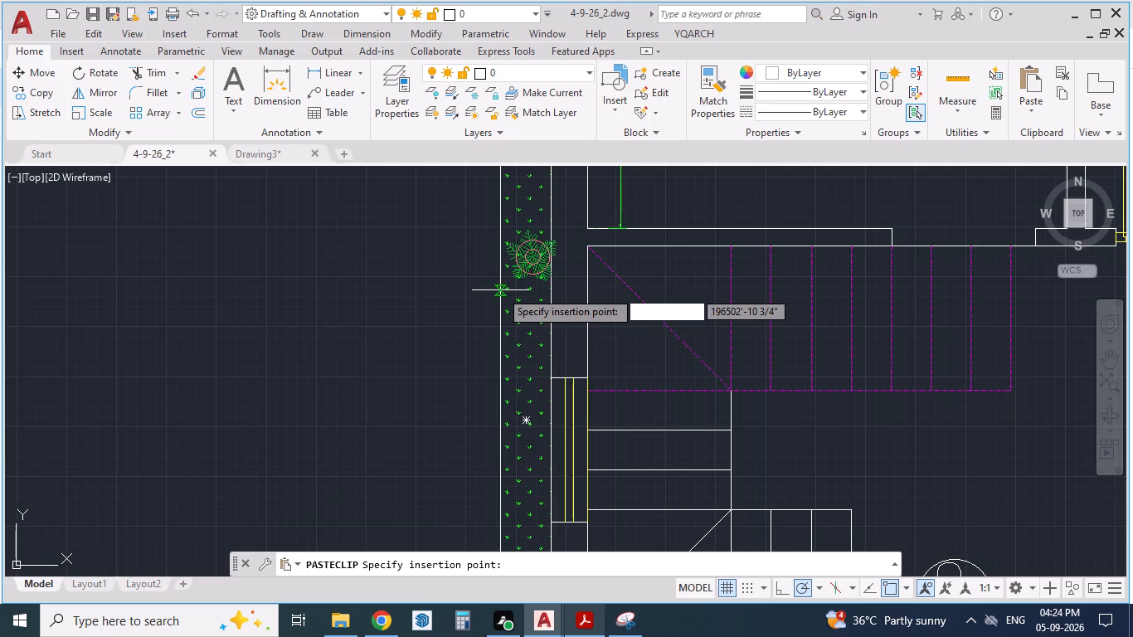
# Copy the tree beside the staircase and paste it in the left strip by the lower-left window's upper end.
pyautogui.click(544, 270)
pyautogui.scroll(-3, 544, 270)
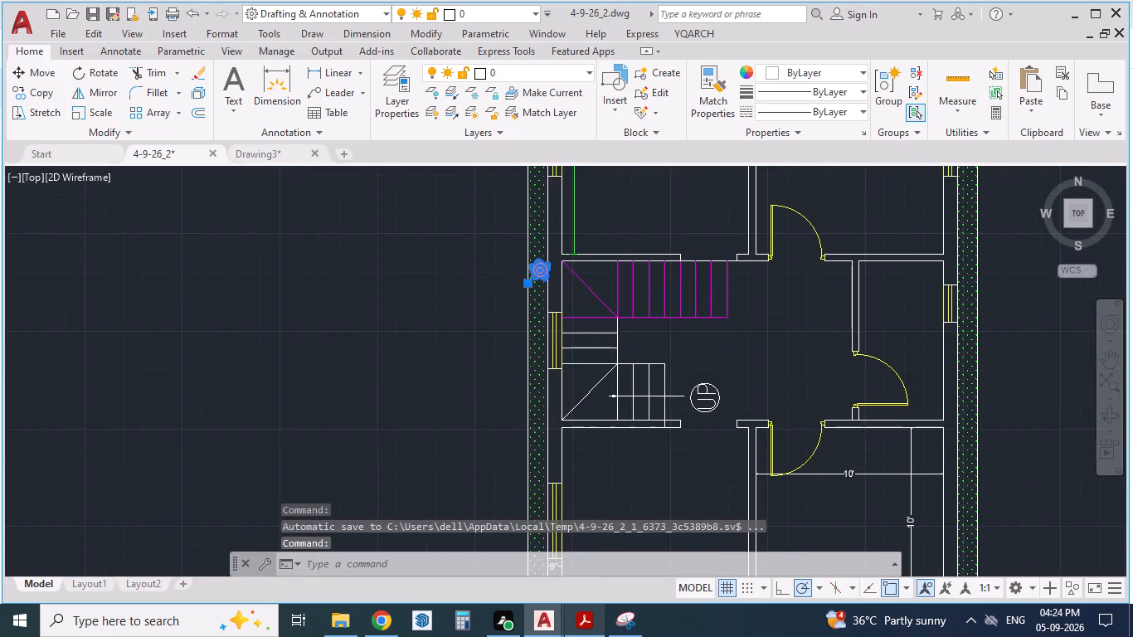
pyautogui.keyDown('ctrl'); pyautogui.moveTo(532, 304); pyautogui.dragTo(523, 227); pyautogui.keyUp('ctrl')
pyautogui.hotkey('ctrl', 'c')
pyautogui.scroll(2, 532, 304)
pyautogui.scroll(-1, 523, 227)
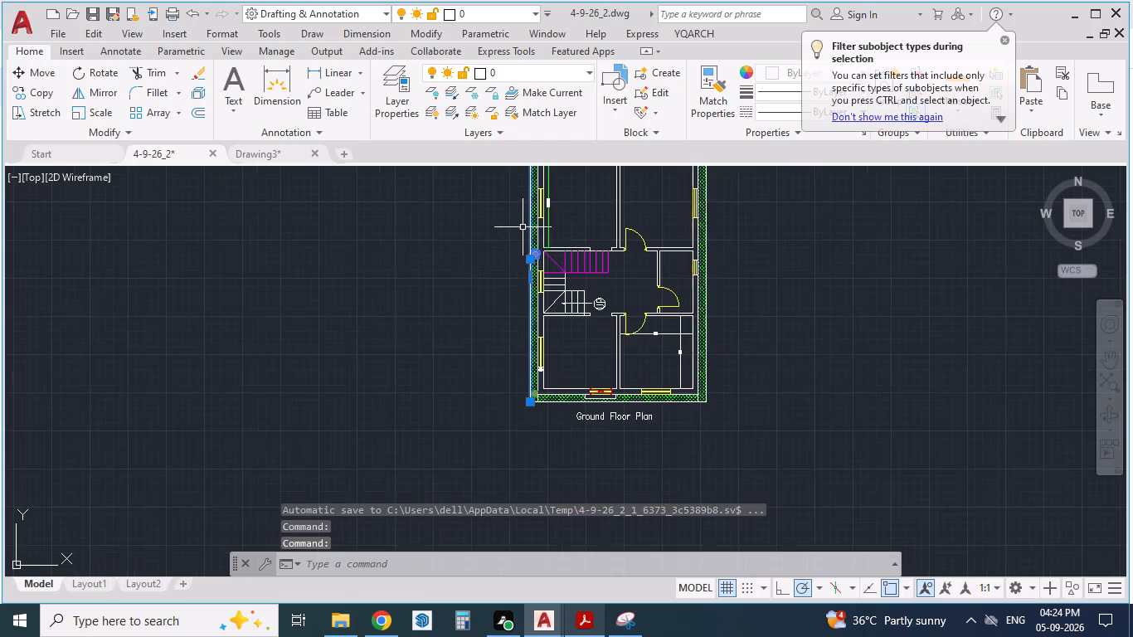
pyautogui.keyDown('ctrl'); pyautogui.moveTo(523, 227); pyautogui.dragTo(509, 355); pyautogui.keyUp('ctrl')
pyautogui.scroll(3, 537, 327)
pyautogui.hotkey('ctrl', 'v')
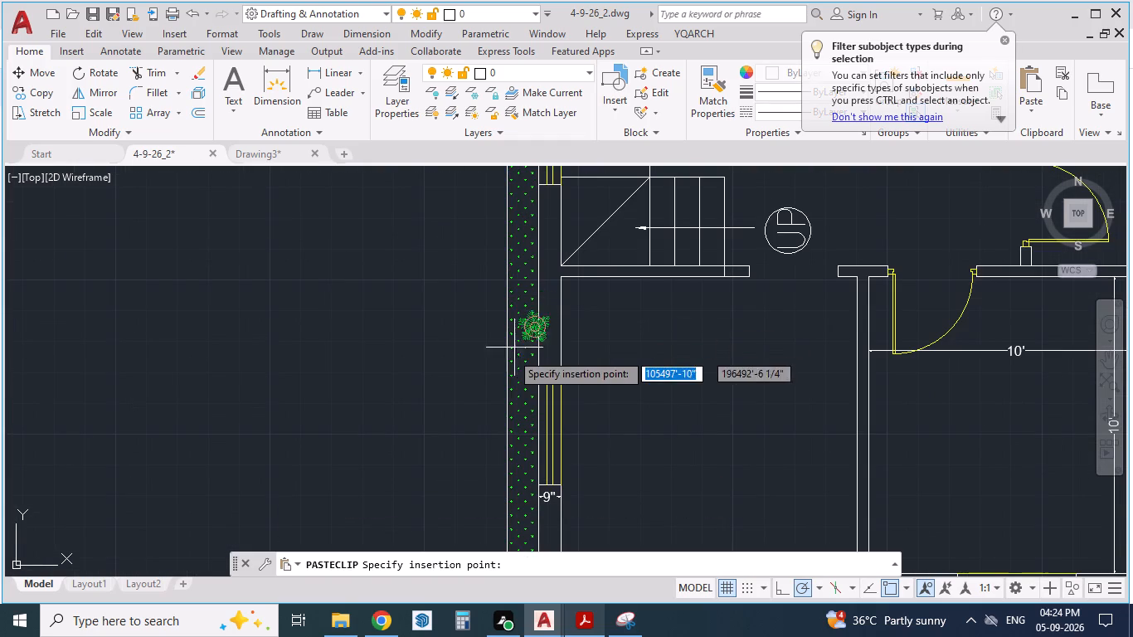
pyautogui.keyDown('ctrl'); pyautogui.moveTo(509, 355); pyautogui.dragTo(523, 344); pyautogui.keyUp('ctrl')
pyautogui.scroll(-2, 532, 287)
pyautogui.scroll(1, 508, 341)
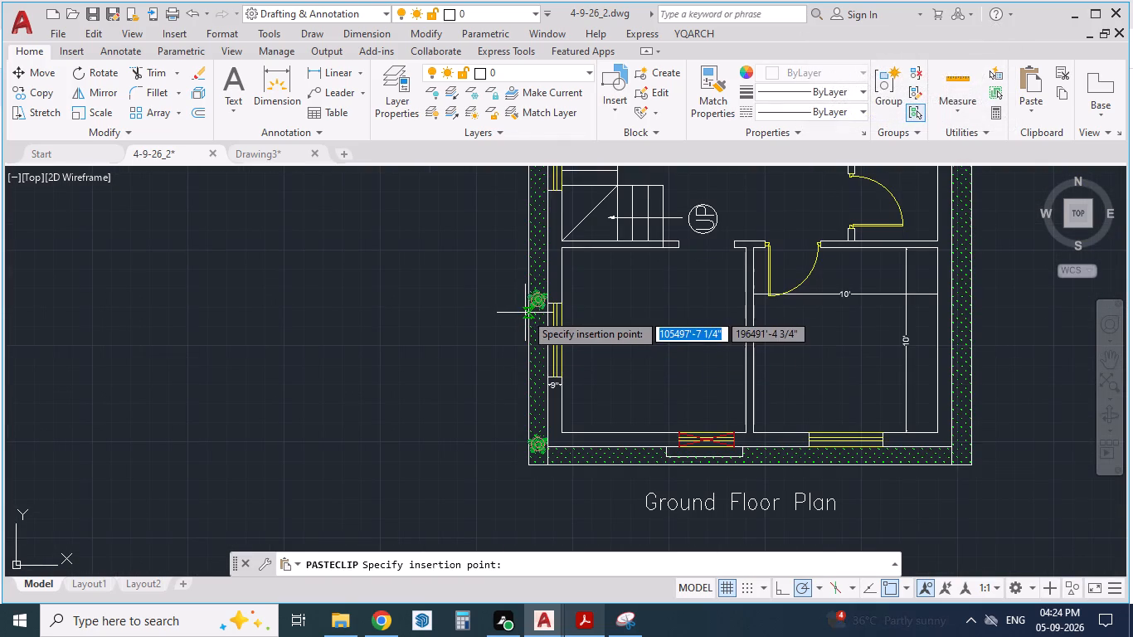
pyautogui.click(527, 313)
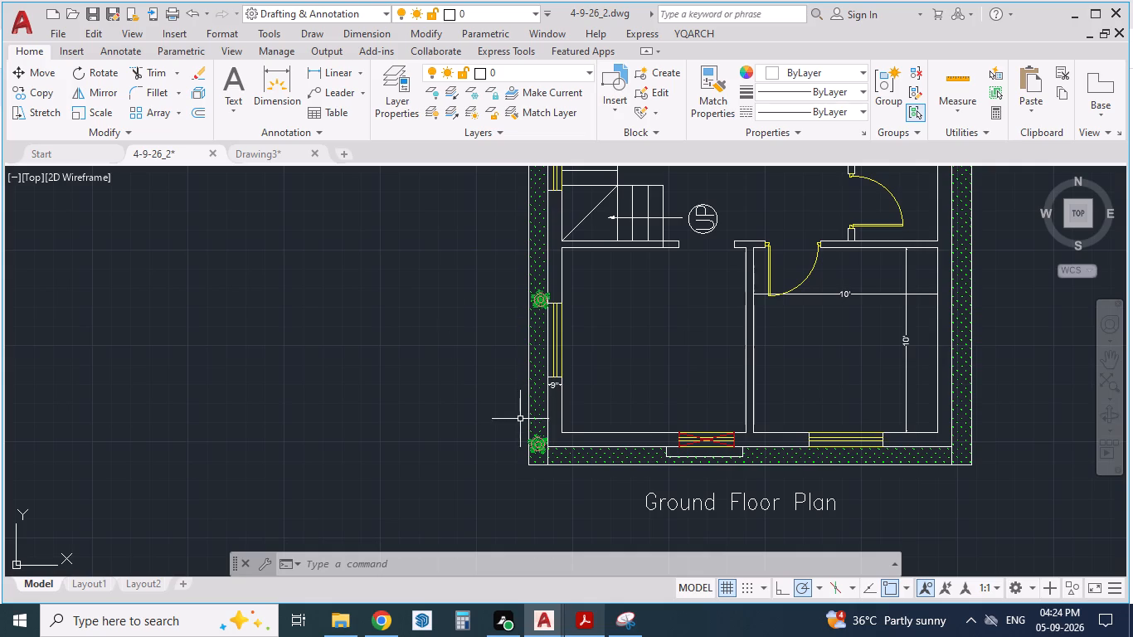
# Move the tree beside the staircase's upper end so it is centred across the left planting strip.
pyautogui.scroll(-3, 444, 318)
pyautogui.scroll(1, 441, 261)
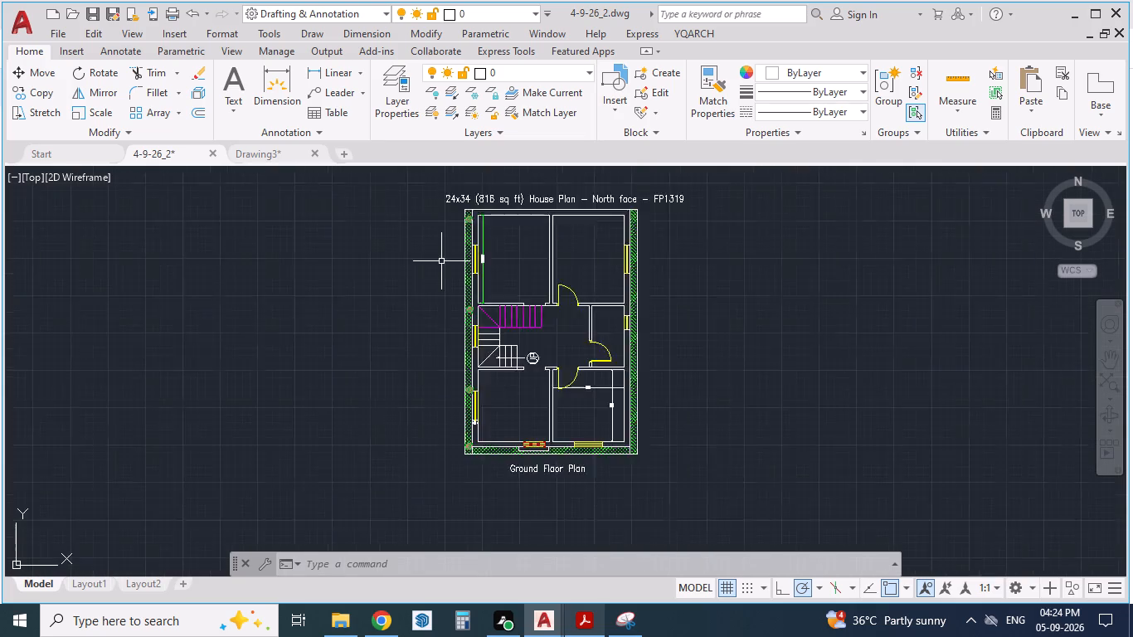
pyautogui.scroll(1, 441, 261)
pyautogui.scroll(1, 472, 368)
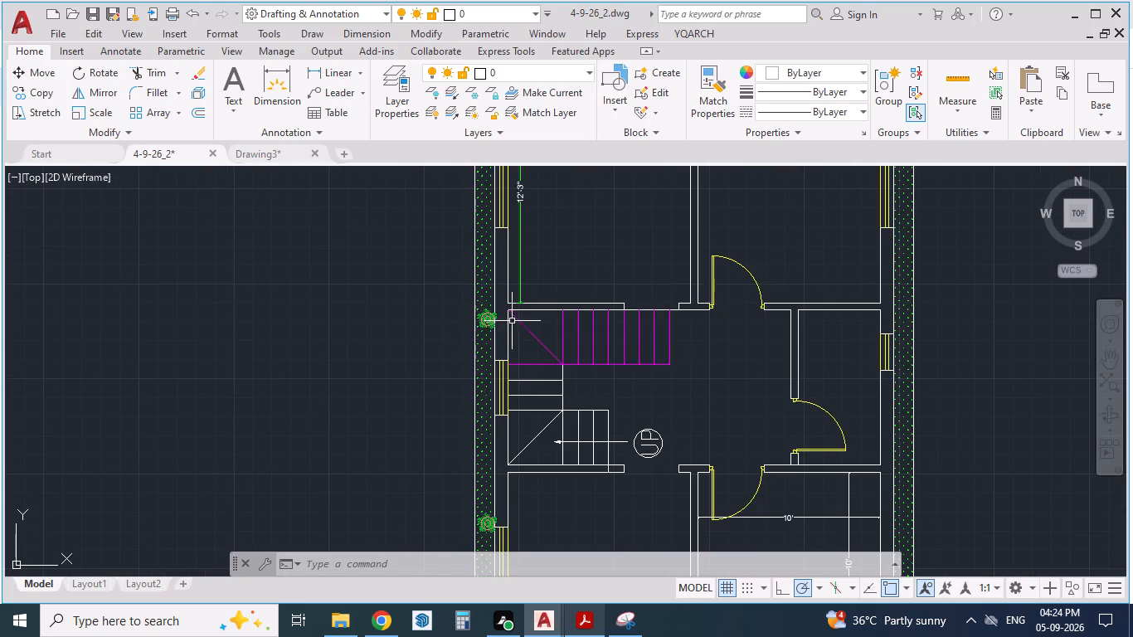
pyautogui.scroll(2, 512, 321)
pyautogui.click(465, 304)
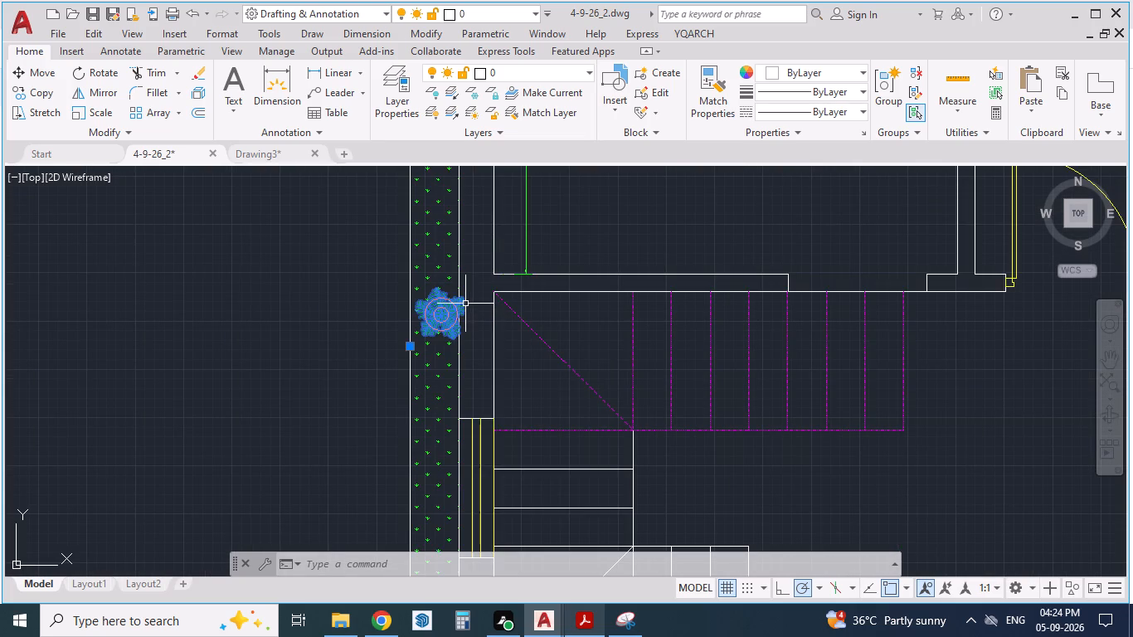
pyautogui.press('m')
pyautogui.press('Return')
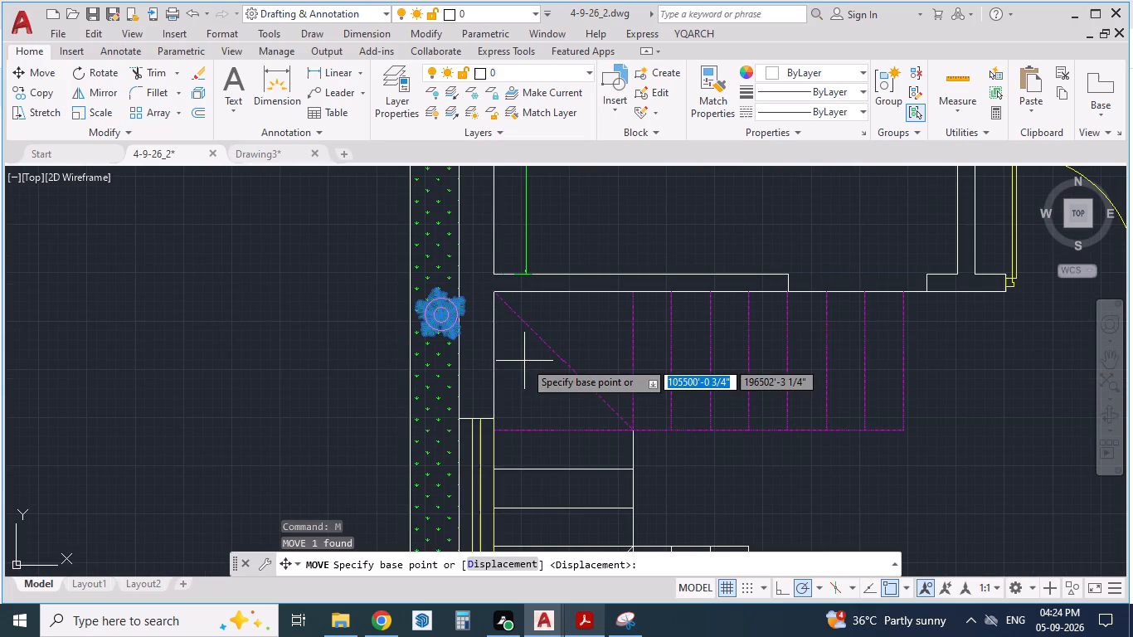
pyautogui.scroll(1, 521, 354)
pyautogui.moveTo(392, 290); pyautogui.dragTo(377, 287)
pyautogui.click(377, 287)
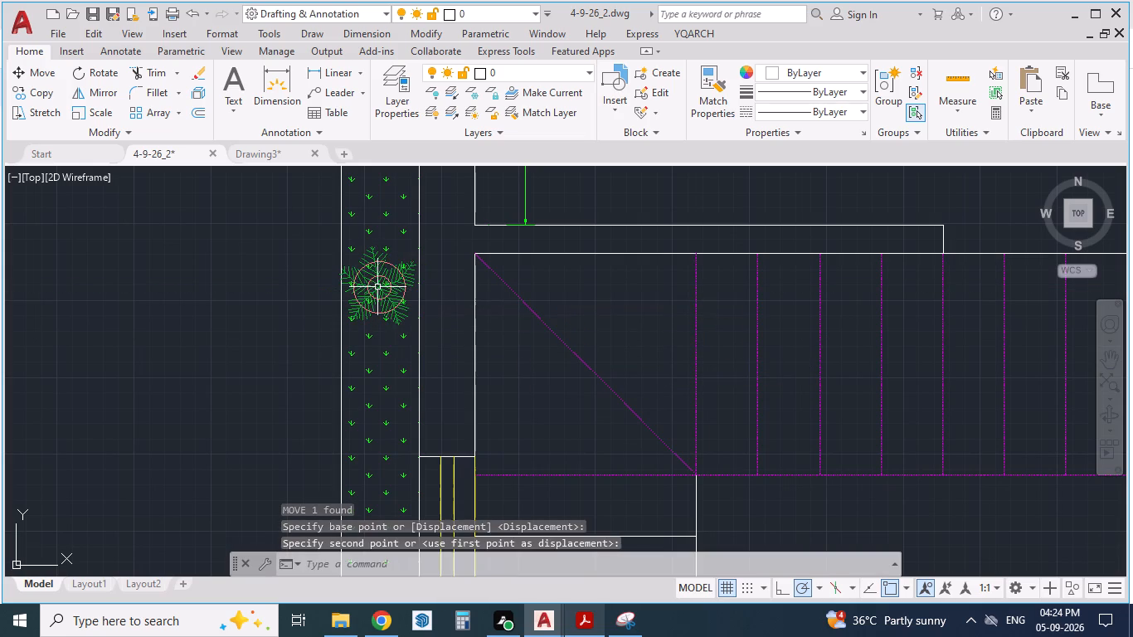
# Move the tree by the lower-left window's upper end so it is centred across the left planting strip.
pyautogui.scroll(-4, 462, 314)
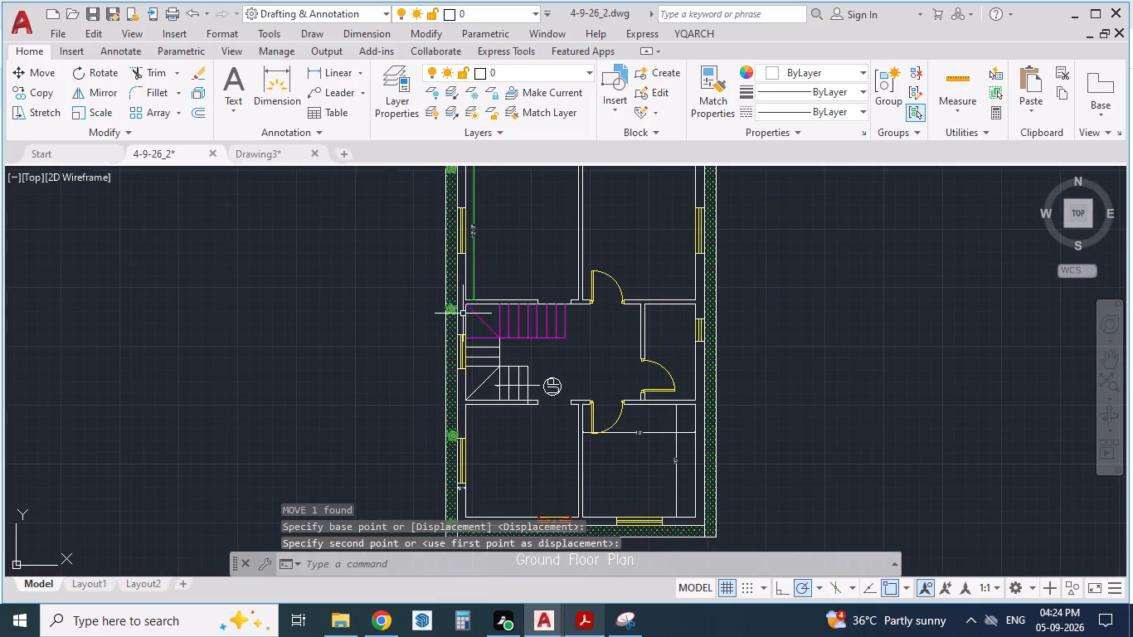
pyautogui.scroll(3, 389, 526)
pyautogui.scroll(2, 461, 437)
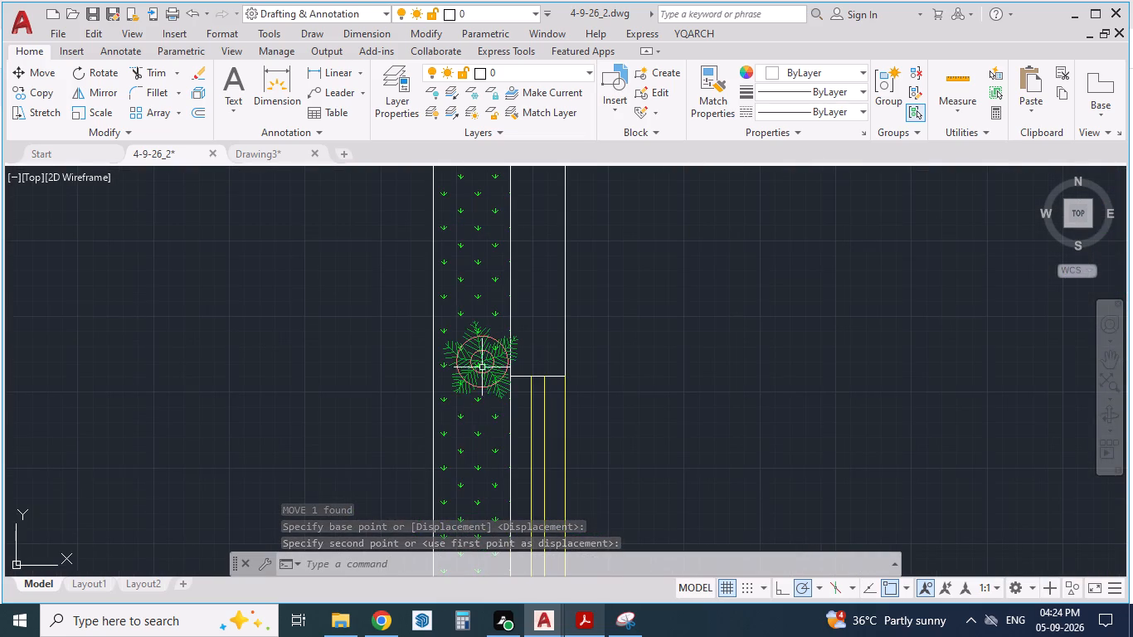
pyautogui.click(482, 353)
pyautogui.press('m')
pyautogui.press('Return')
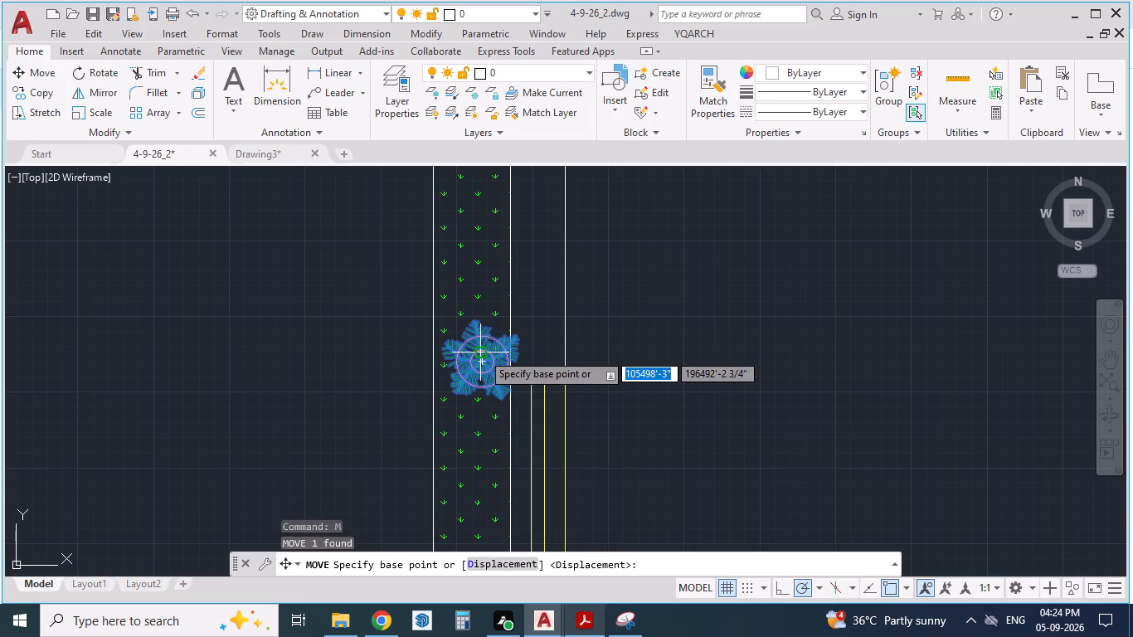
pyautogui.scroll(1, 482, 353)
pyautogui.moveTo(479, 367); pyautogui.dragTo(466, 371)
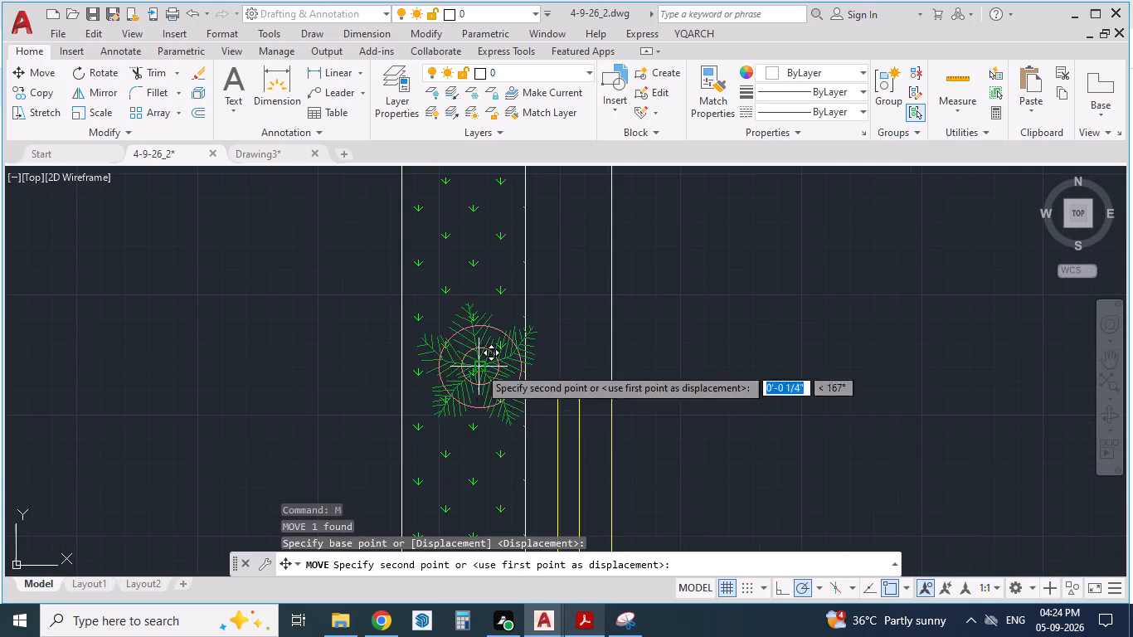
pyautogui.moveTo(466, 371); pyautogui.dragTo(464, 371)
pyautogui.click(464, 371)
# Copy the left strip's top tree and staircase tree together, pasting them lower to fill the gaps beside the upper-left window and lower stair.
pyautogui.scroll(-5, 460, 353)
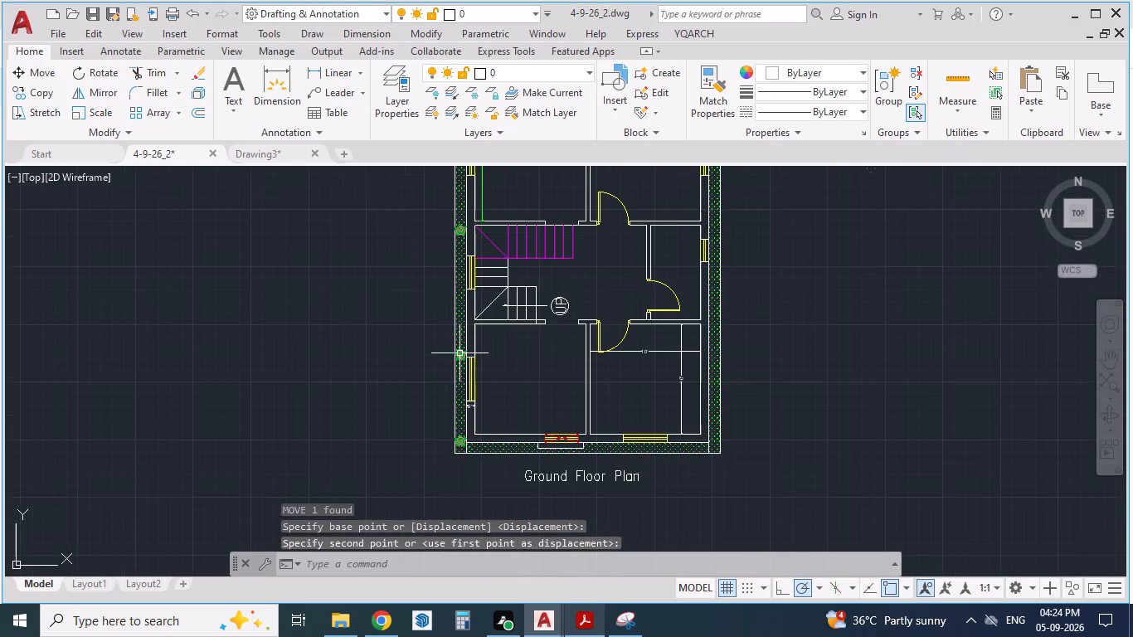
pyautogui.scroll(2, 452, 212)
pyautogui.scroll(-2, 453, 364)
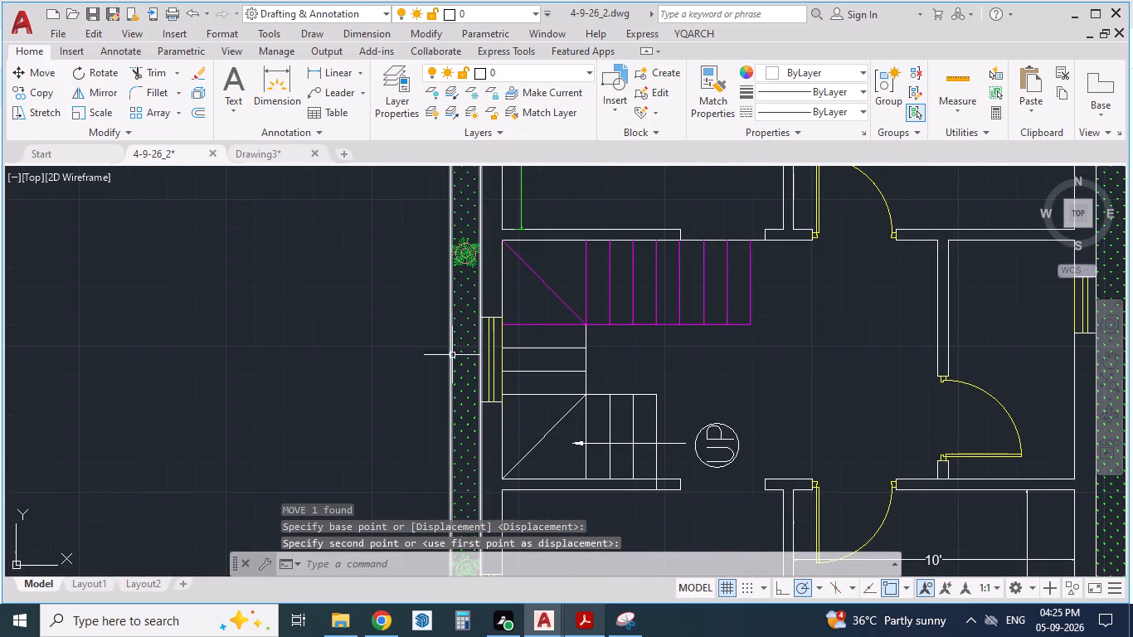
pyautogui.scroll(2, 475, 165)
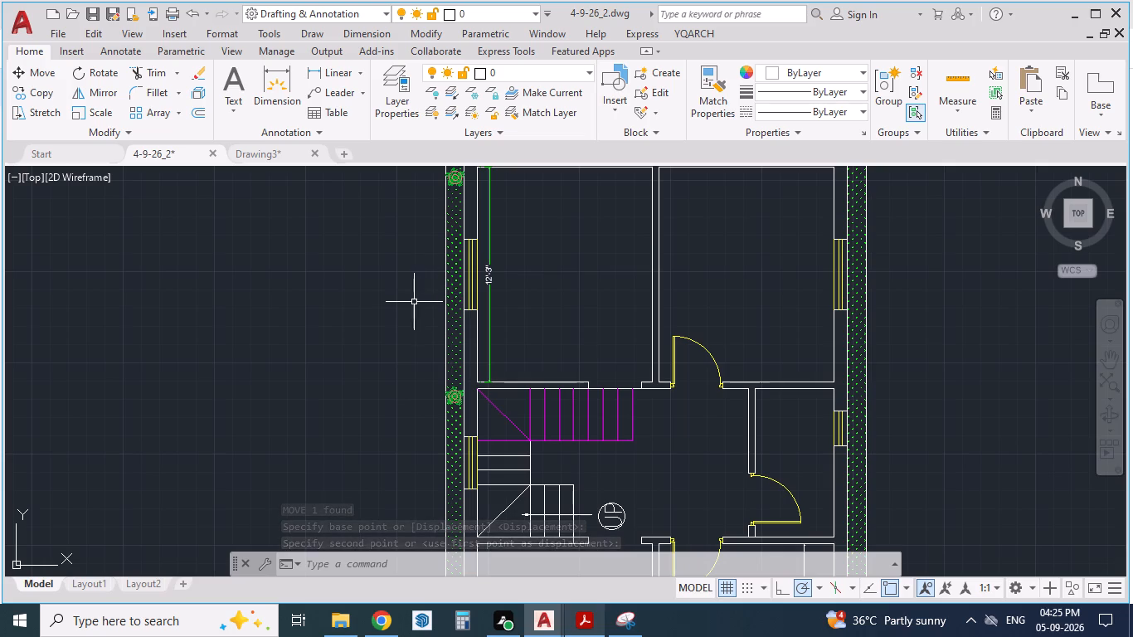
pyautogui.press('Escape')
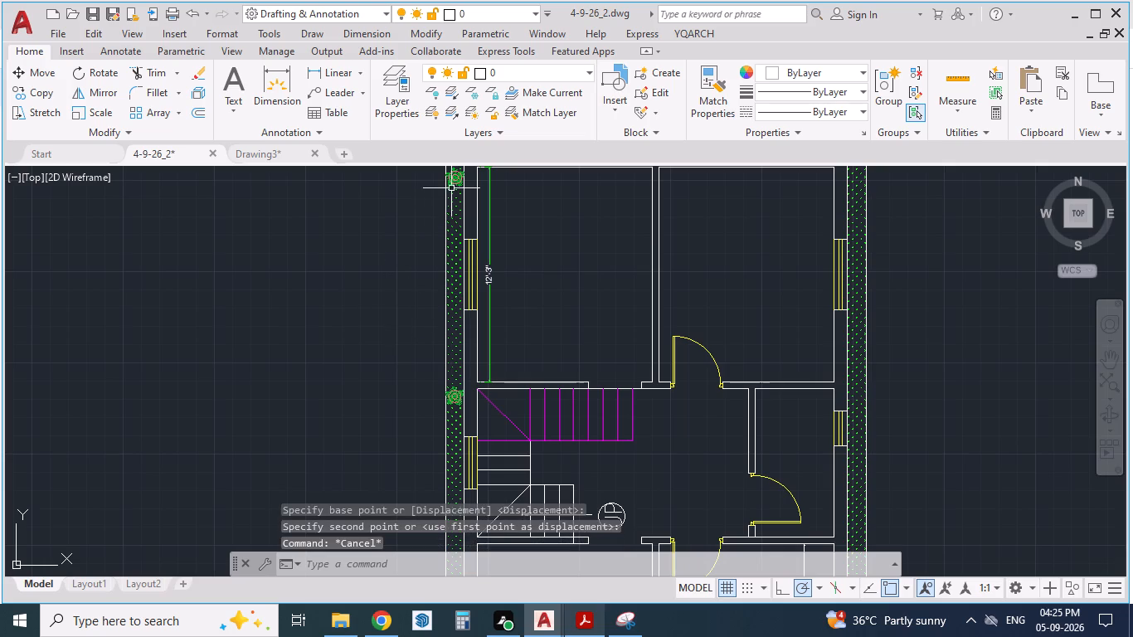
pyautogui.click(451, 179)
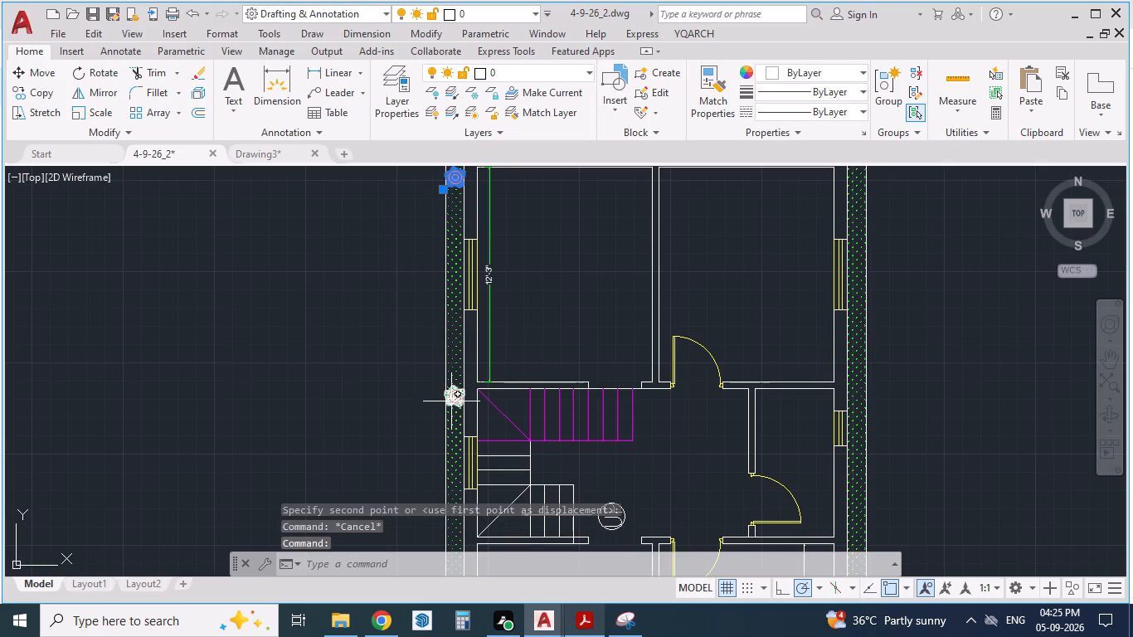
pyautogui.click(451, 401)
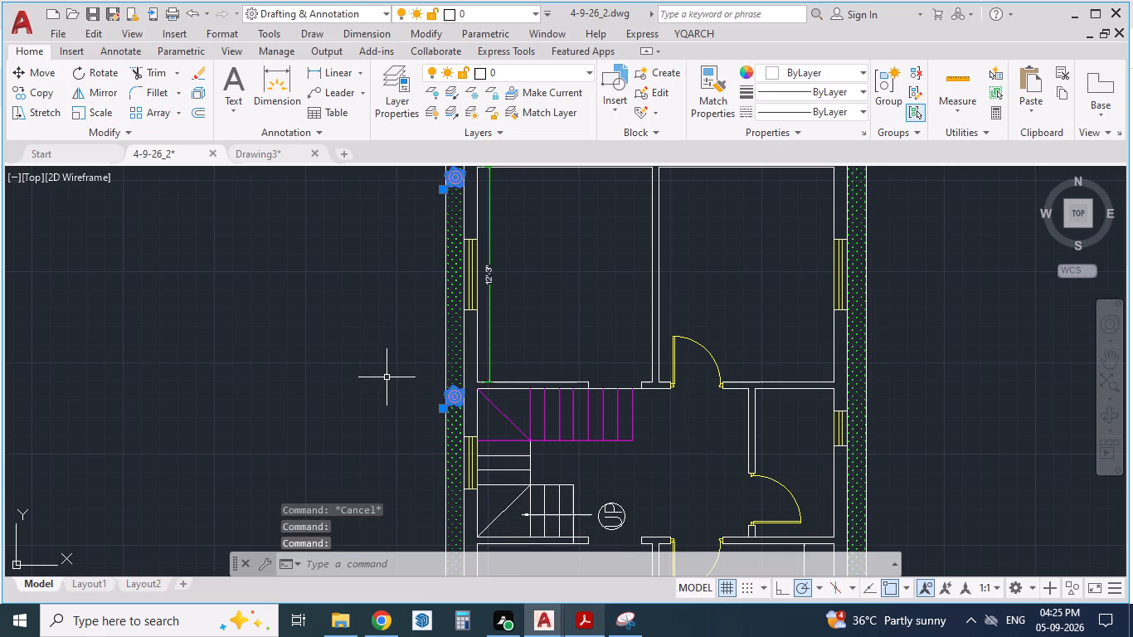
pyautogui.hotkey('ctrl', 'c')
pyautogui.hotkey('ctrl', 'v')
pyautogui.scroll(-2, 435, 337)
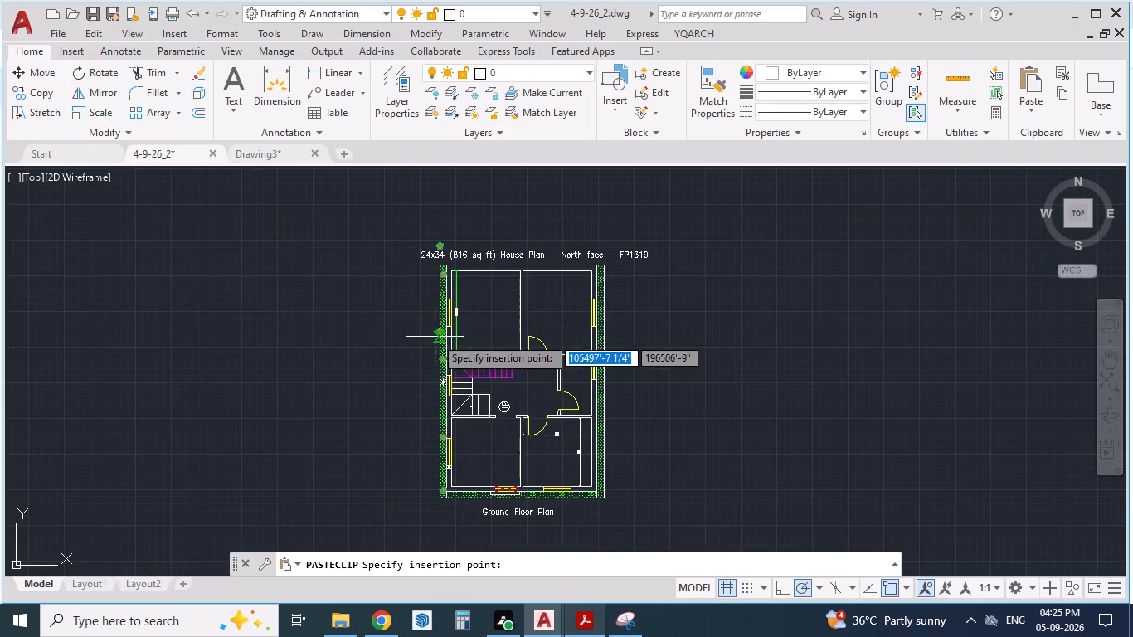
pyautogui.scroll(2, 421, 415)
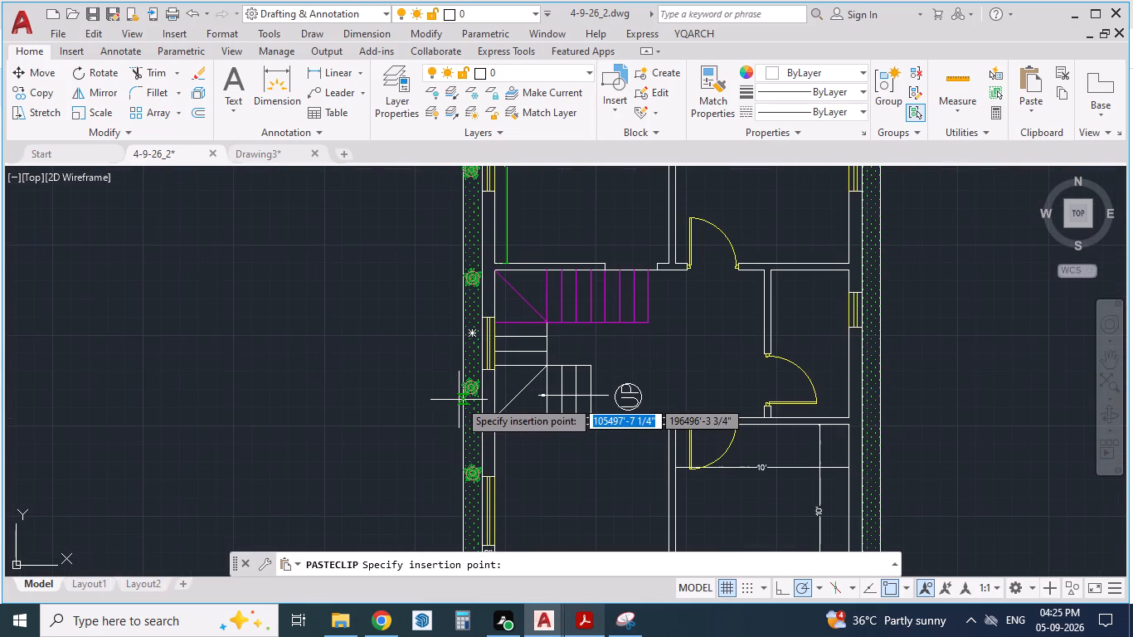
pyautogui.click(461, 400)
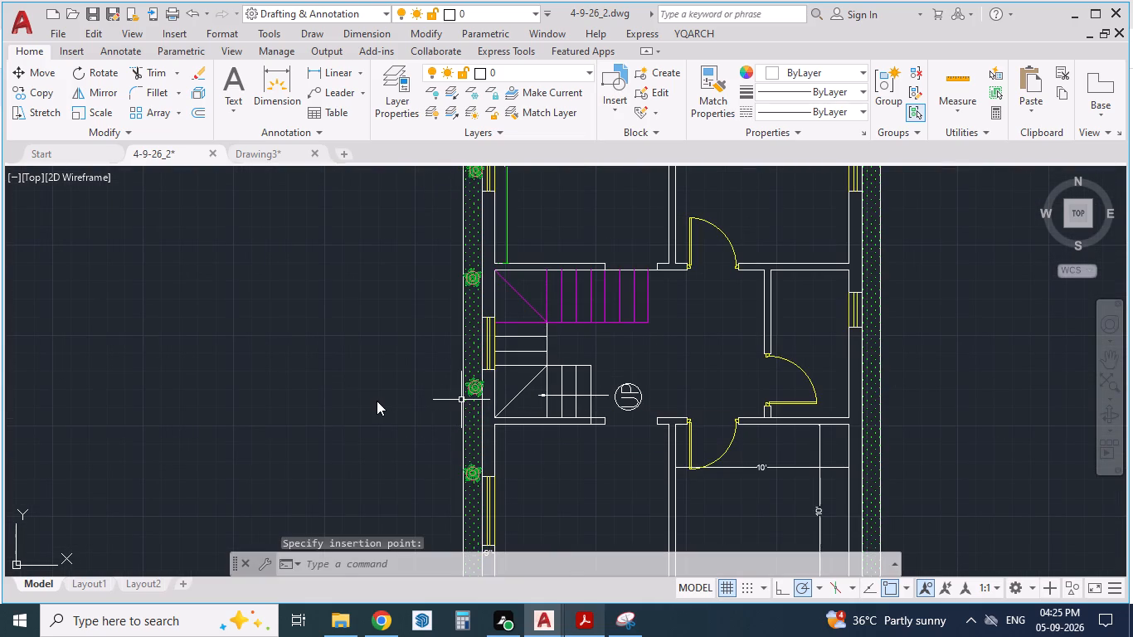
# Copy the tree by the lower-left window and paste it in the left strip between that window and the bottom tree.
pyautogui.scroll(-1, 377, 401)
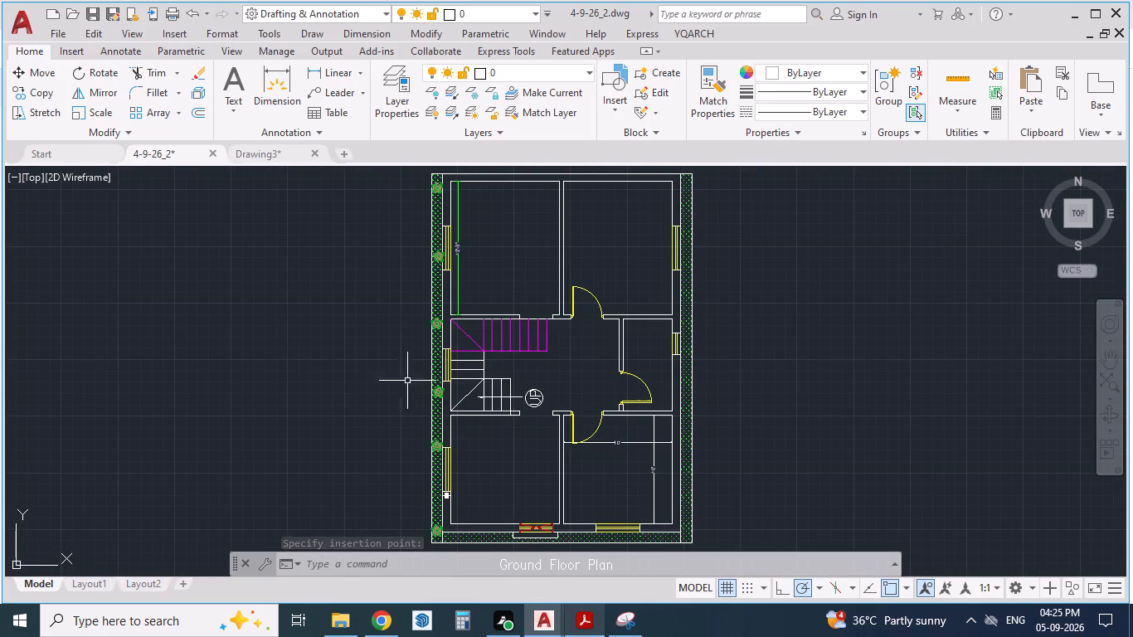
pyautogui.scroll(1, 396, 511)
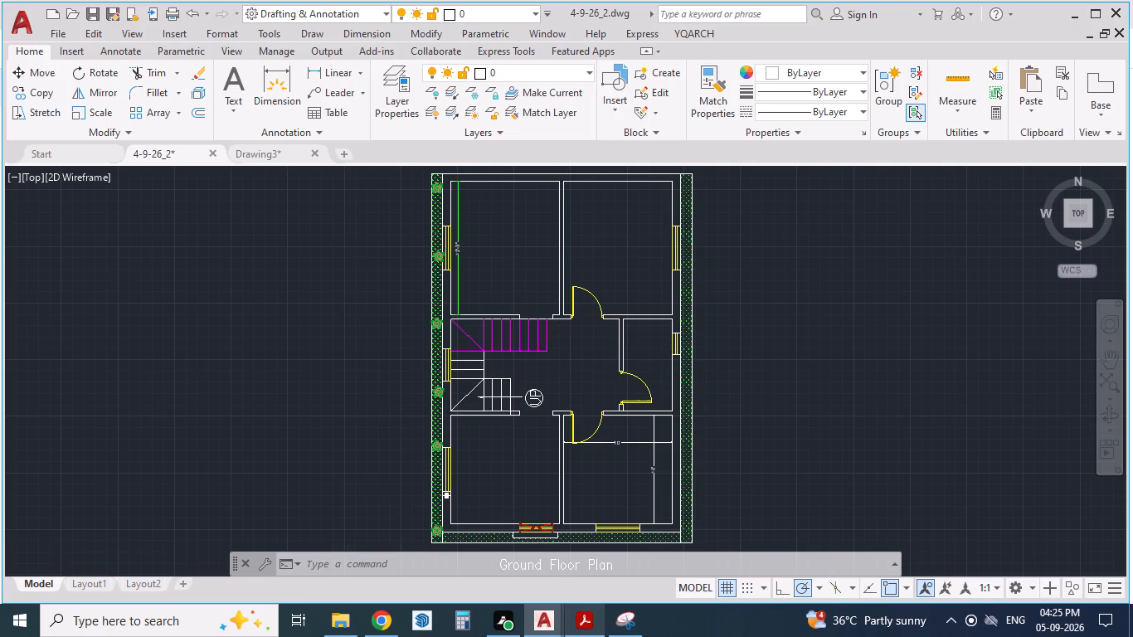
pyautogui.press('Escape')
pyautogui.press('Escape')
pyautogui.click(460, 409)
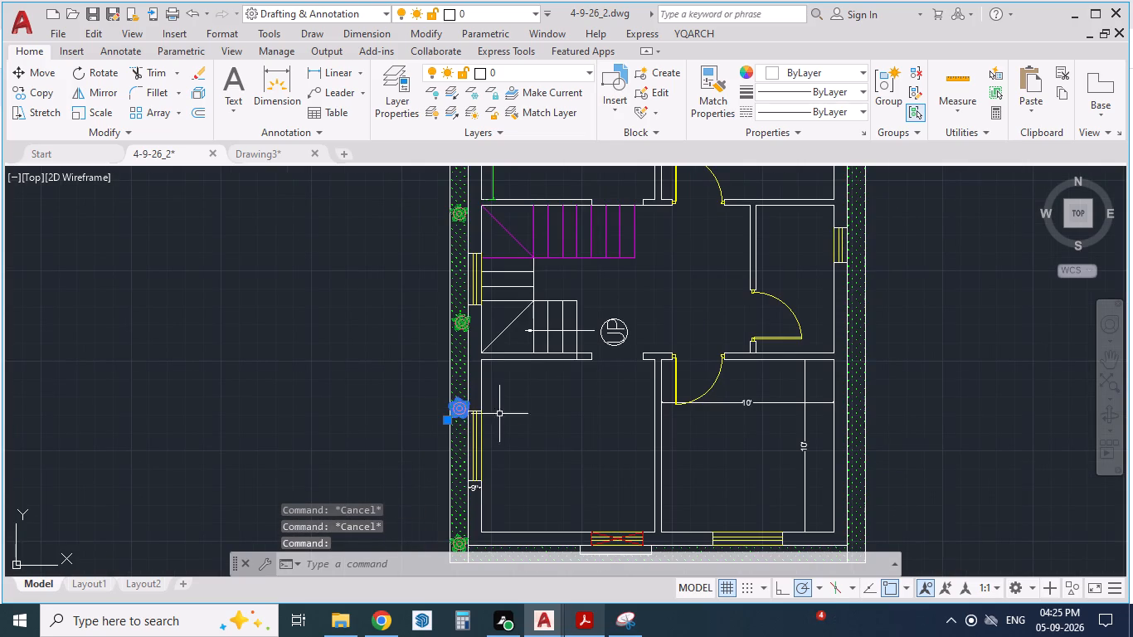
pyautogui.scroll(-1, 519, 357)
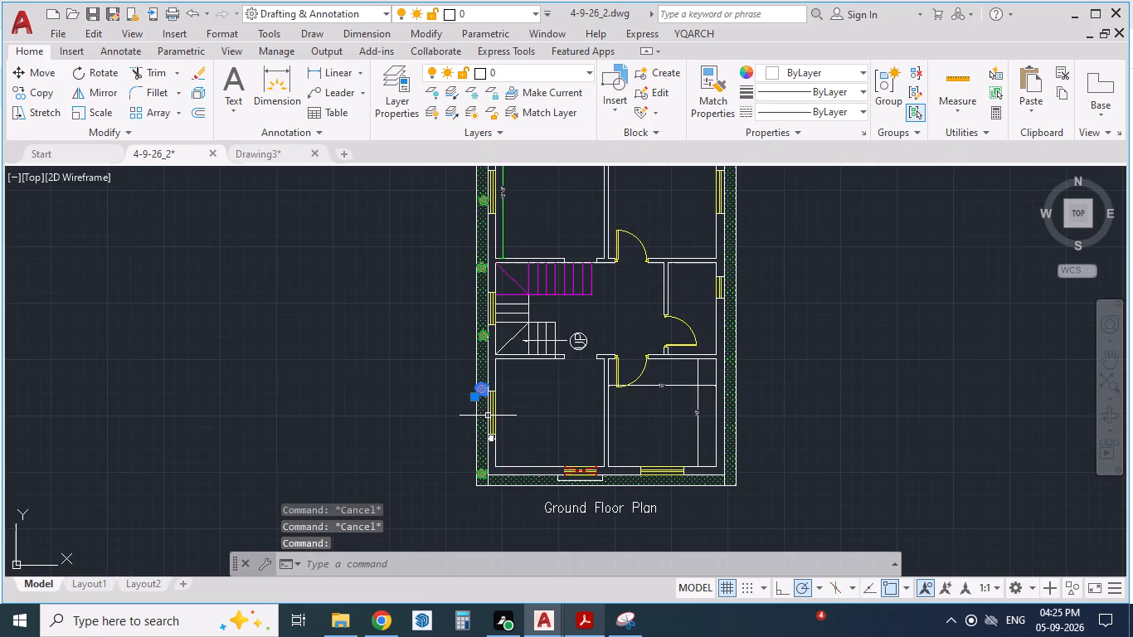
pyautogui.scroll(3, 474, 460)
pyautogui.hotkey('ctrl', 'c')
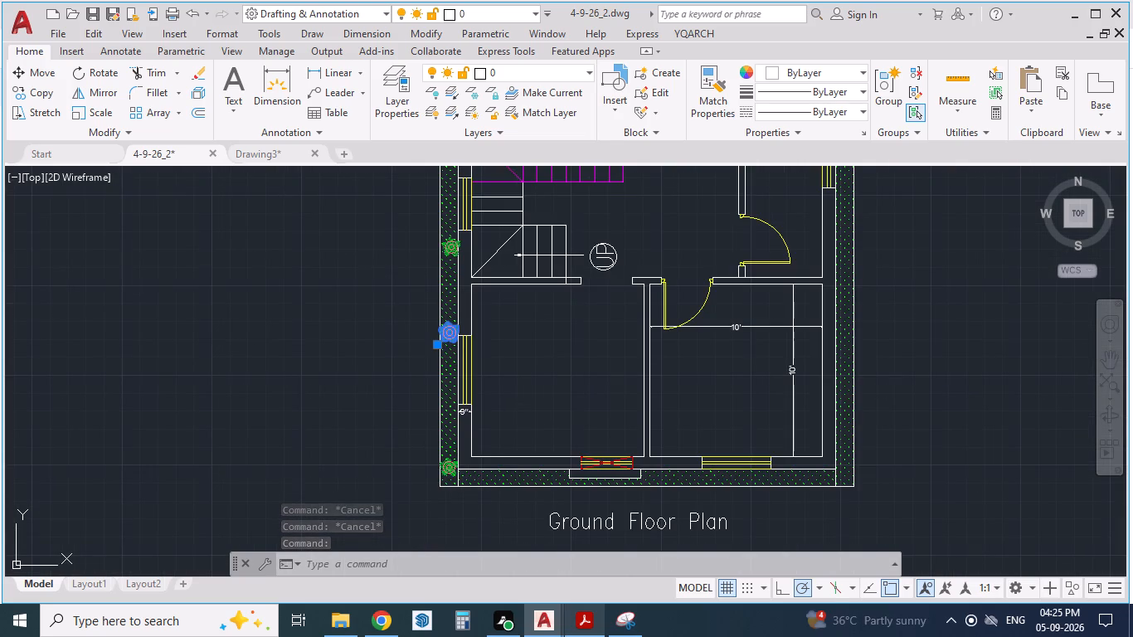
pyautogui.hotkey('ctrl', 'v')
pyautogui.scroll(3, 453, 457)
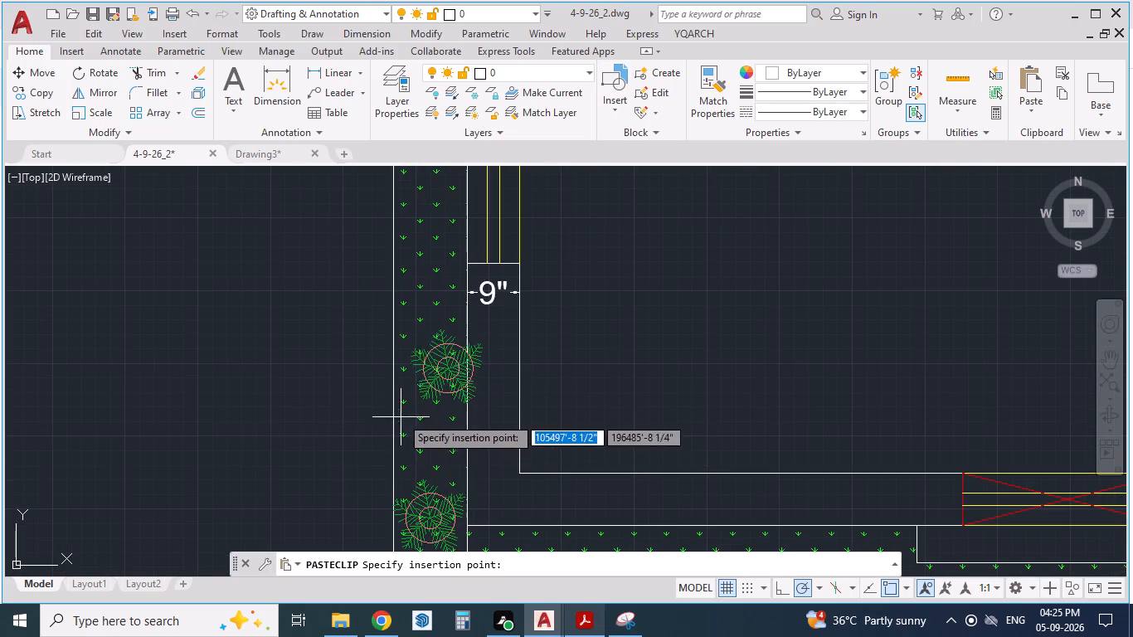
pyautogui.click(384, 396)
pyautogui.scroll(-2, 353, 430)
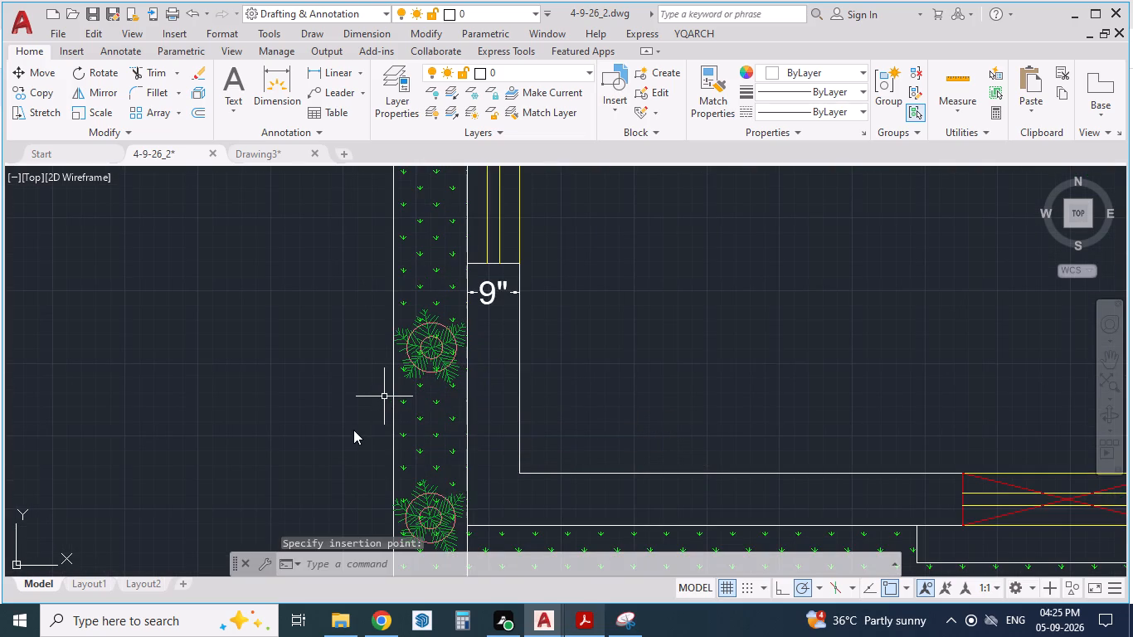
pyautogui.scroll(-3, 353, 430)
pyautogui.scroll(-1, 396, 497)
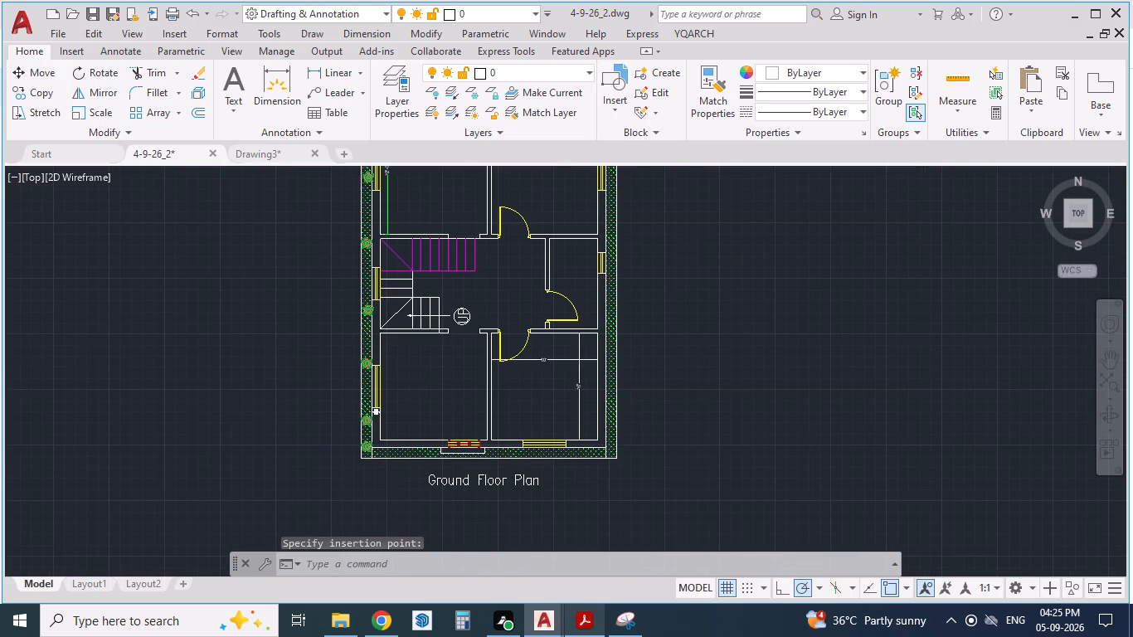
# Move the left strip's second-lowest tree up to the lower end of the lower-left window, keeping it centred in the strip.
pyautogui.scroll(3, 342, 410)
pyautogui.scroll(-2, 405, 398)
pyautogui.scroll(2, 425, 465)
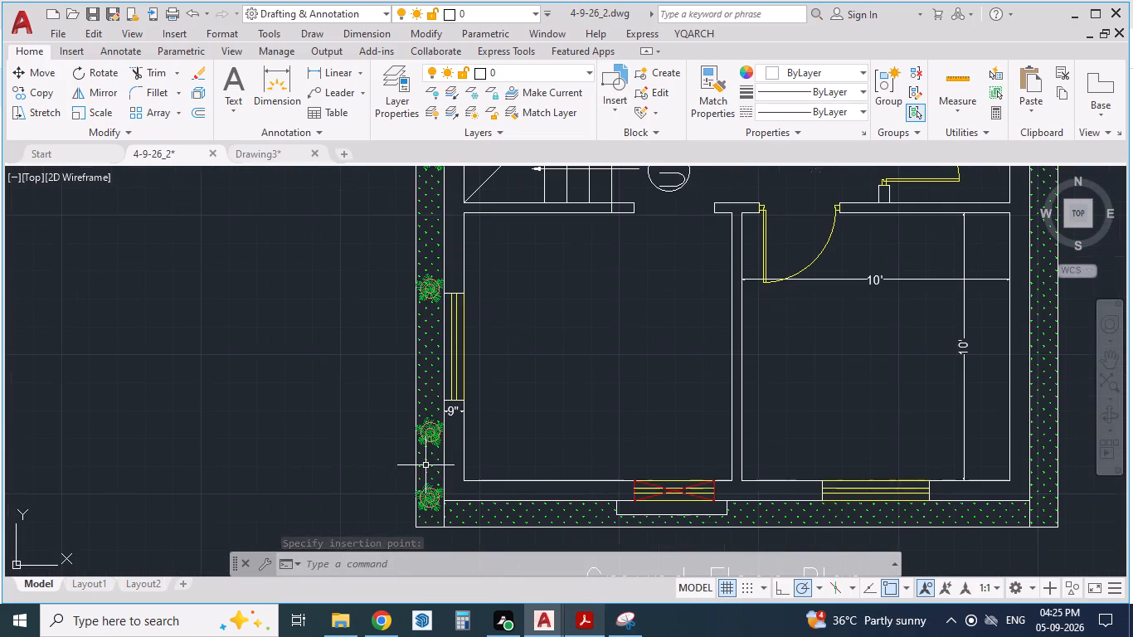
pyautogui.click(429, 435)
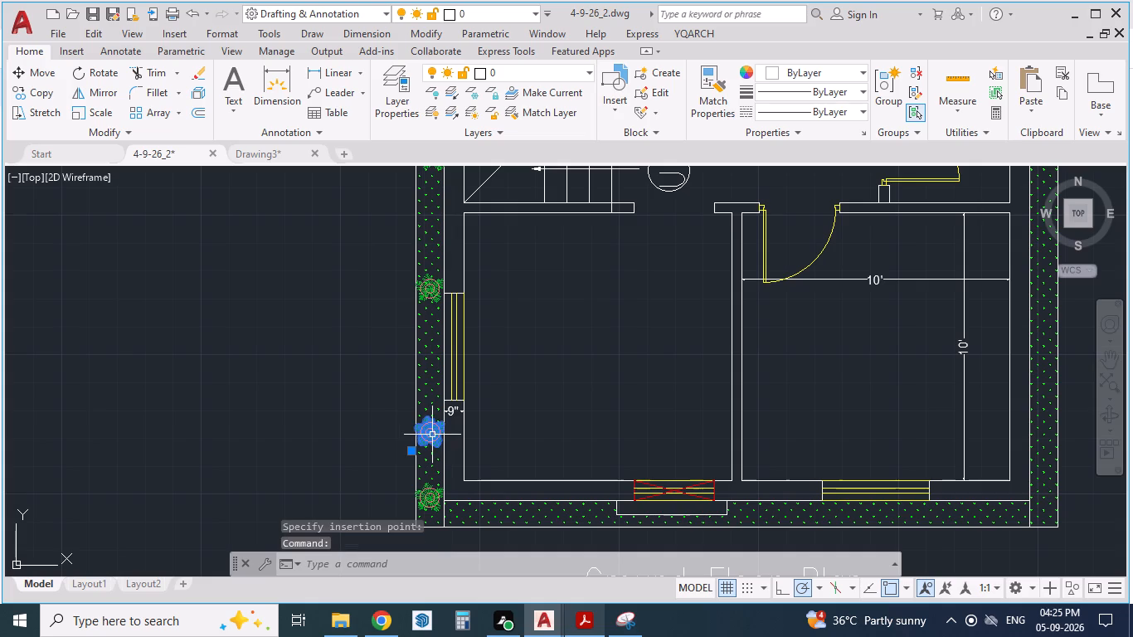
pyautogui.press('m')
pyautogui.press('Return')
pyautogui.moveTo(432, 435); pyautogui.dragTo(429, 405)
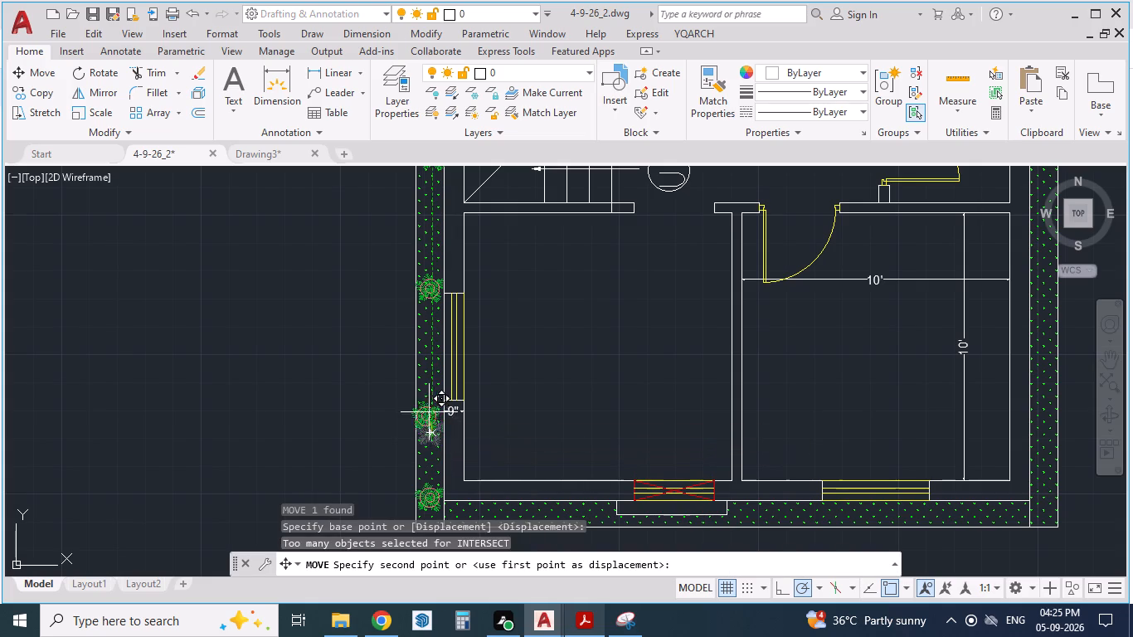
pyautogui.moveTo(429, 405); pyautogui.dragTo(430, 401)
pyautogui.click(430, 401)
# Copy all seven trees of the left planting strip together and paste them into the right planting strip, centred across it at matching heights.
pyautogui.scroll(-3, 504, 438)
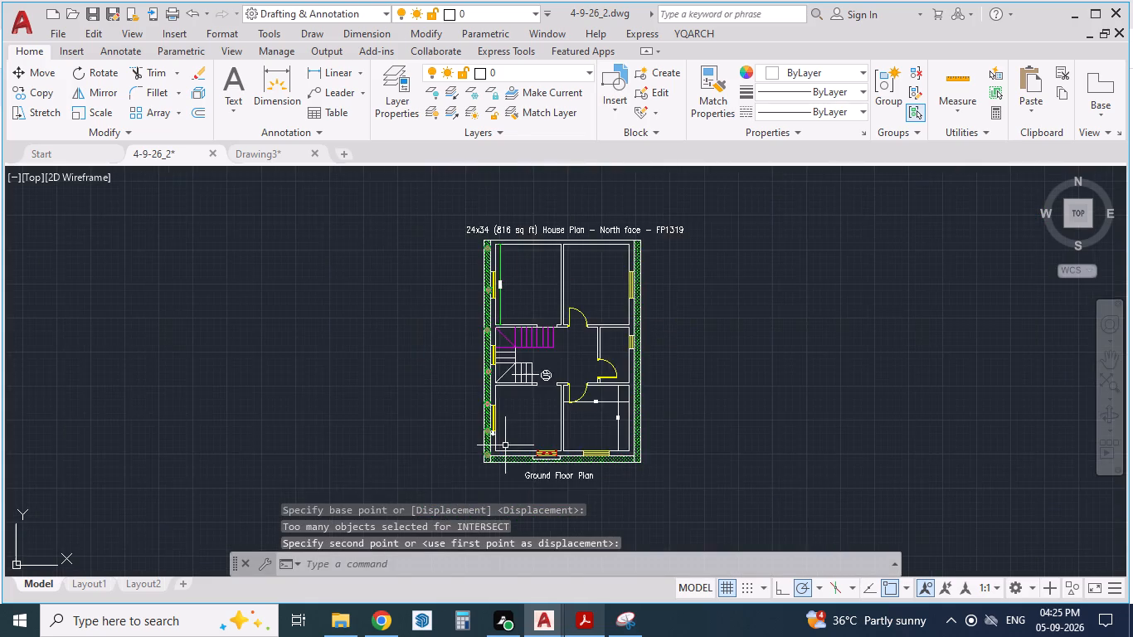
pyautogui.scroll(-1, 505, 445)
pyautogui.scroll(2, 484, 392)
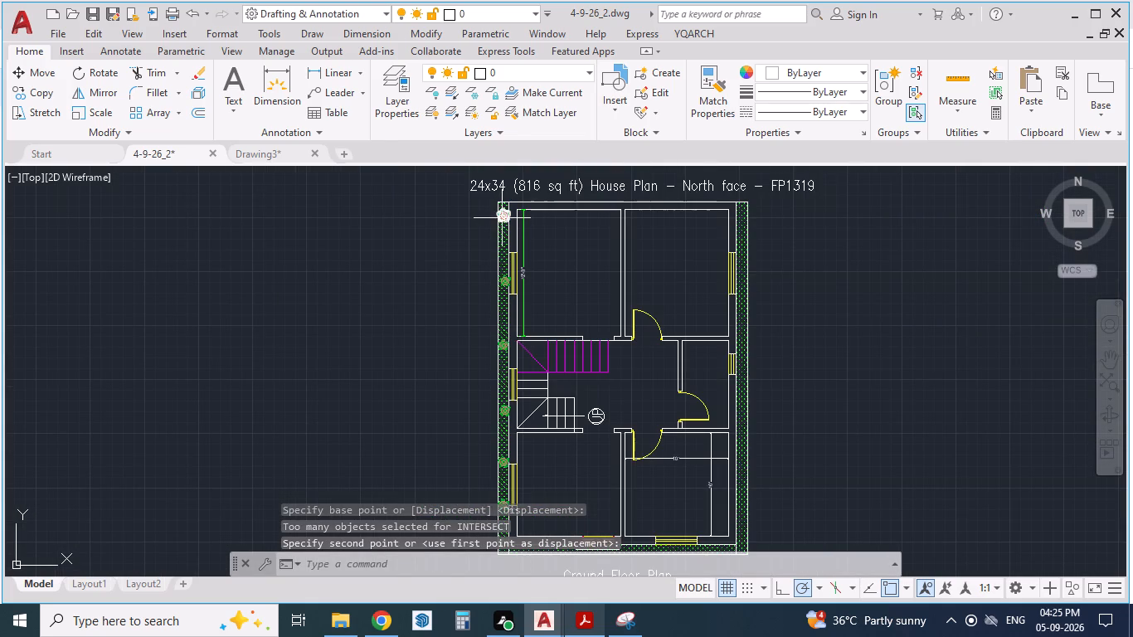
pyautogui.click(502, 212)
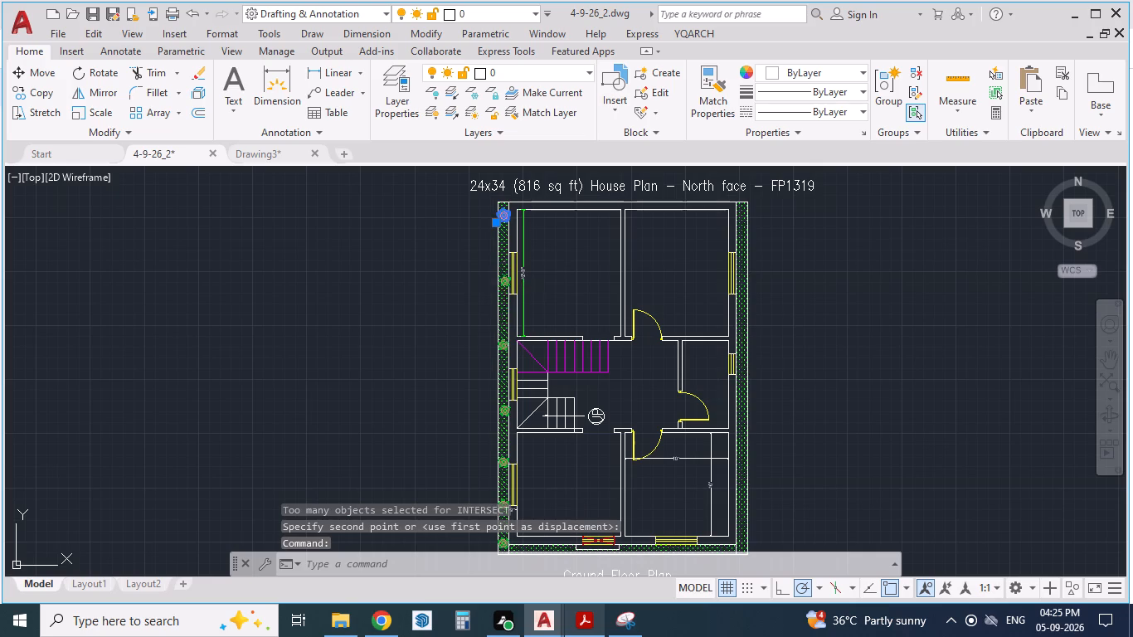
pyautogui.click(504, 286)
pyautogui.click(500, 348)
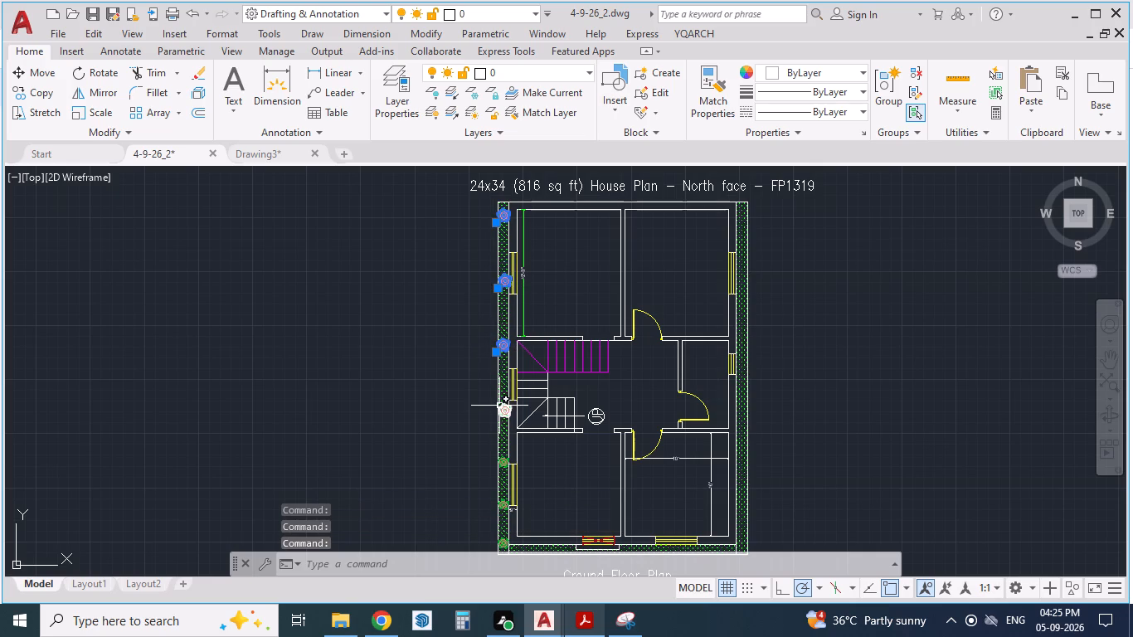
pyautogui.click(500, 407)
pyautogui.scroll(-2, 477, 386)
pyautogui.scroll(3, 486, 400)
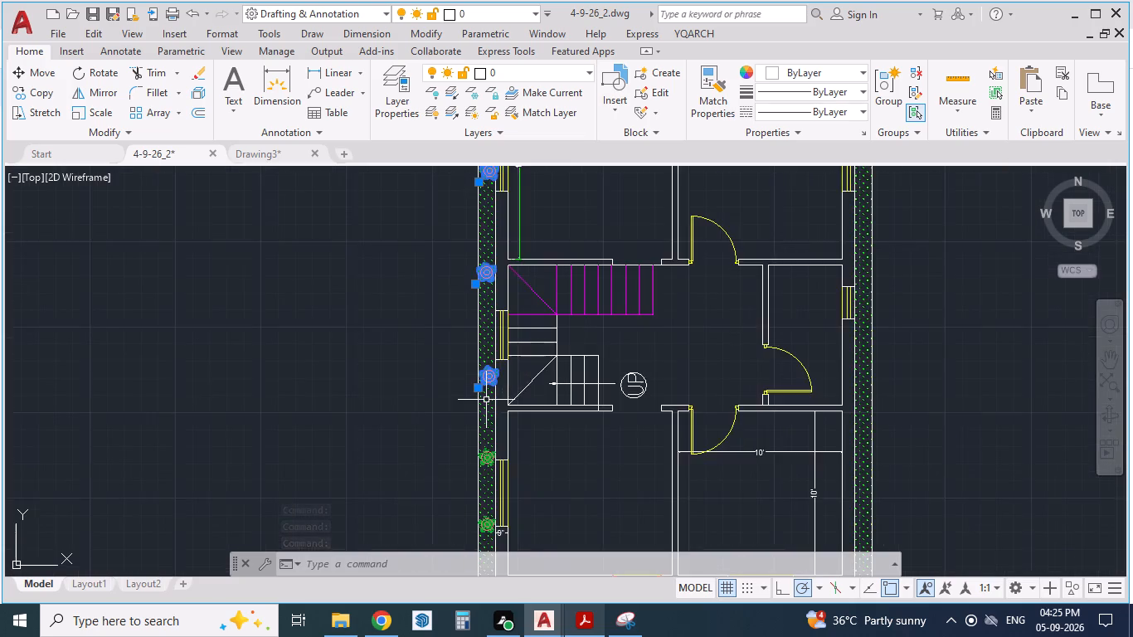
pyautogui.scroll(2, 486, 400)
pyautogui.scroll(-2, 489, 342)
pyautogui.scroll(2, 489, 473)
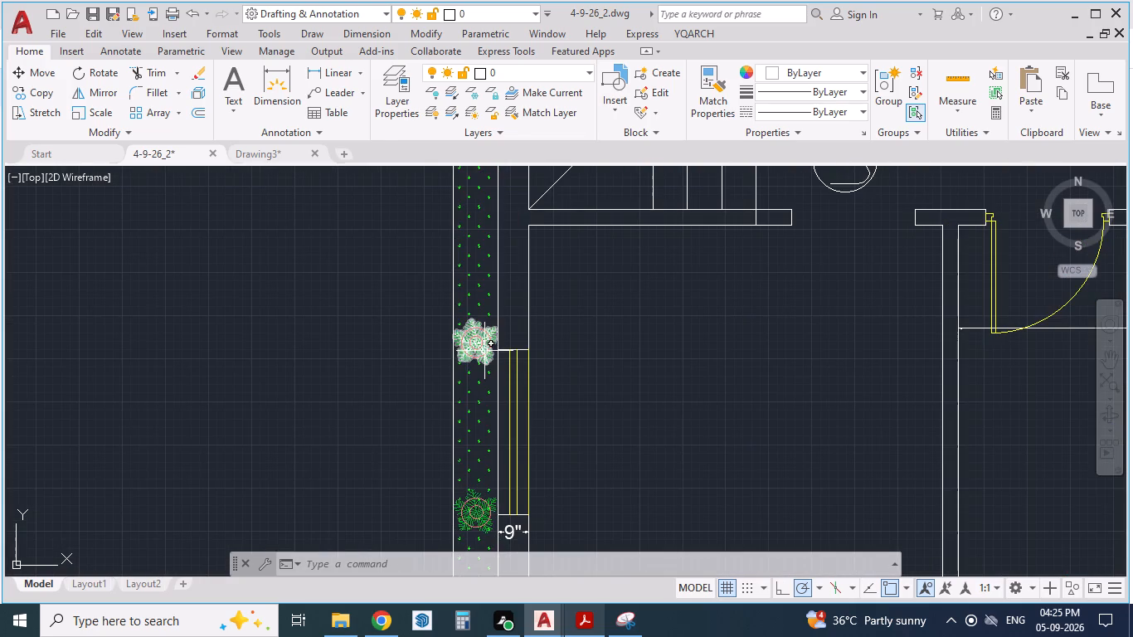
pyautogui.click(484, 350)
pyautogui.scroll(-2, 483, 296)
pyautogui.scroll(2, 490, 387)
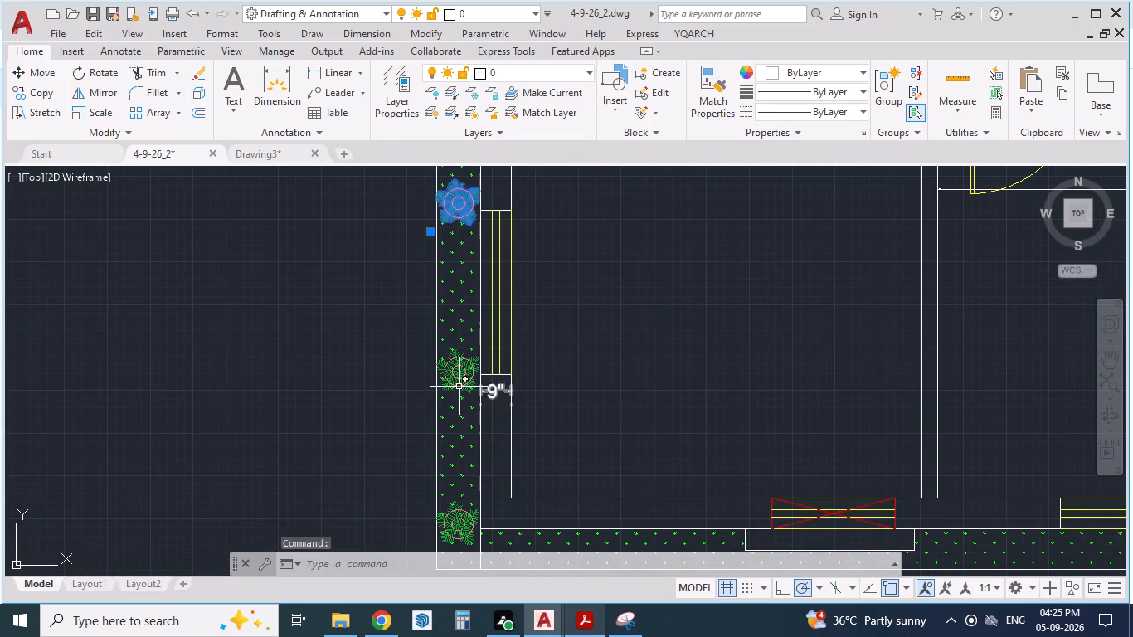
pyautogui.click(459, 385)
pyautogui.scroll(-1, 461, 393)
pyautogui.scroll(2, 464, 524)
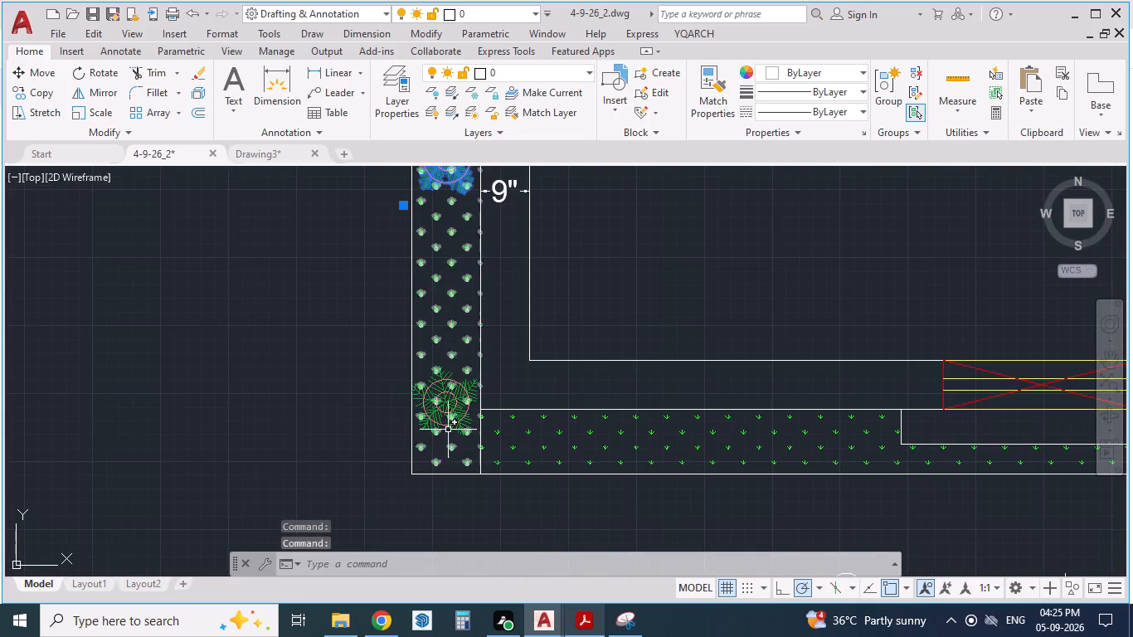
pyautogui.click(448, 419)
pyautogui.hotkey('ctrl', 'c')
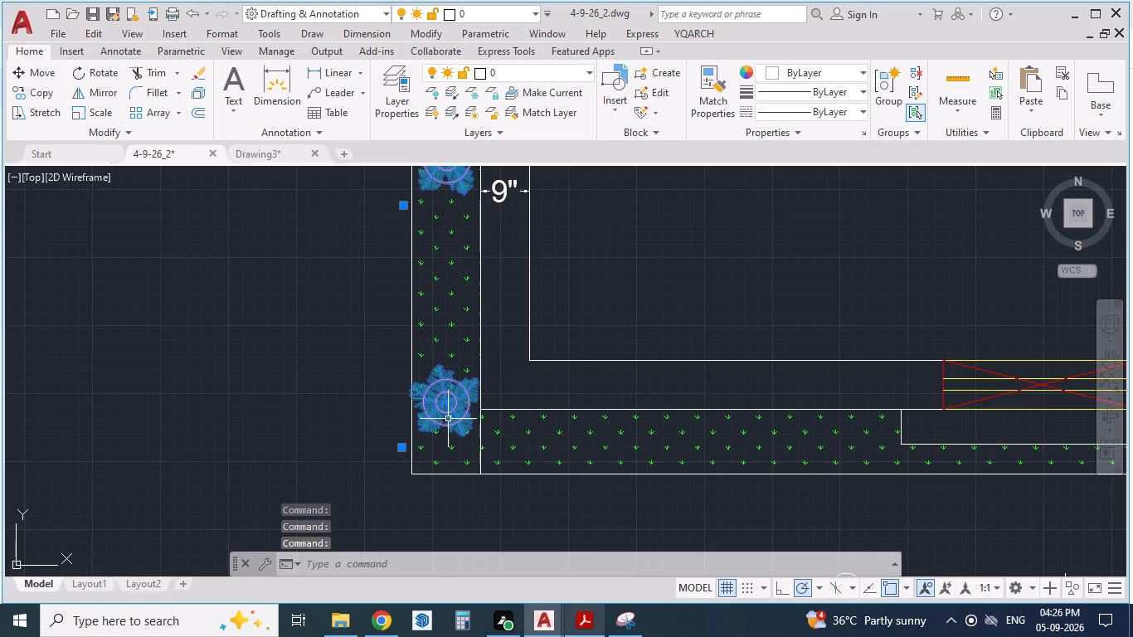
pyautogui.hotkey('ctrl', 'v')
pyautogui.scroll(-3, 348, 400)
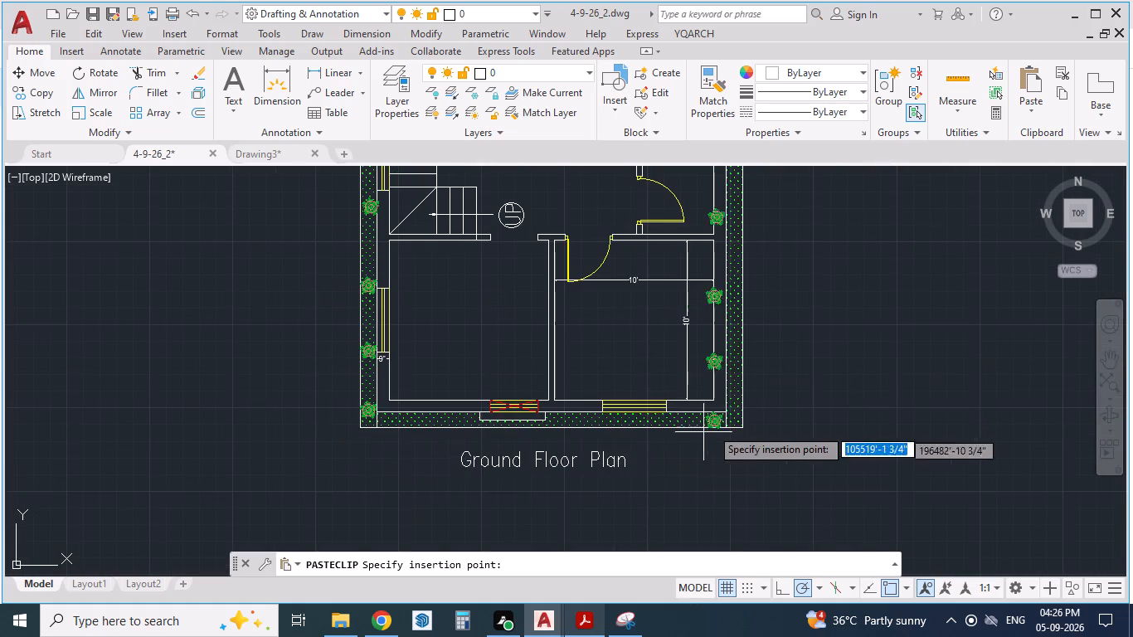
pyautogui.scroll(2, 745, 425)
pyautogui.scroll(-1, 695, 430)
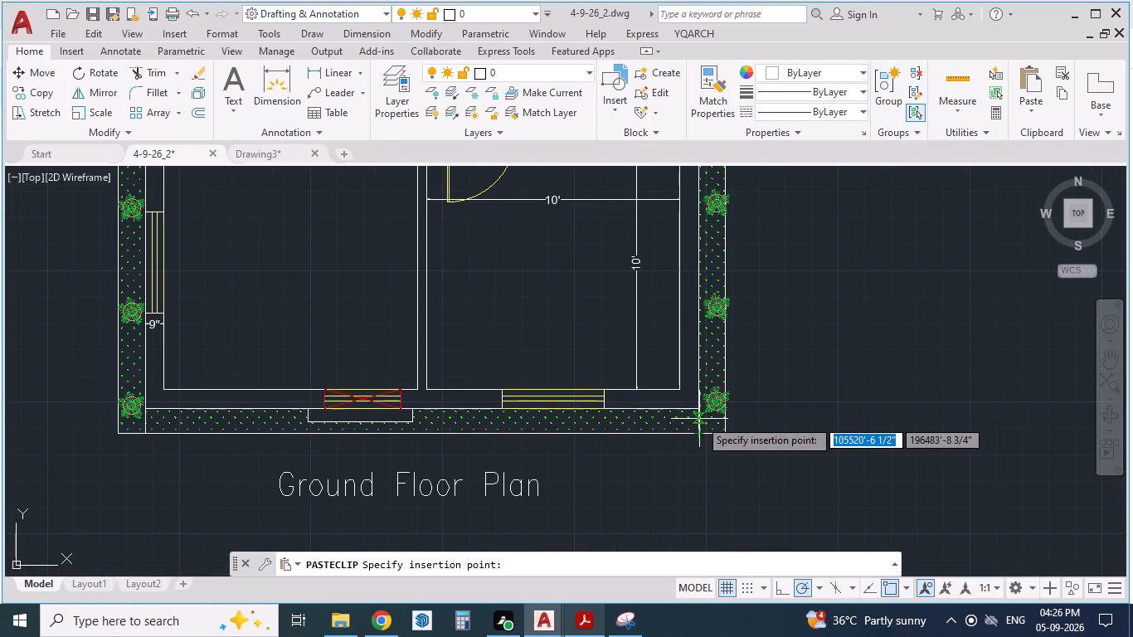
pyautogui.scroll(1, 697, 428)
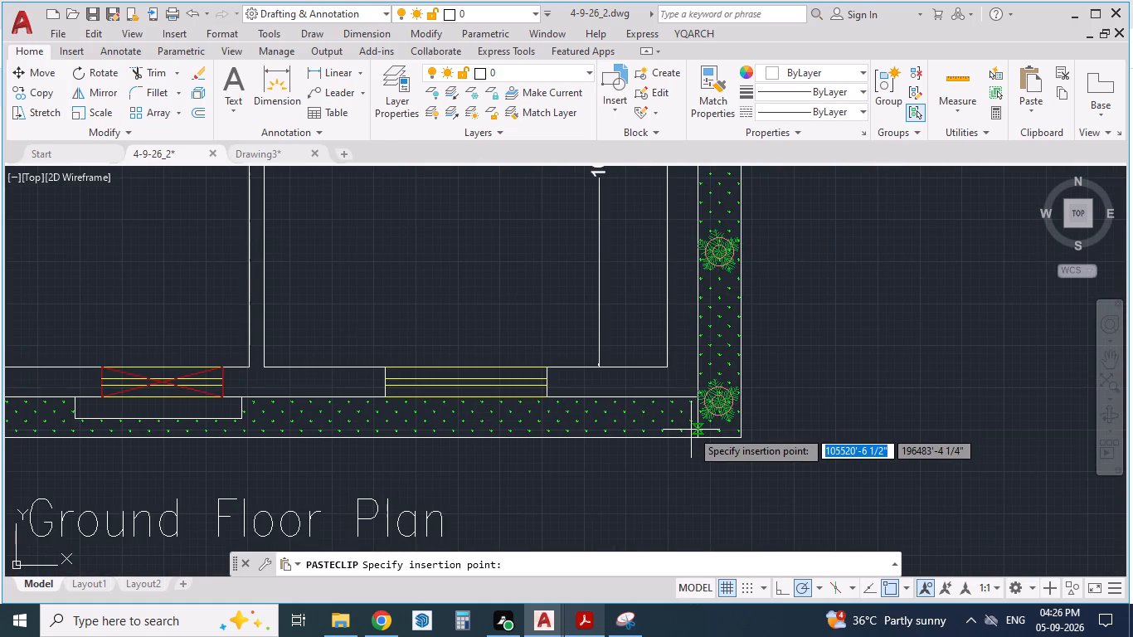
pyautogui.scroll(2, 692, 428)
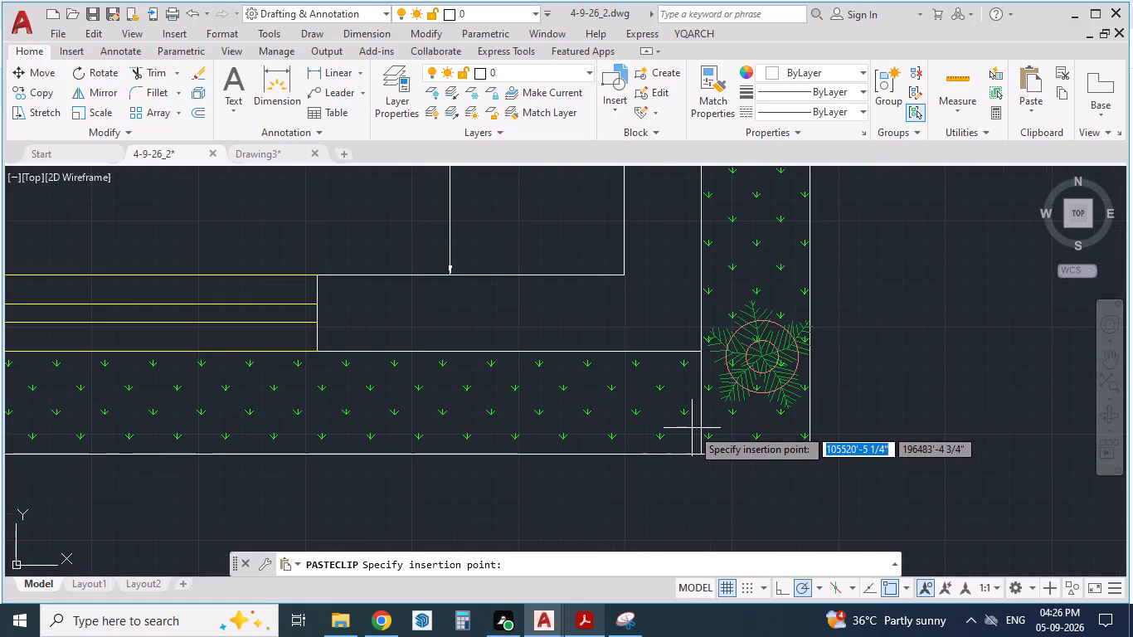
pyautogui.click(688, 426)
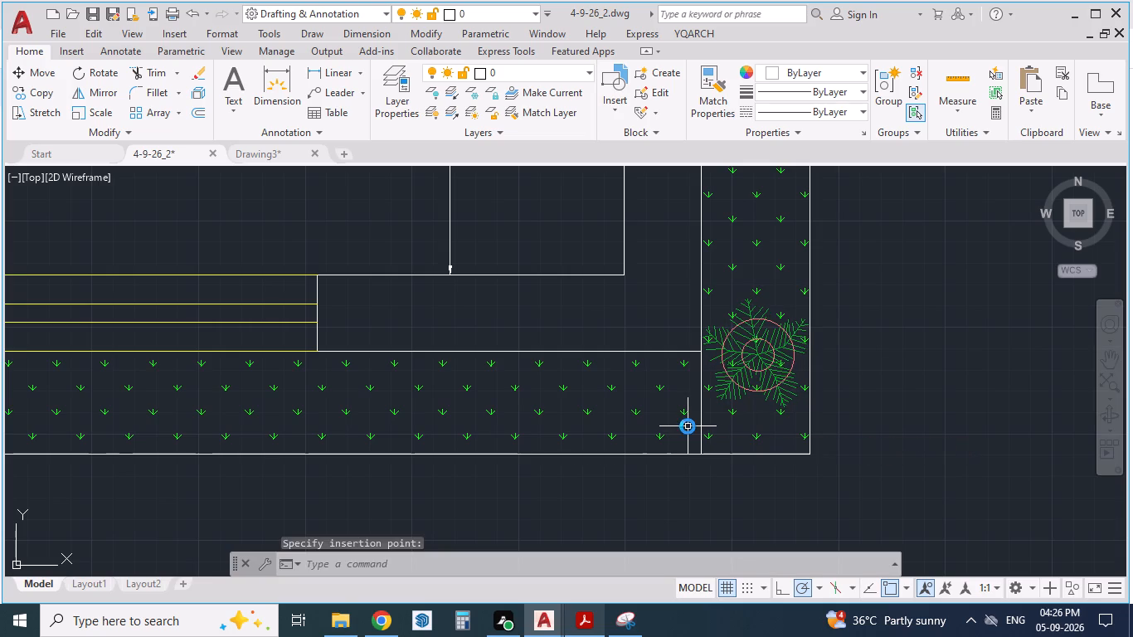
# Check the trees in both side strips against the reference floor plan PDF, then return to the drawing.
pyautogui.scroll(-7, 696, 458)
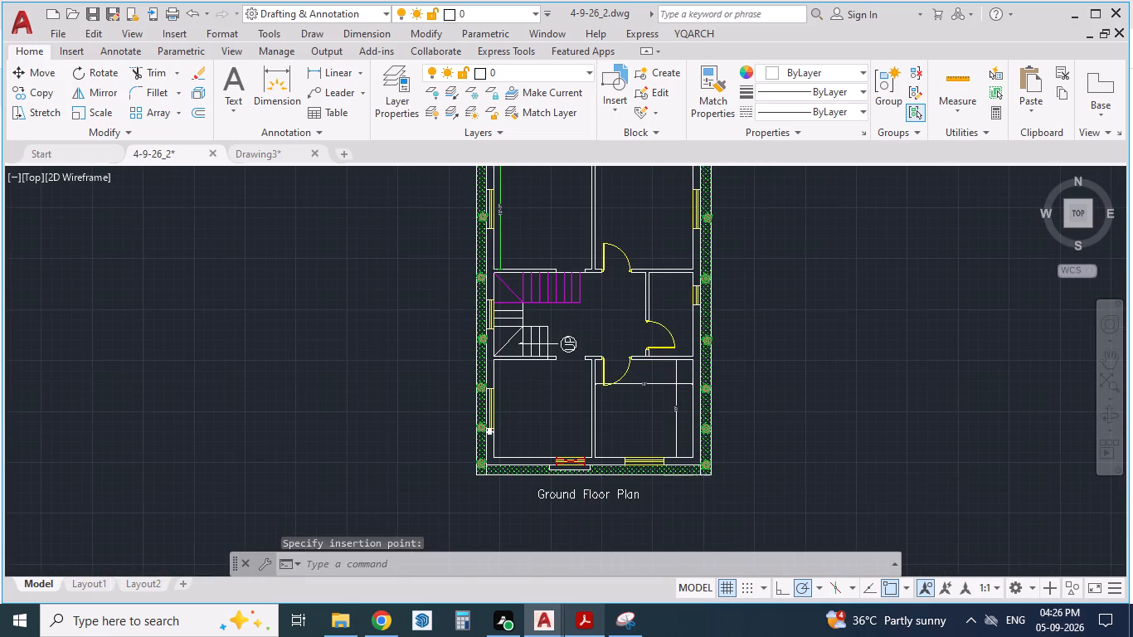
pyautogui.scroll(1, 730, 356)
pyautogui.scroll(2, 723, 250)
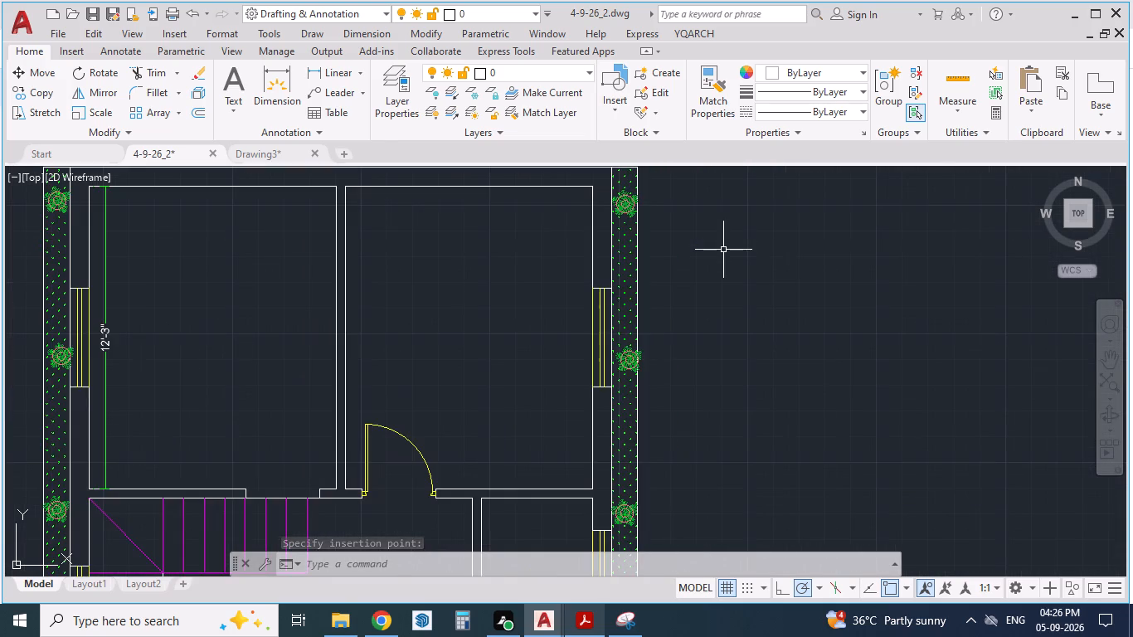
pyautogui.scroll(-2, 732, 246)
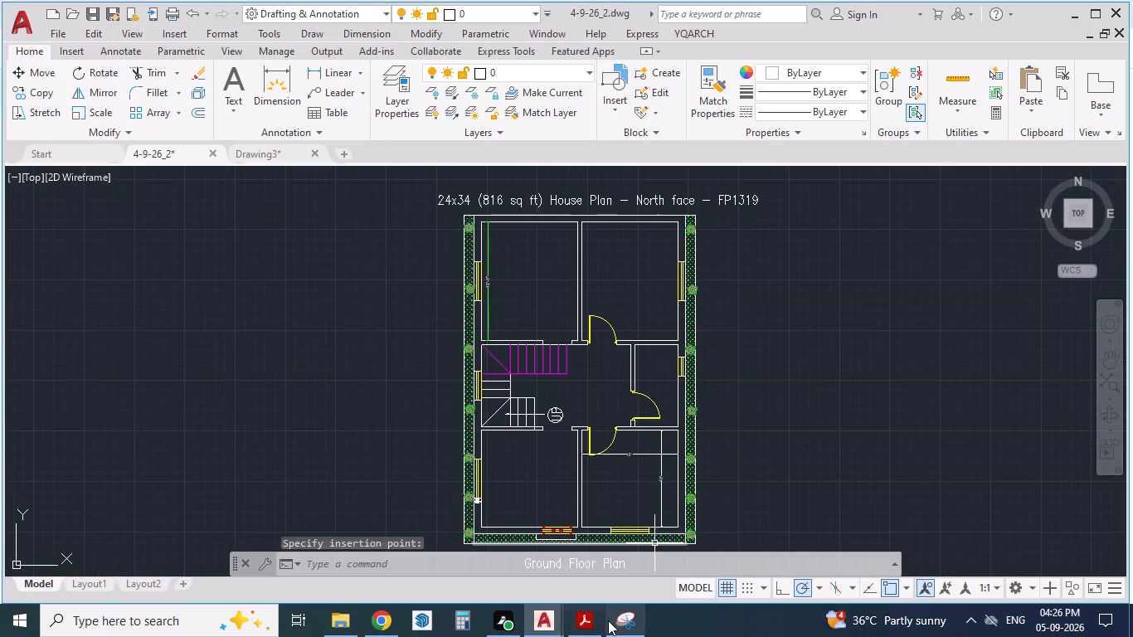
pyautogui.click(588, 621)
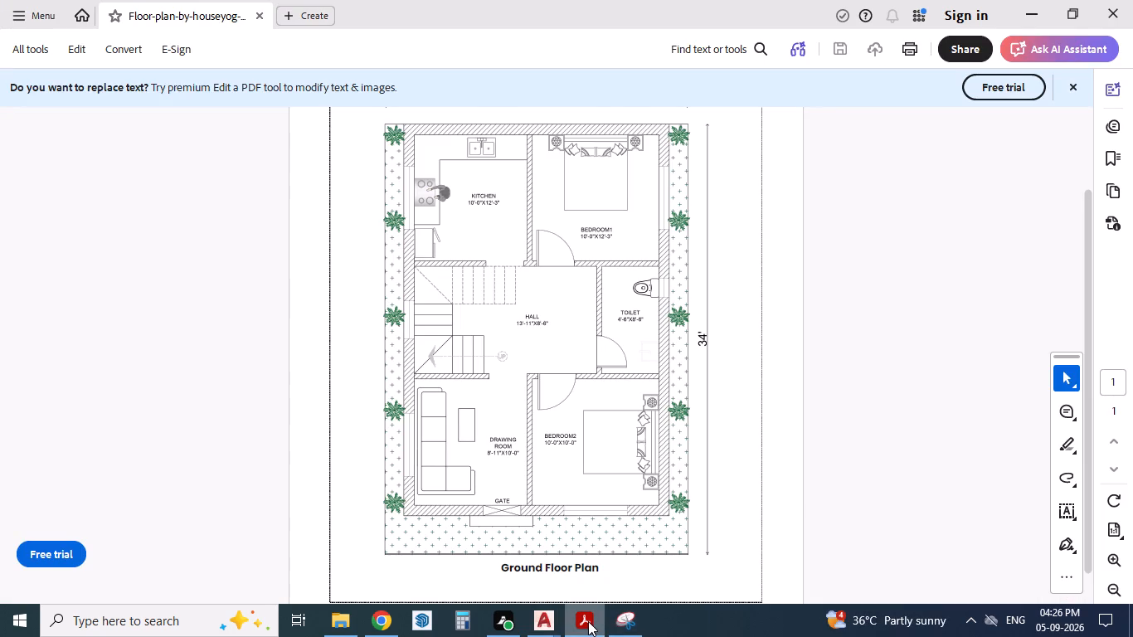
pyautogui.click(588, 621)
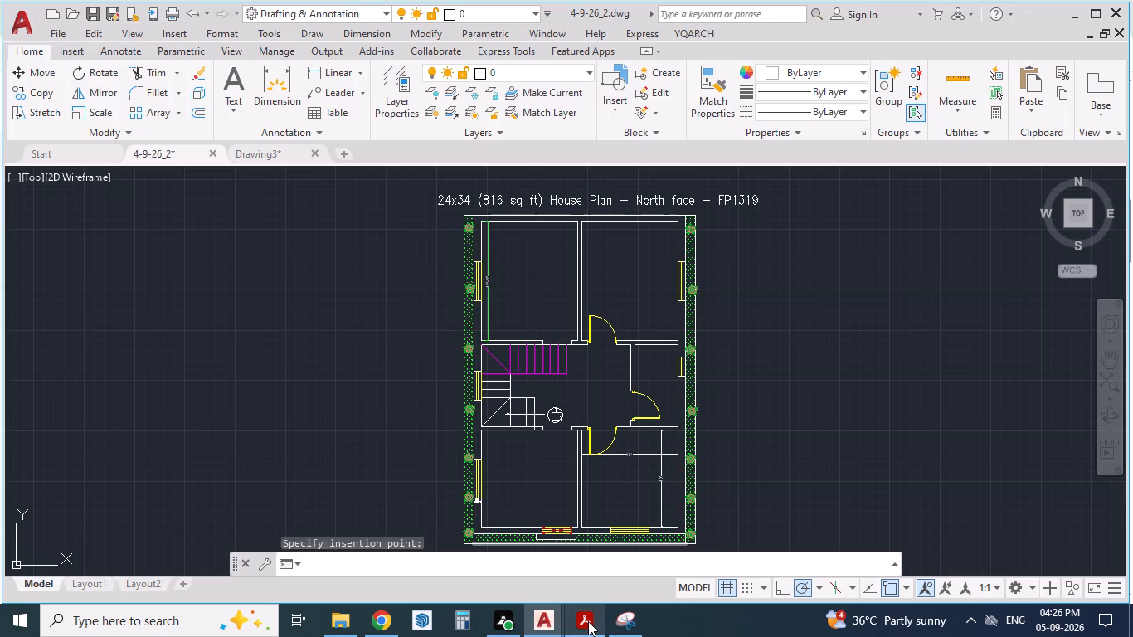
pyautogui.scroll(-1, 522, 351)
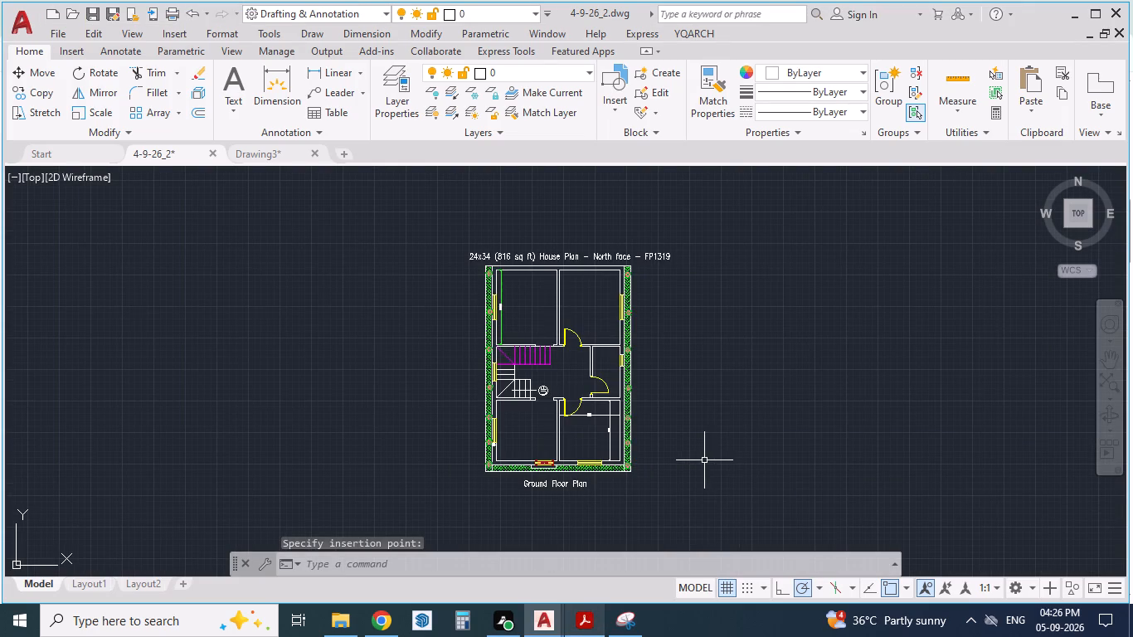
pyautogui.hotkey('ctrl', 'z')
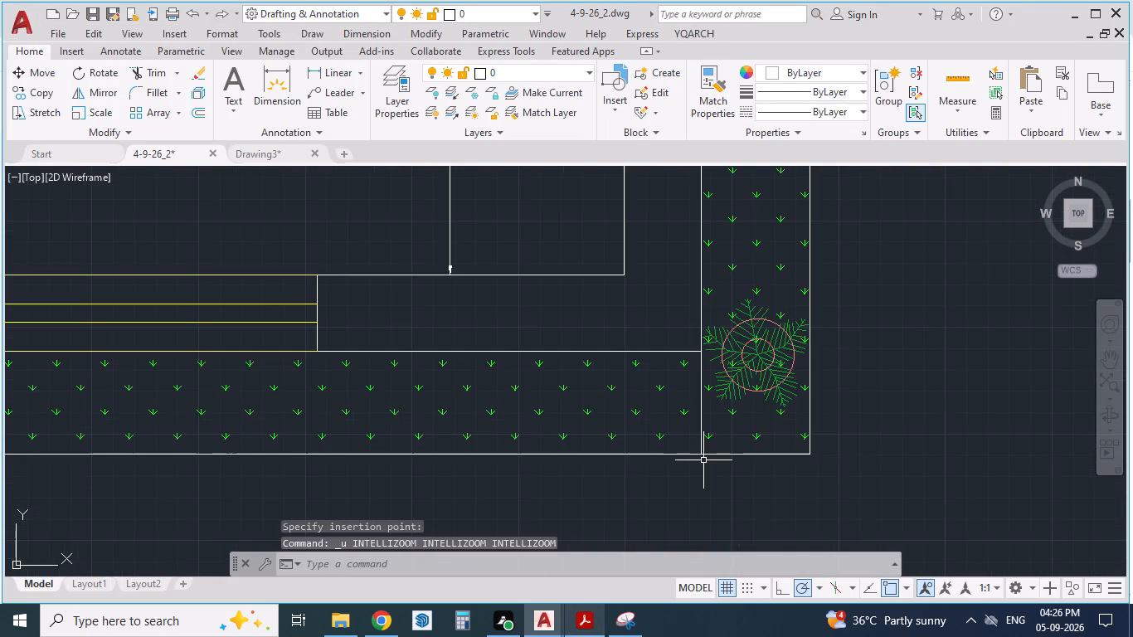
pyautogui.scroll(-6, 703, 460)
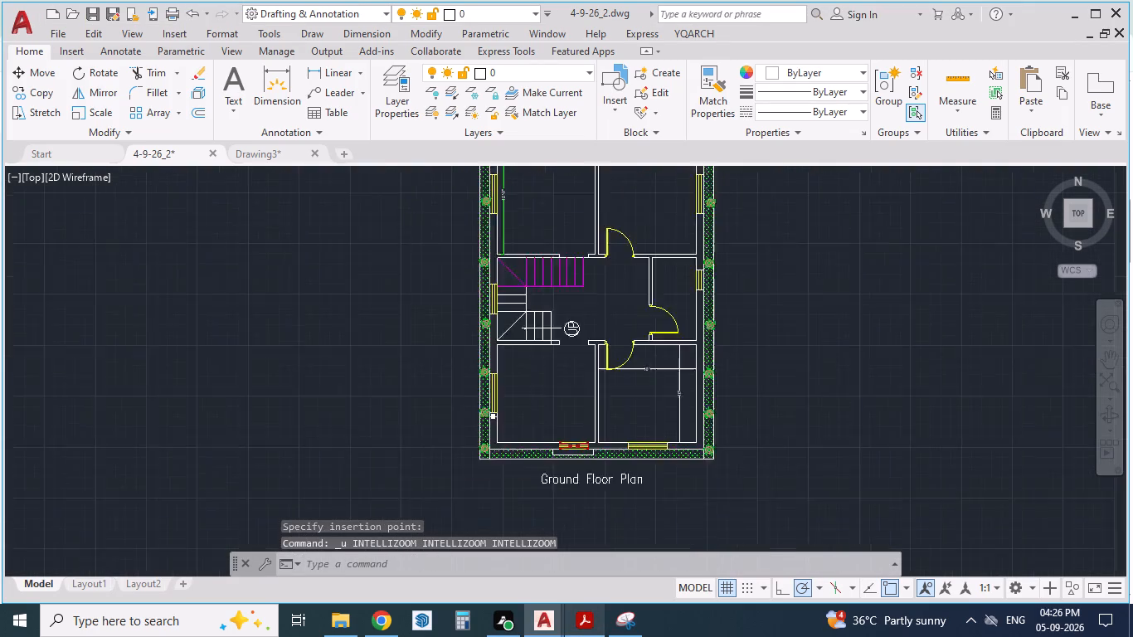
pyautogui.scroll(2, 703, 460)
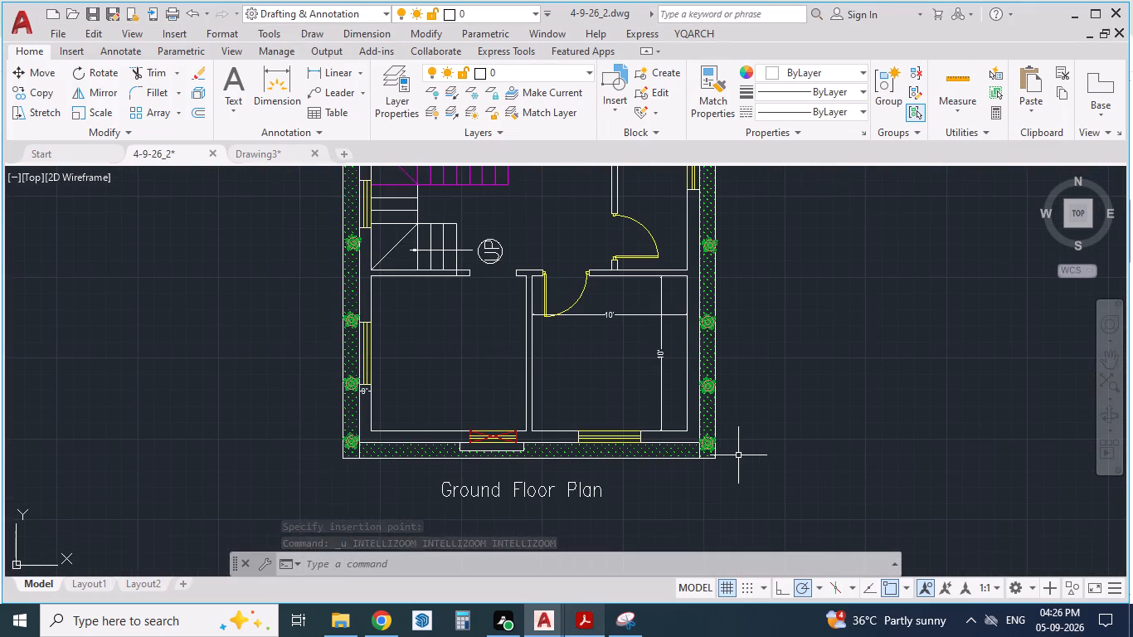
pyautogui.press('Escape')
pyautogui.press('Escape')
# Delete the 9" wall dimension below the lower-left window.
pyautogui.scroll(-1, 738, 455)
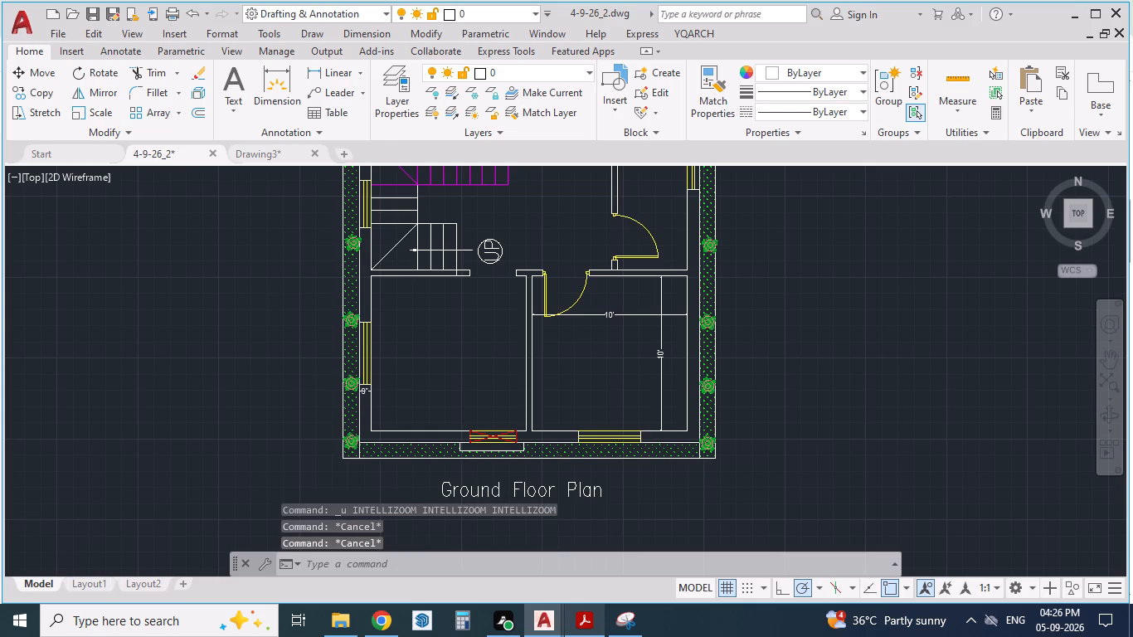
pyautogui.scroll(1, 618, 435)
pyautogui.scroll(2, 439, 376)
pyautogui.scroll(-2, 569, 395)
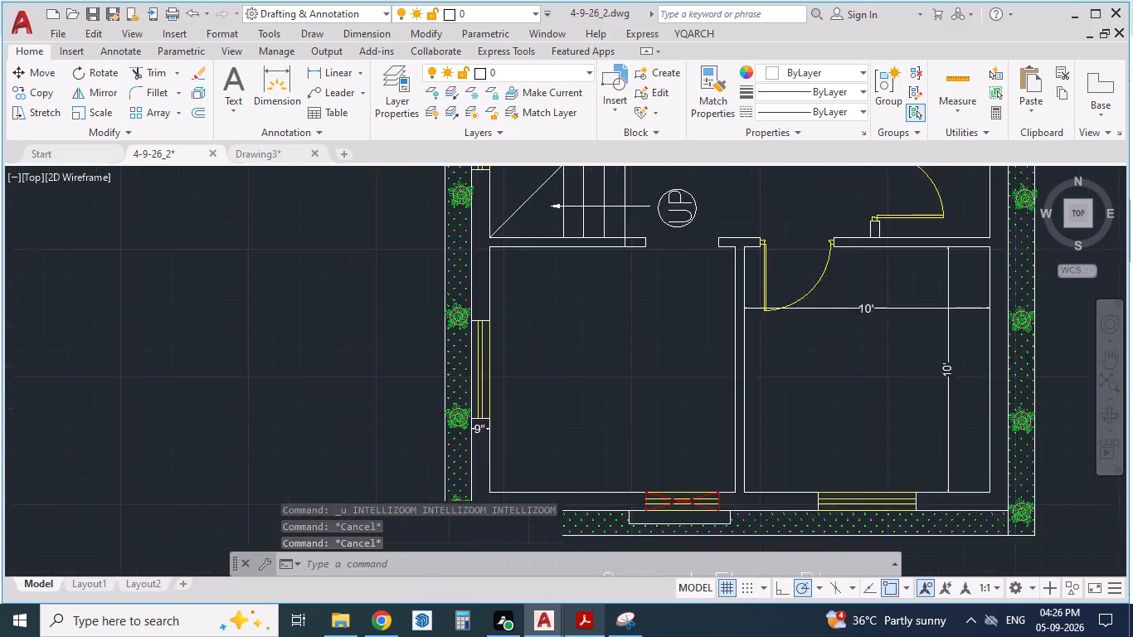
pyautogui.scroll(2, 512, 429)
pyautogui.click(503, 396)
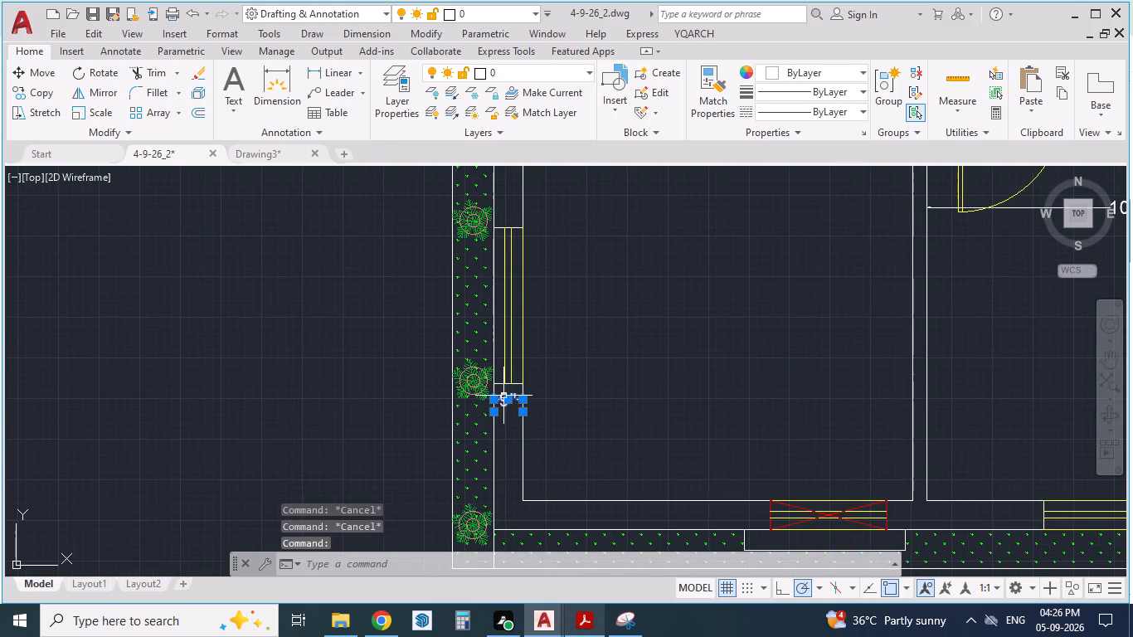
pyautogui.press('Delete')
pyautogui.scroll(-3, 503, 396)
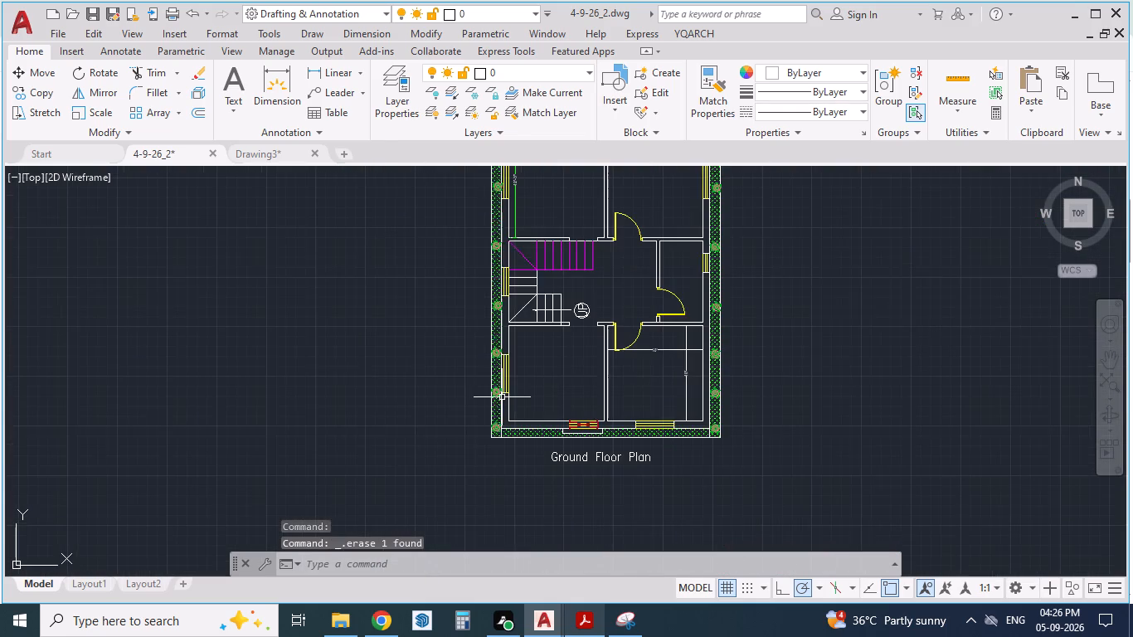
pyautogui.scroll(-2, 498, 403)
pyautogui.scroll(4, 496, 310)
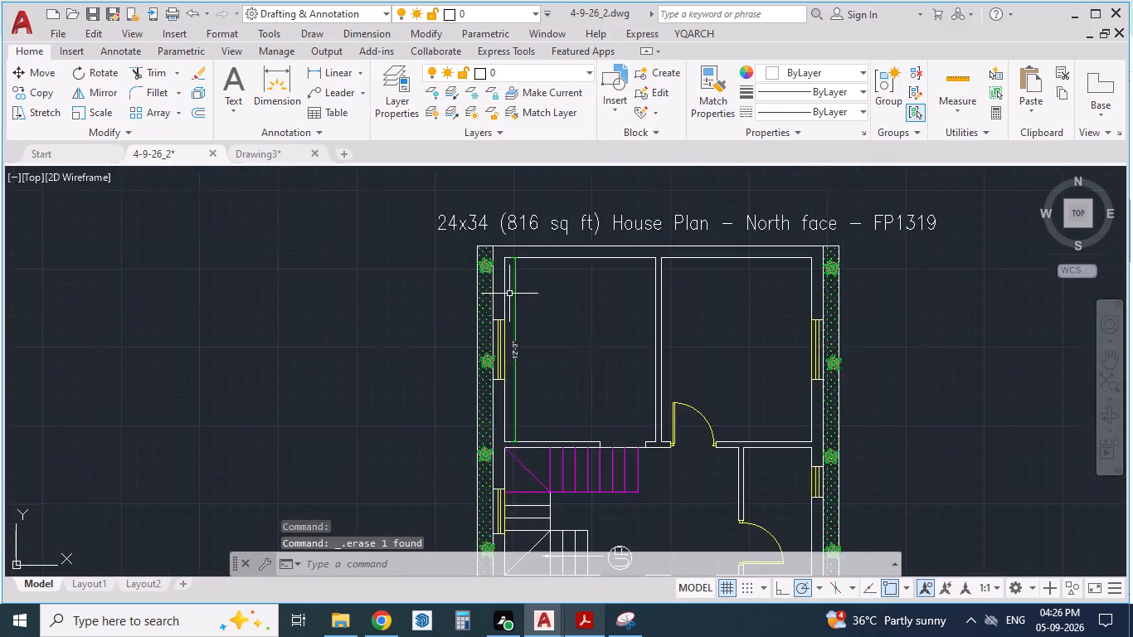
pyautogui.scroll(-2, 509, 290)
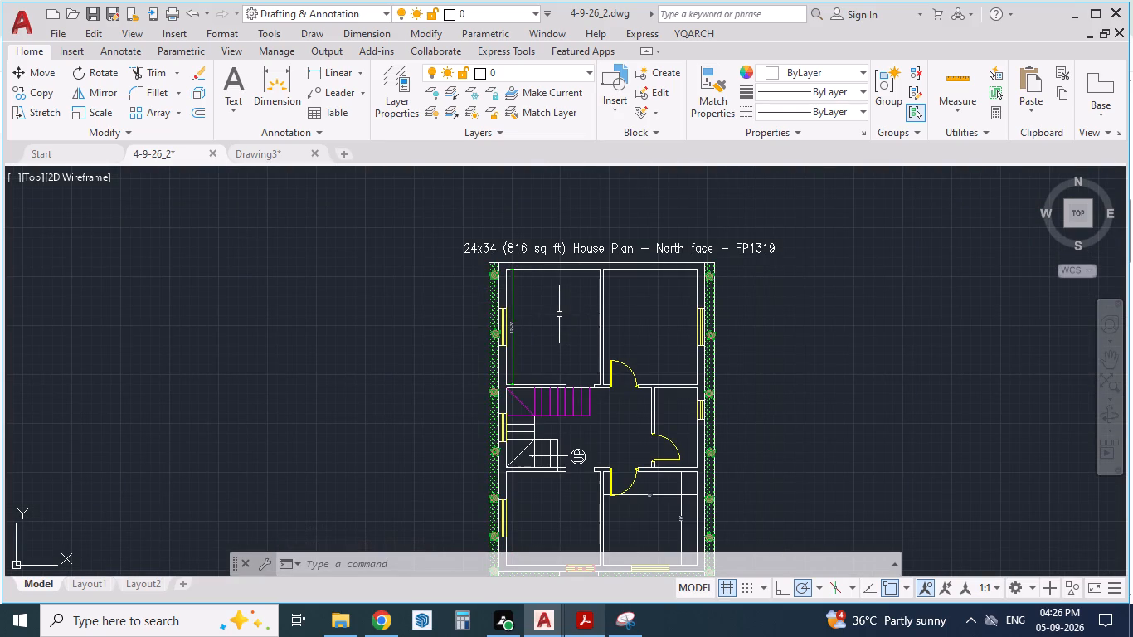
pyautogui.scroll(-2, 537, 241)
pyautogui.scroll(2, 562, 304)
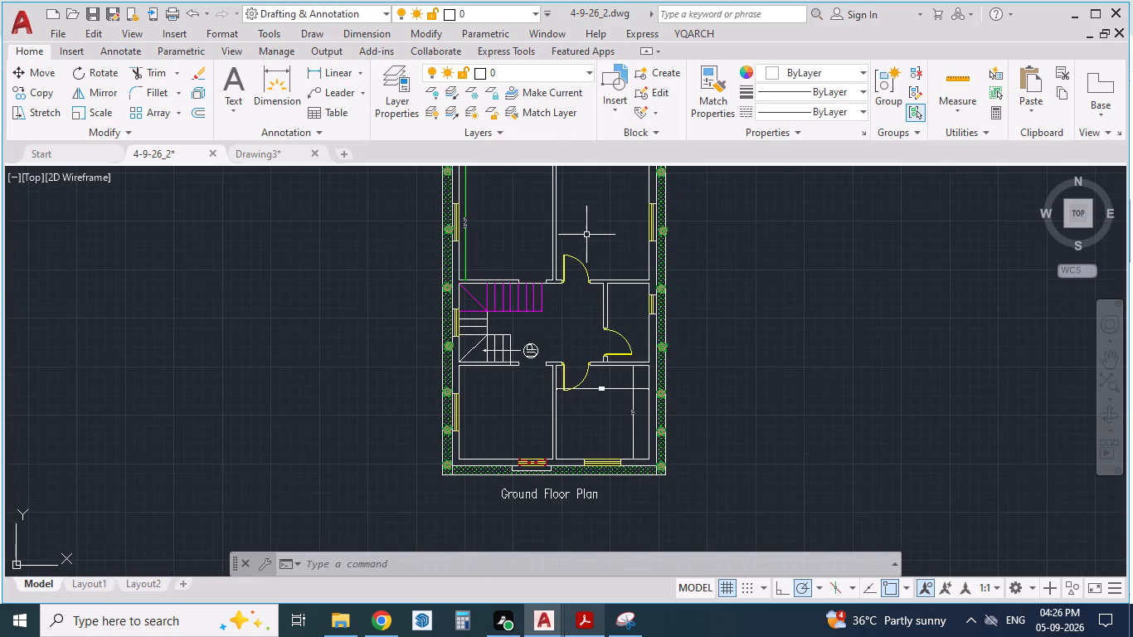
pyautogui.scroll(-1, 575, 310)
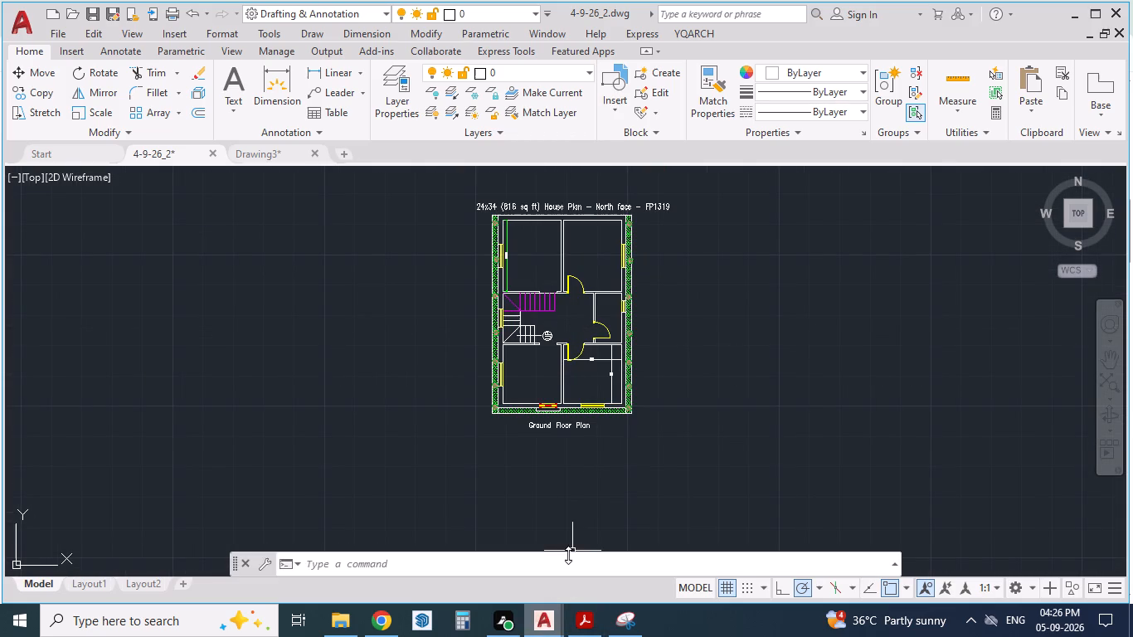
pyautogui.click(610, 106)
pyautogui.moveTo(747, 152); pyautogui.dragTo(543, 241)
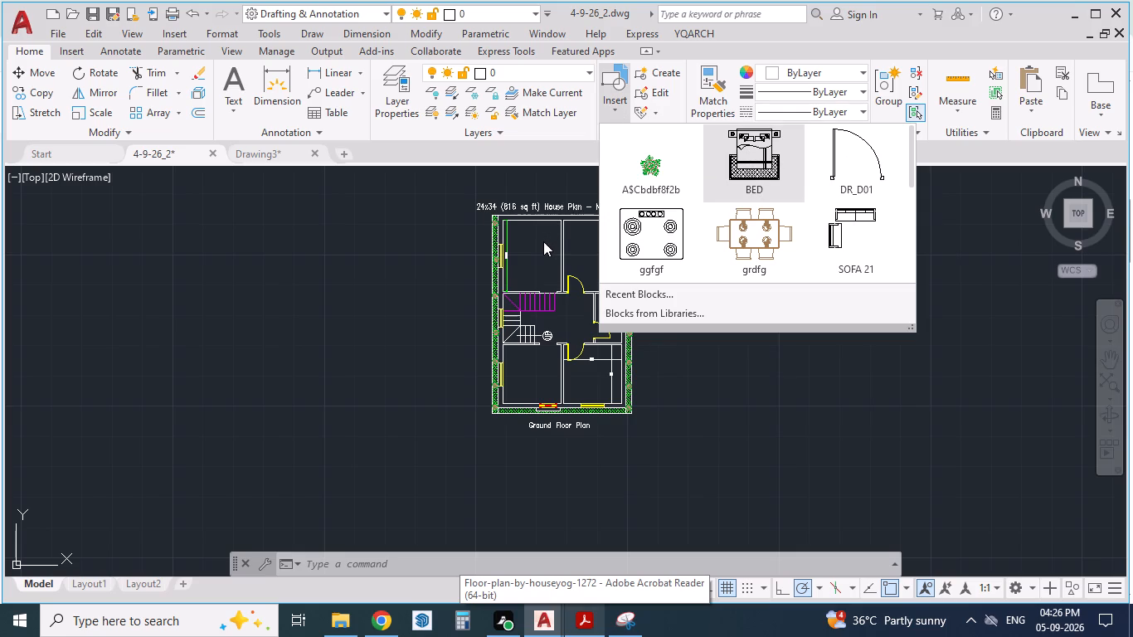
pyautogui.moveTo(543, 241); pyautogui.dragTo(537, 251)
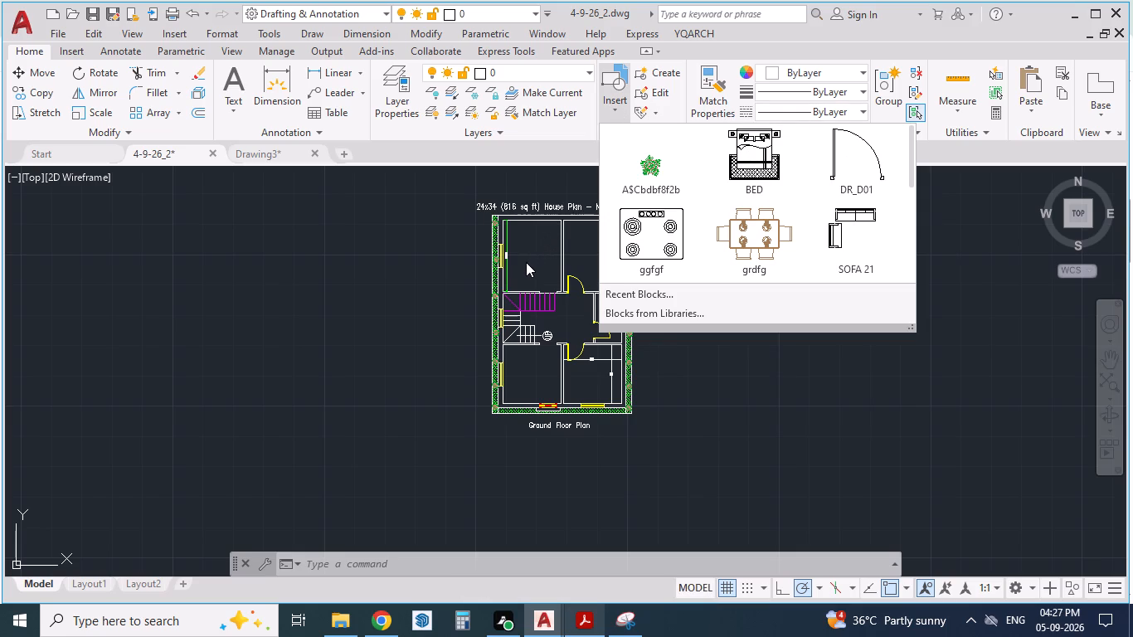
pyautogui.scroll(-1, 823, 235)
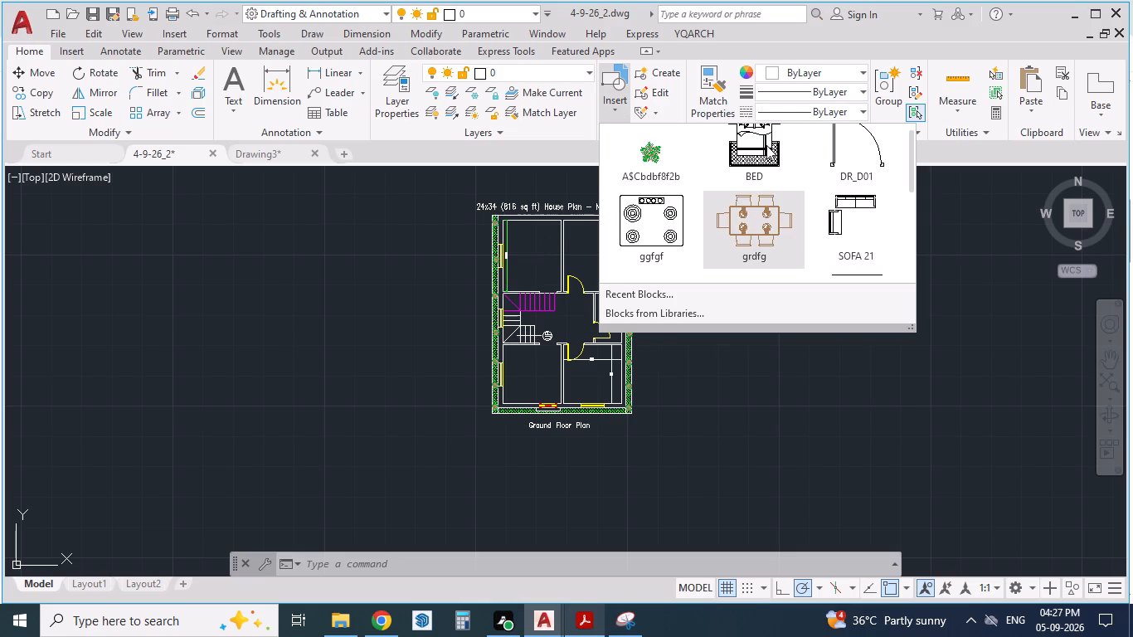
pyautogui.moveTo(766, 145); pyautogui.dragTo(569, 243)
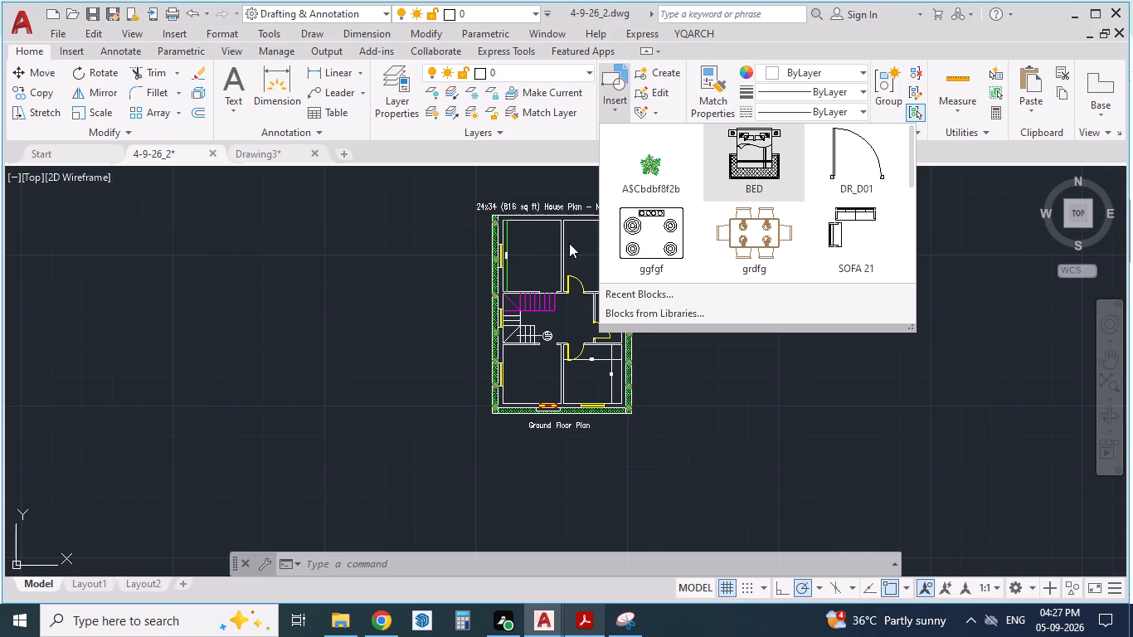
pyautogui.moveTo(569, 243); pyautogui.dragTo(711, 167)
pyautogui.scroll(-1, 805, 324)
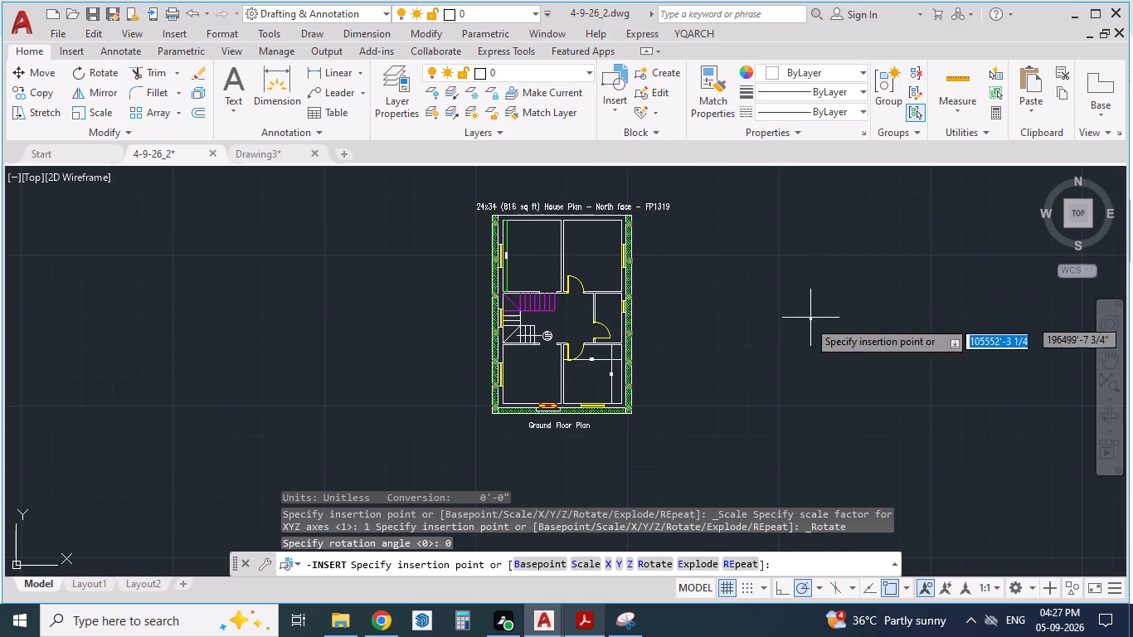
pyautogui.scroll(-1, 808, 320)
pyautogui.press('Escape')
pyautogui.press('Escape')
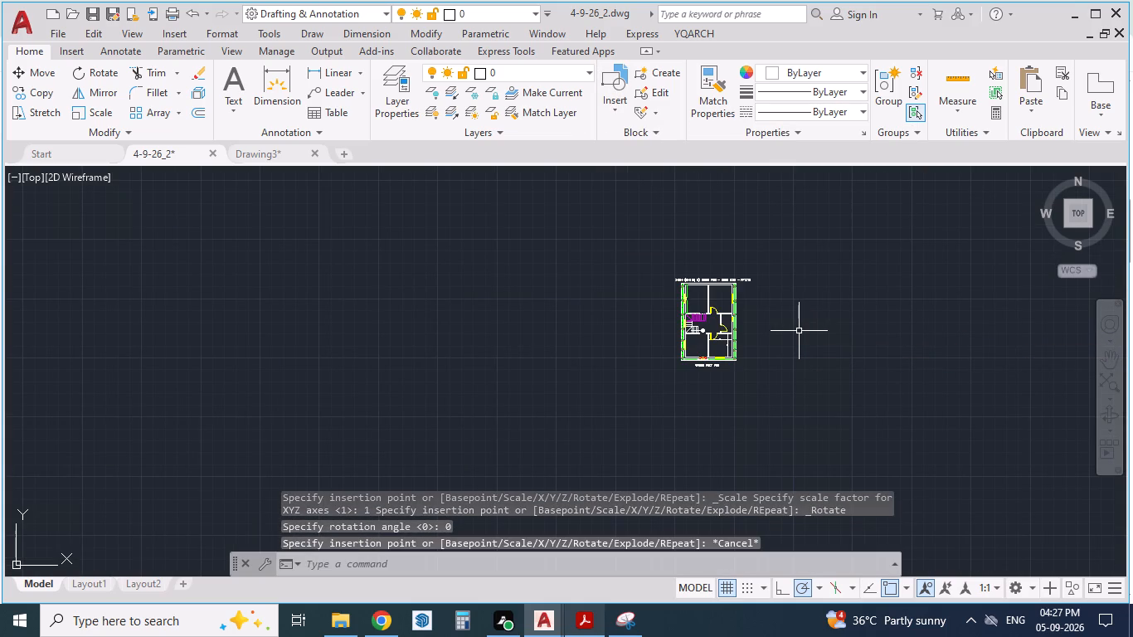
# Insert the BED block at scale 1 and rotation 0 inside the upper-left room of the plan.
pyautogui.press('z')
pyautogui.press('Return')
pyautogui.press('e')
pyautogui.press('Return')
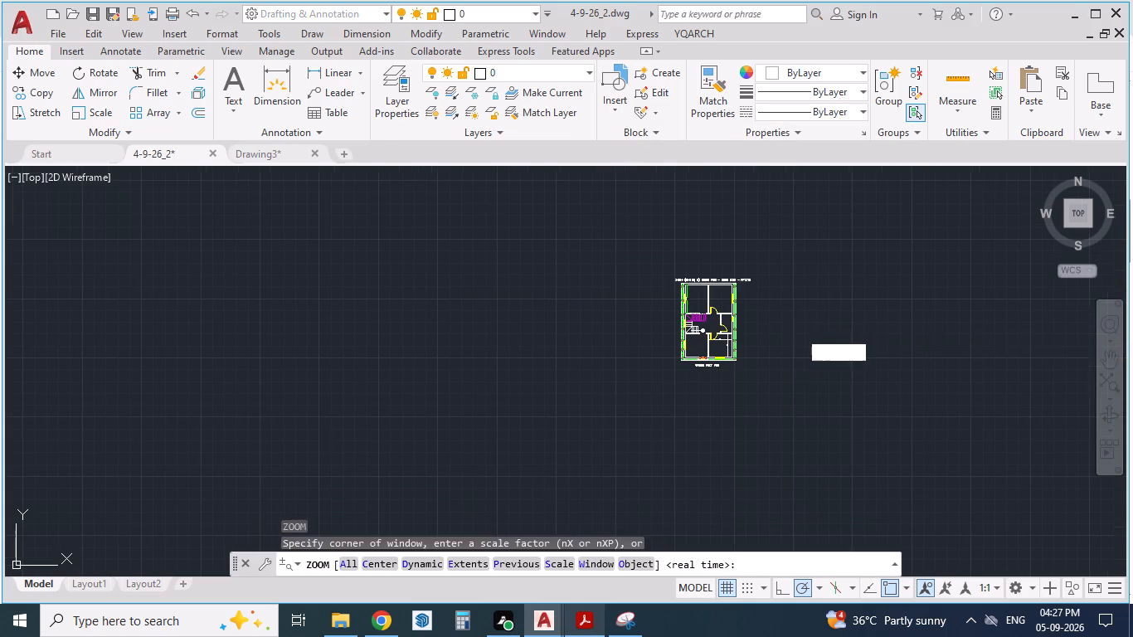
pyautogui.press('Escape')
pyautogui.press('Escape')
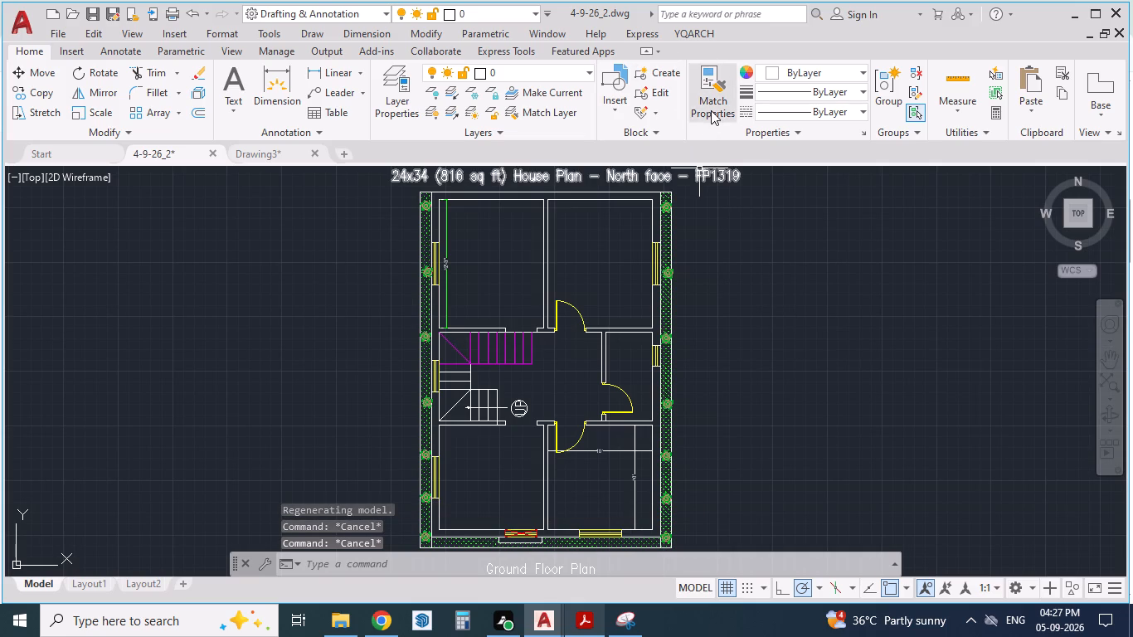
pyautogui.click(614, 102)
pyautogui.click(761, 154)
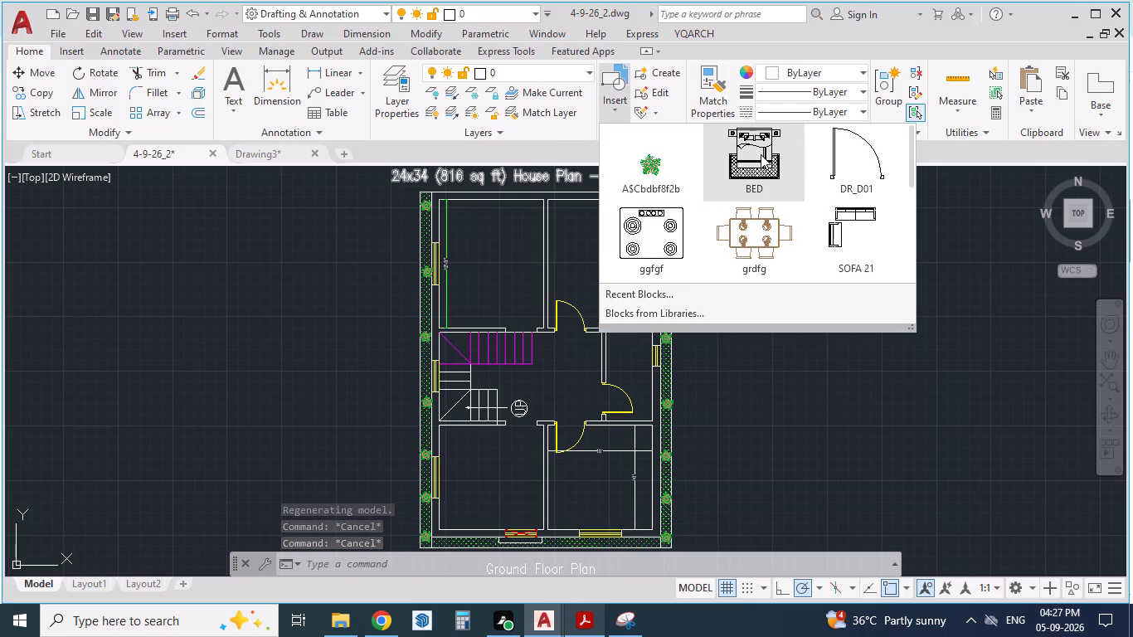
pyautogui.click(487, 261)
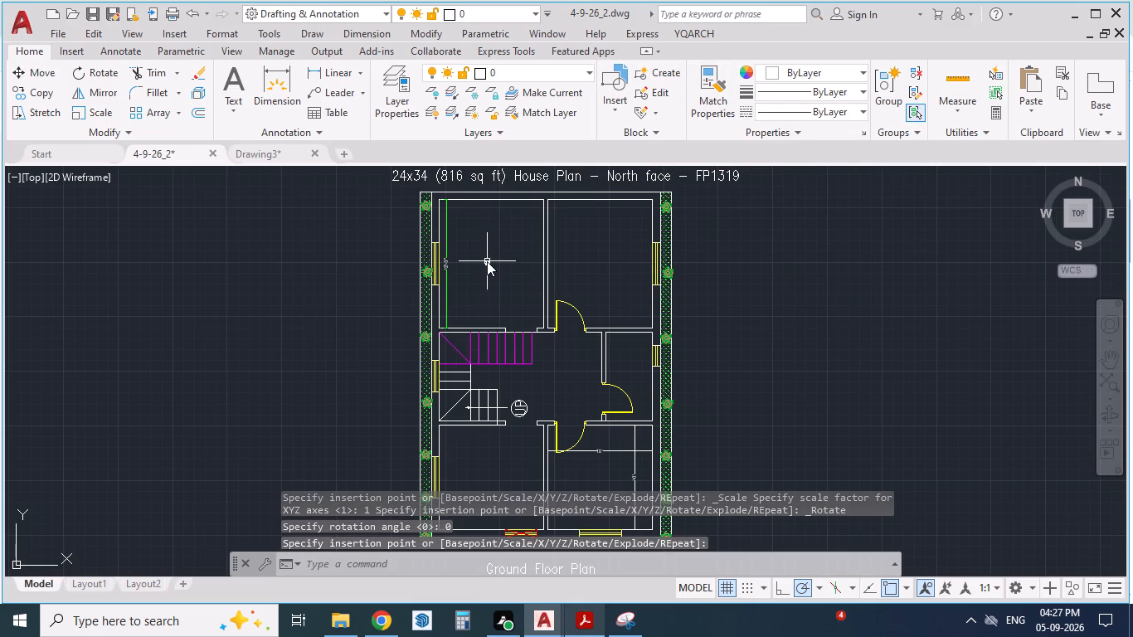
# Scale the tiny bed block up from its middle until it spans most of the upper-left room's width.
pyautogui.scroll(7, 487, 261)
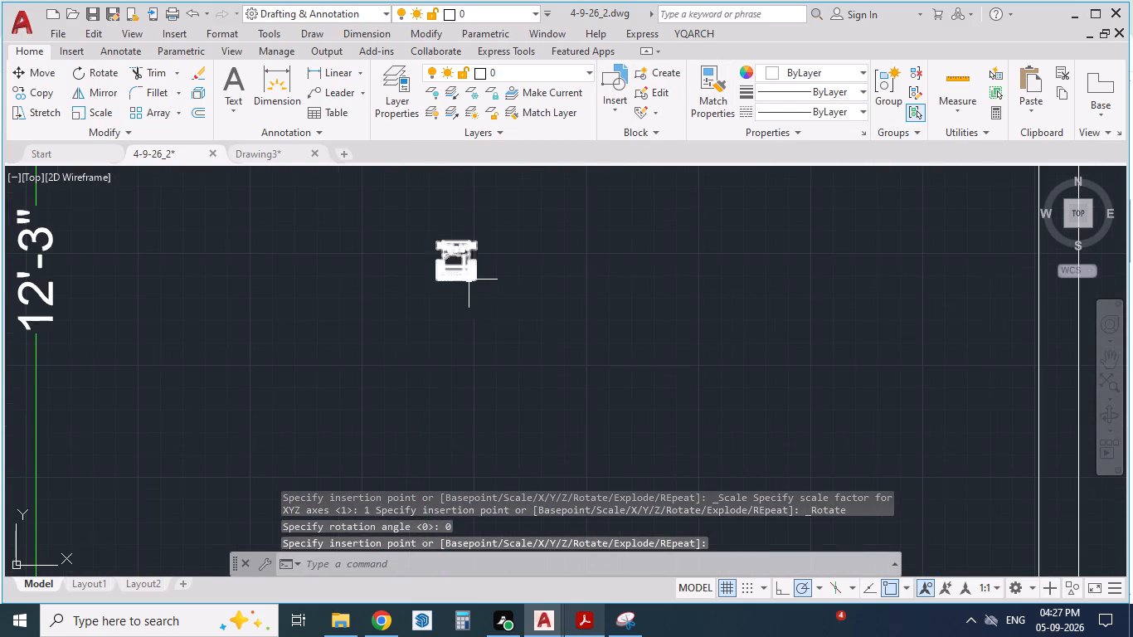
pyautogui.click(467, 275)
pyautogui.write('SCA')
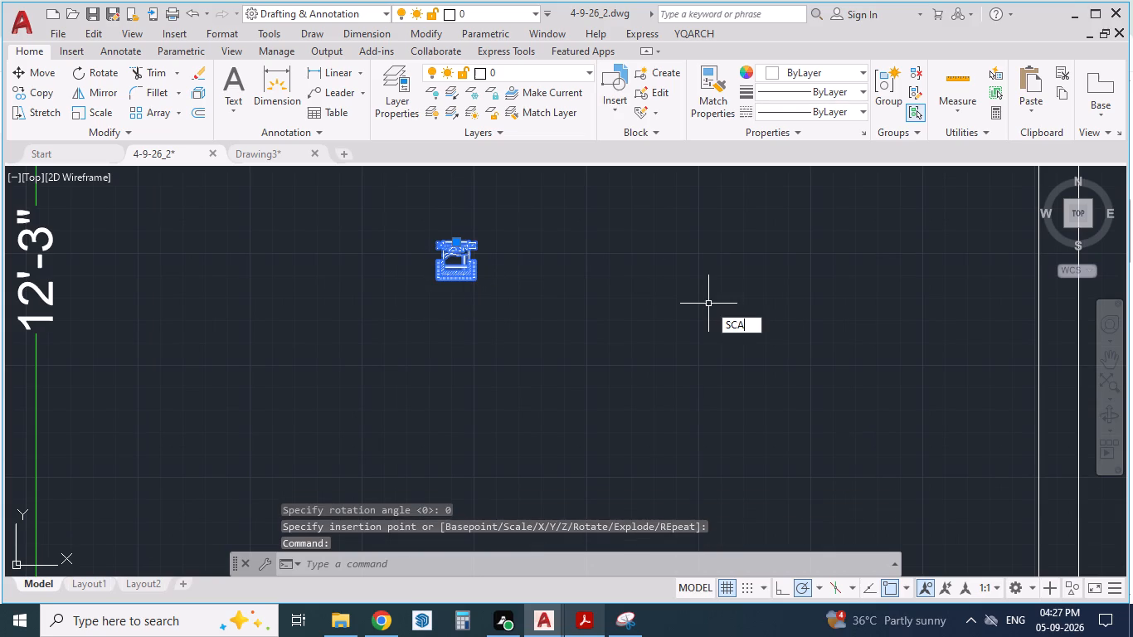
pyautogui.press('Return')
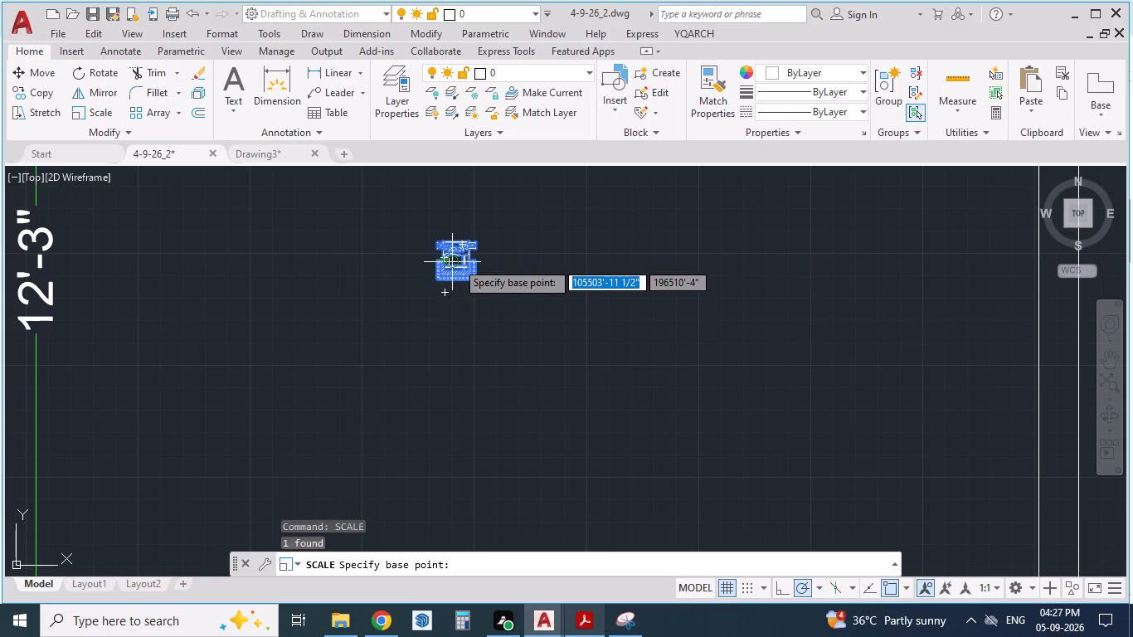
pyautogui.moveTo(456, 261); pyautogui.dragTo(636, 427)
pyautogui.scroll(-4, 626, 415)
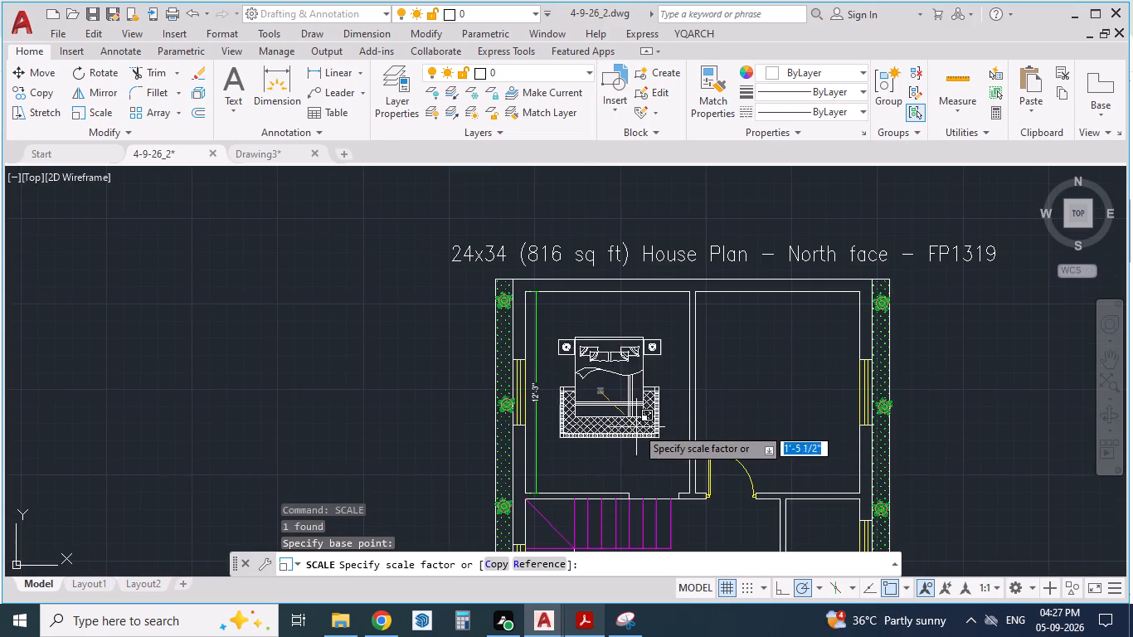
pyautogui.moveTo(636, 427); pyautogui.dragTo(641, 440)
pyautogui.click(641, 440)
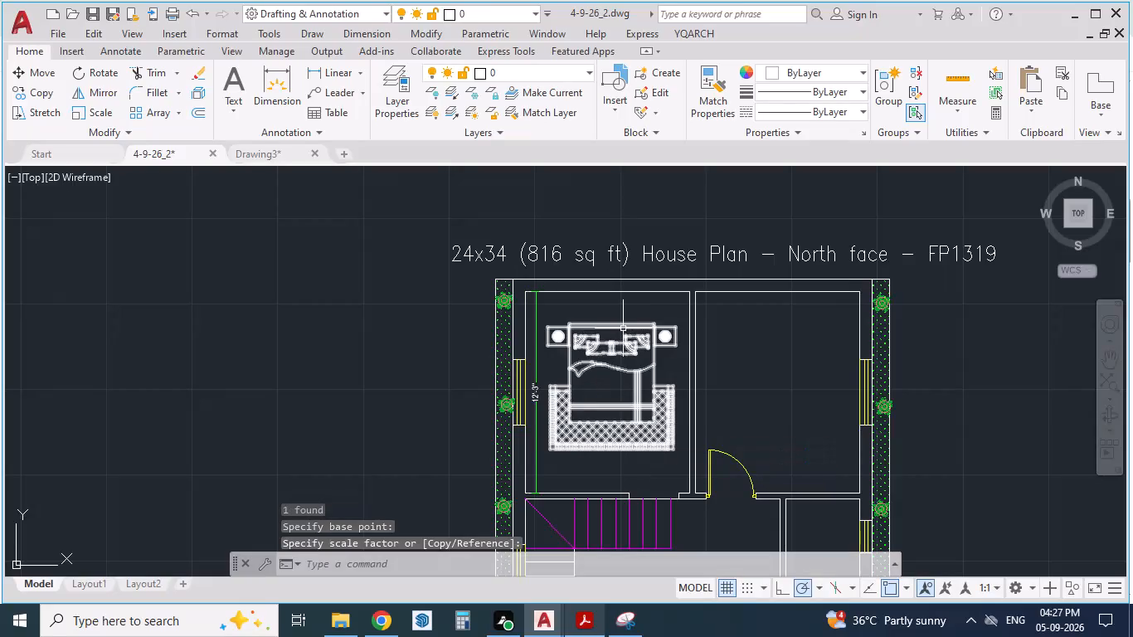
# Move the enlarged bed straight up so its headboard sits close to the upper-left room's top wall.
pyautogui.click(622, 328)
pyautogui.press('m')
pyautogui.press('Return')
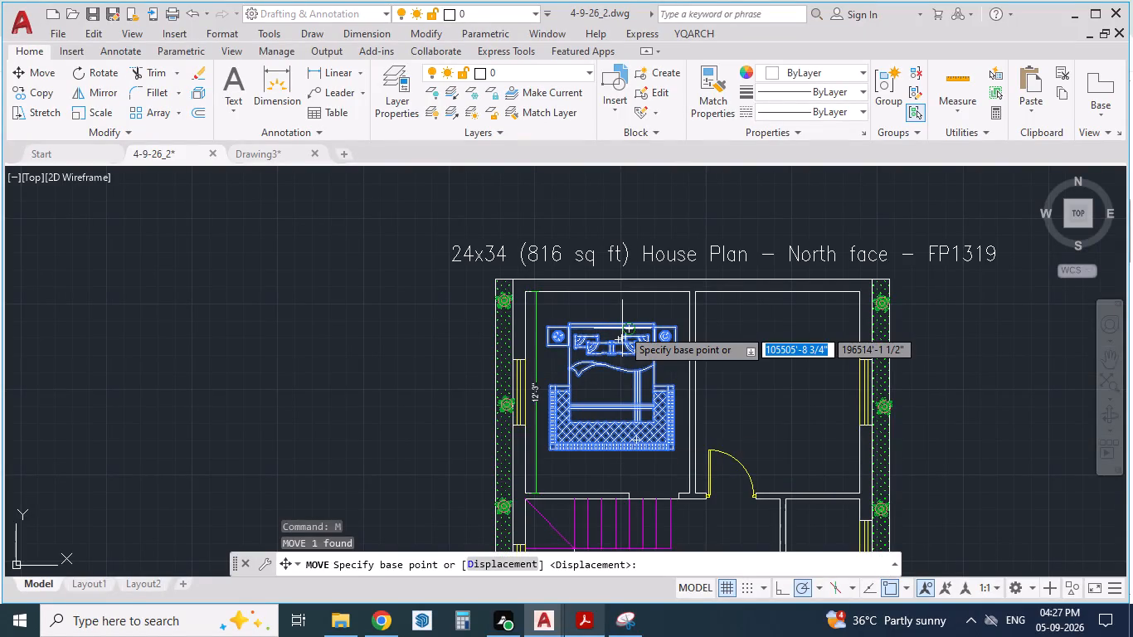
pyautogui.moveTo(622, 328); pyautogui.dragTo(623, 304)
pyautogui.click(623, 304)
# Check the bed's room in the reference floor plan PDF and move the bed across into the upper-right bedroom.
pyautogui.hotkey('alt', 'Tab')
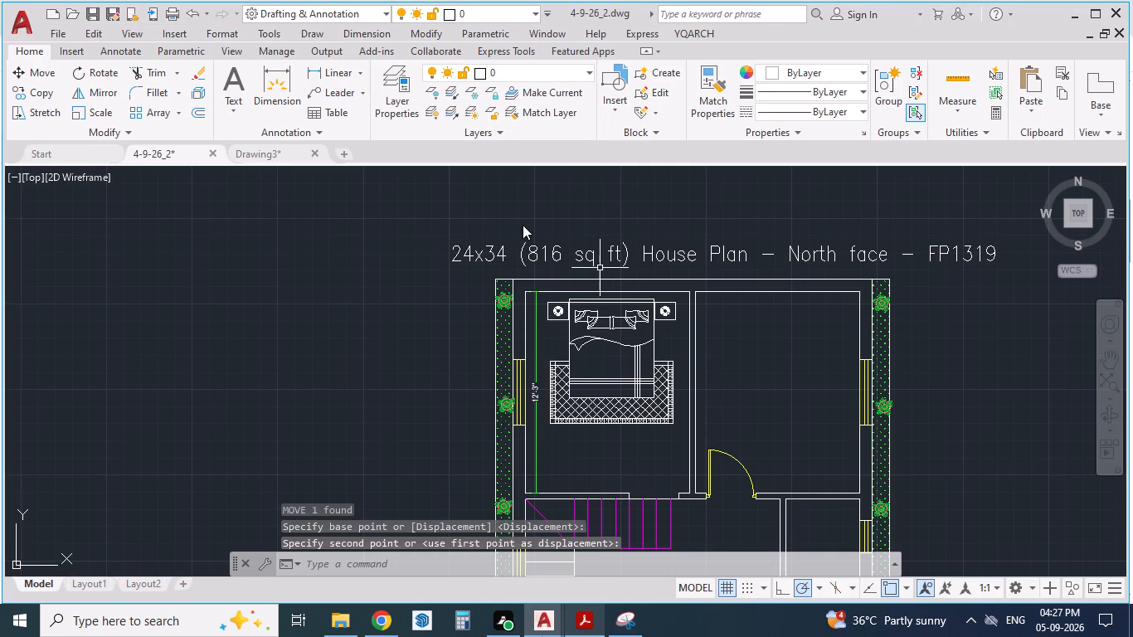
pyautogui.keyDown('alt'); pyautogui.click(583, 620); pyautogui.keyUp('alt')
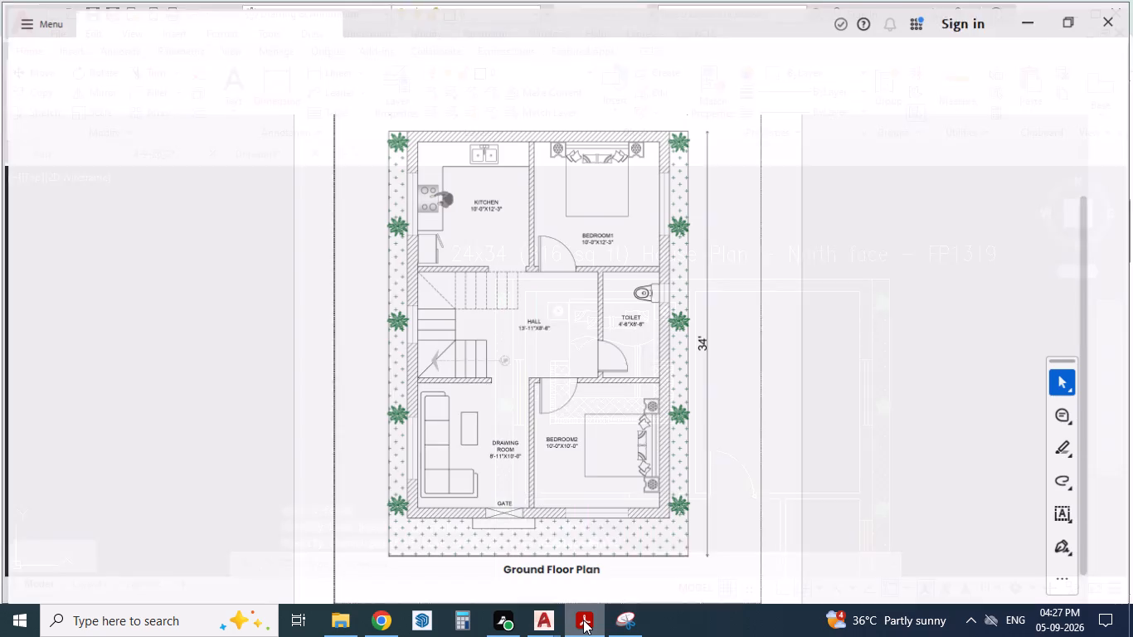
pyautogui.keyDown('alt'); pyautogui.click(583, 616); pyautogui.keyUp('alt')
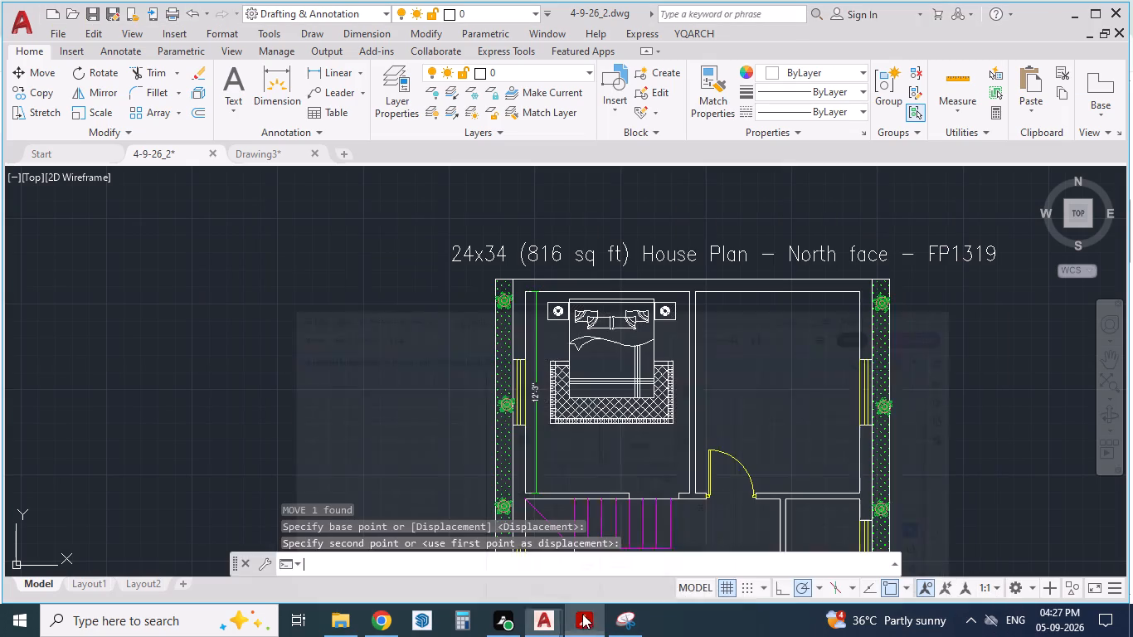
pyautogui.keyDown('alt'); pyautogui.click(596, 383); pyautogui.keyUp('alt')
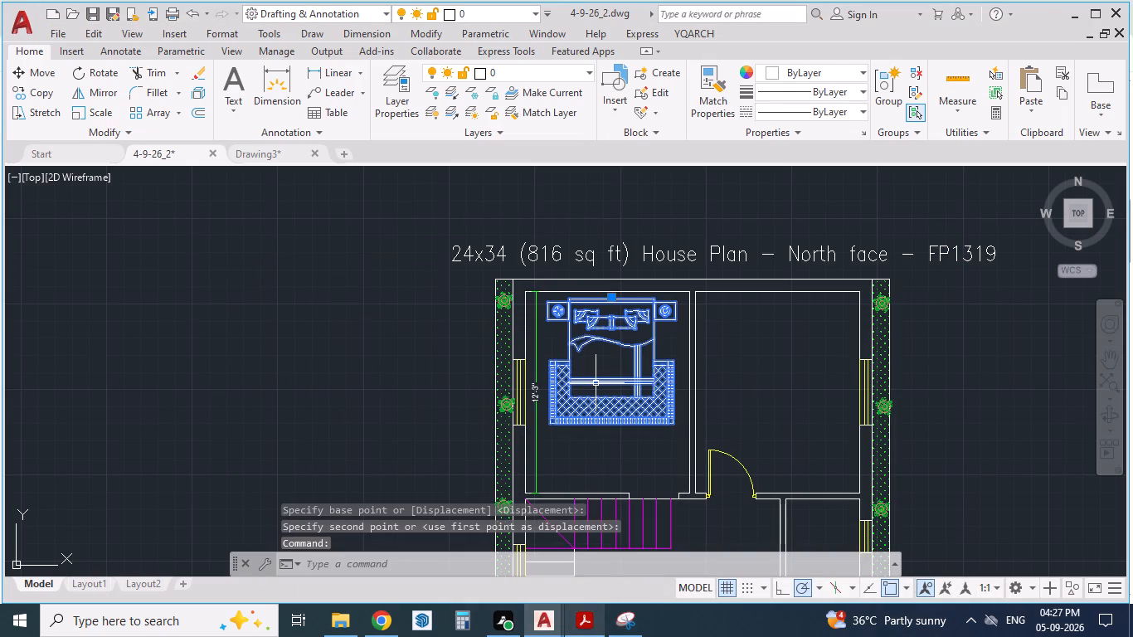
pyautogui.press('m')
pyautogui.press('Return')
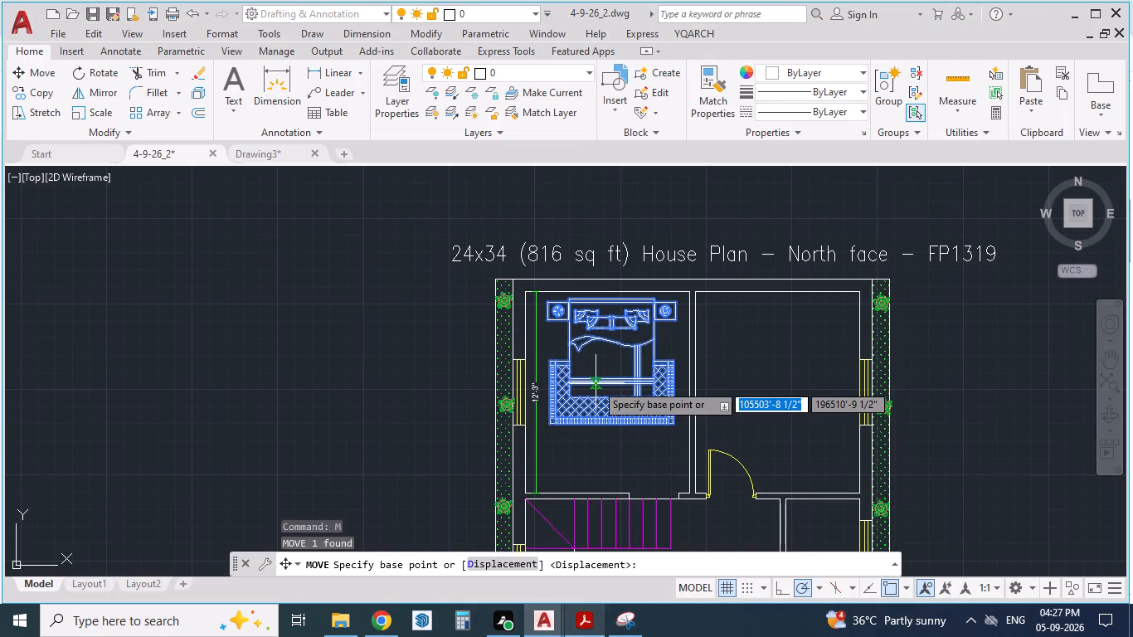
pyautogui.moveTo(596, 383); pyautogui.dragTo(759, 389)
pyautogui.click(759, 389)
# Check the second bed in the reference PDF, then copy the upper-right bedroom's bed and paste it into the lower-right bedroom.
pyautogui.scroll(-2, 455, 348)
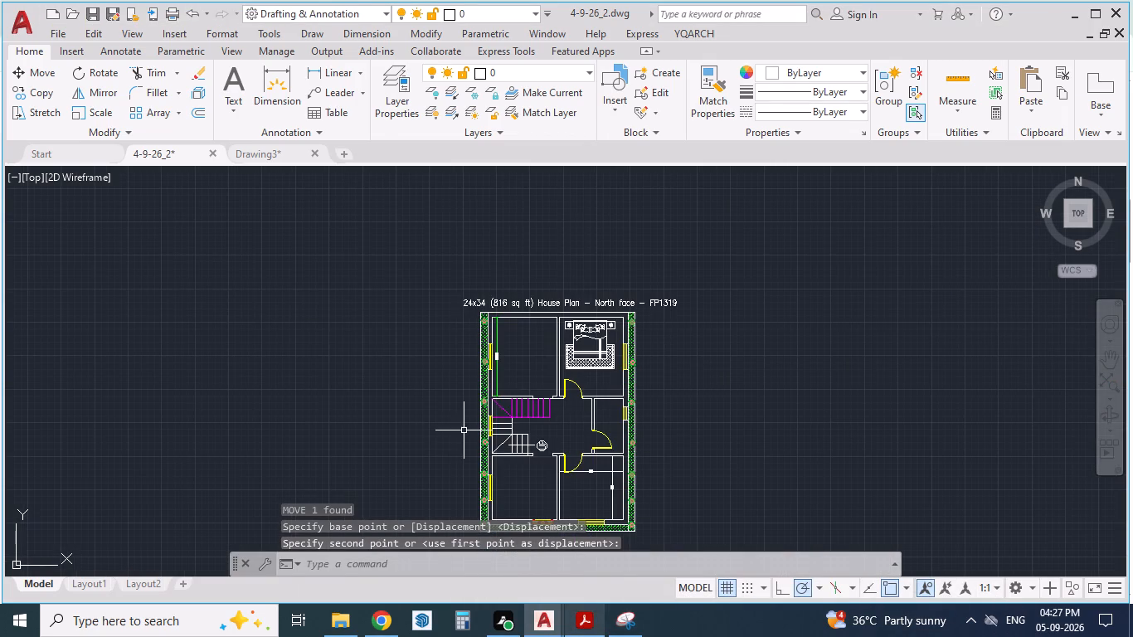
pyautogui.hotkey('alt', 'Tab')
pyautogui.hotkey('alt', 'Tab')
pyautogui.hotkey('alt', 'Tab')
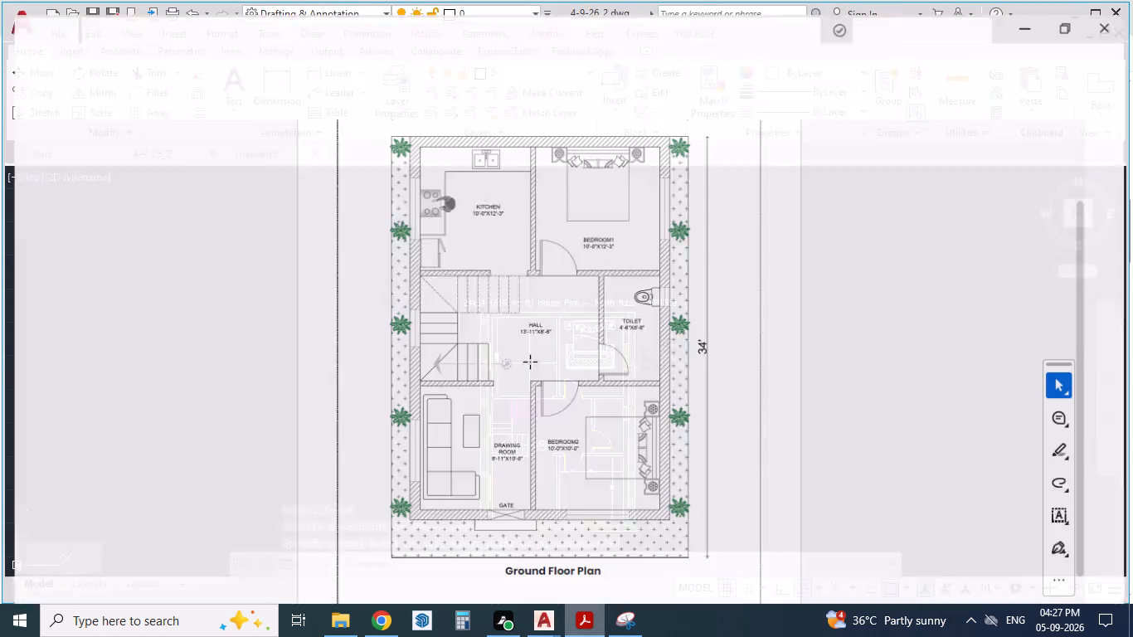
pyautogui.hotkey('alt', 'Tab')
pyautogui.scroll(-2, 627, 285)
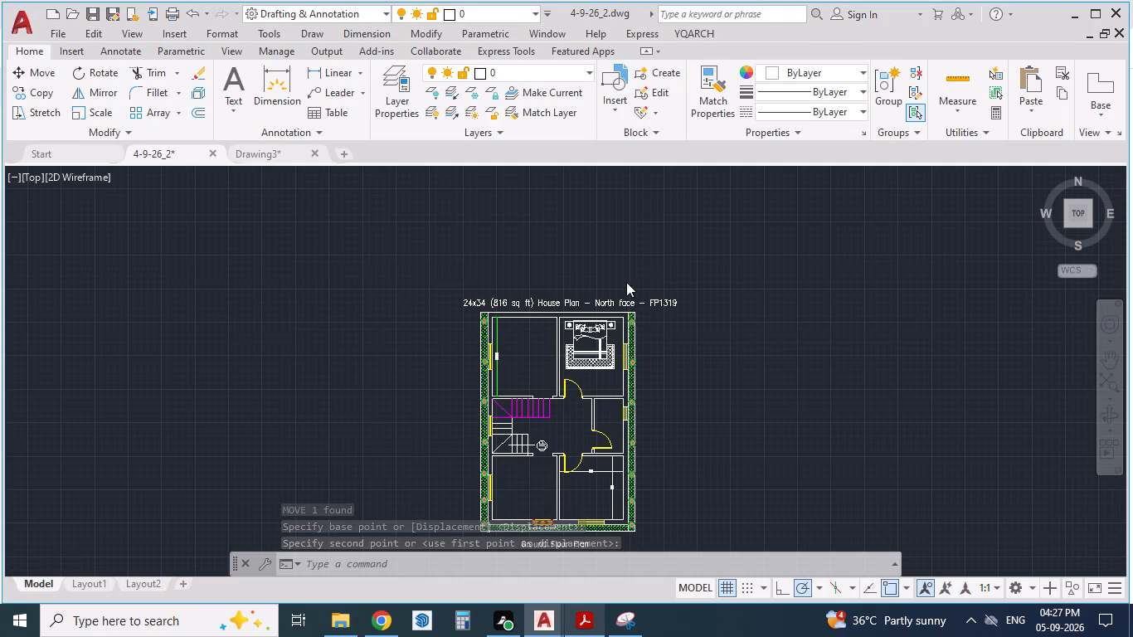
pyautogui.scroll(4, 615, 318)
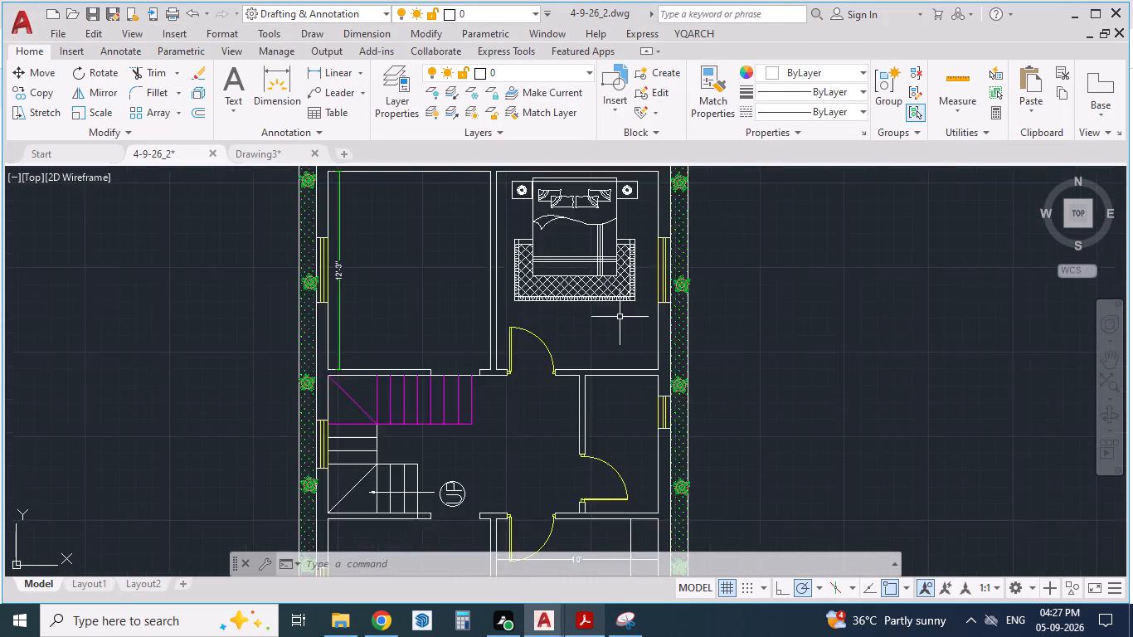
pyautogui.scroll(-1, 618, 314)
pyautogui.click(612, 292)
pyautogui.hotkey('ctrl', 'c')
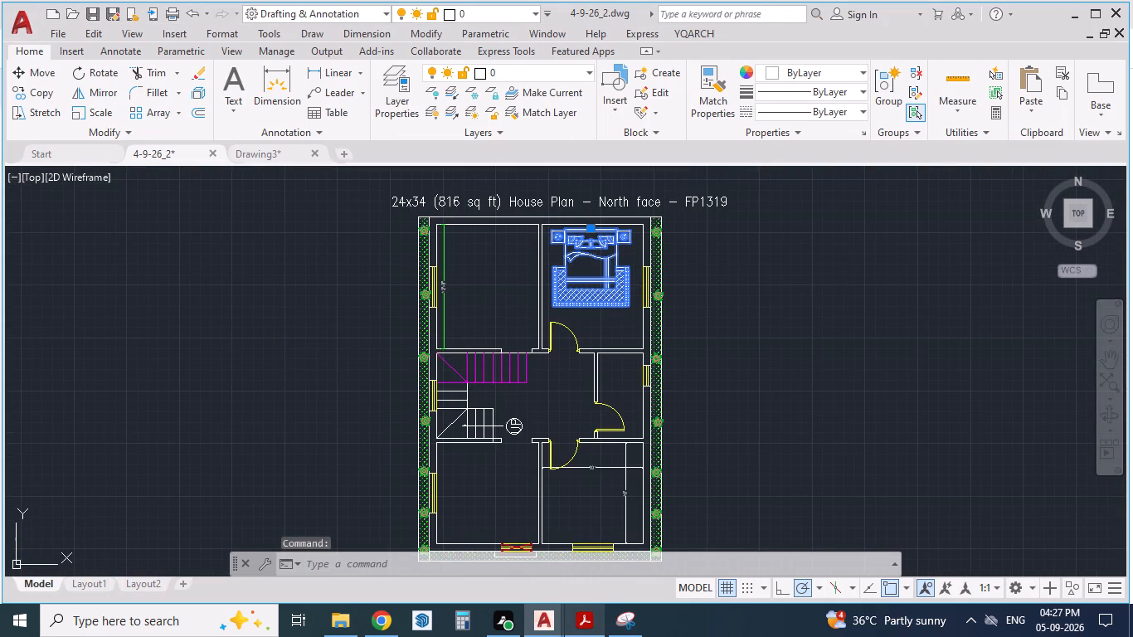
pyautogui.hotkey('ctrl', 'v')
pyautogui.scroll(-2, 612, 292)
pyautogui.scroll(3, 596, 399)
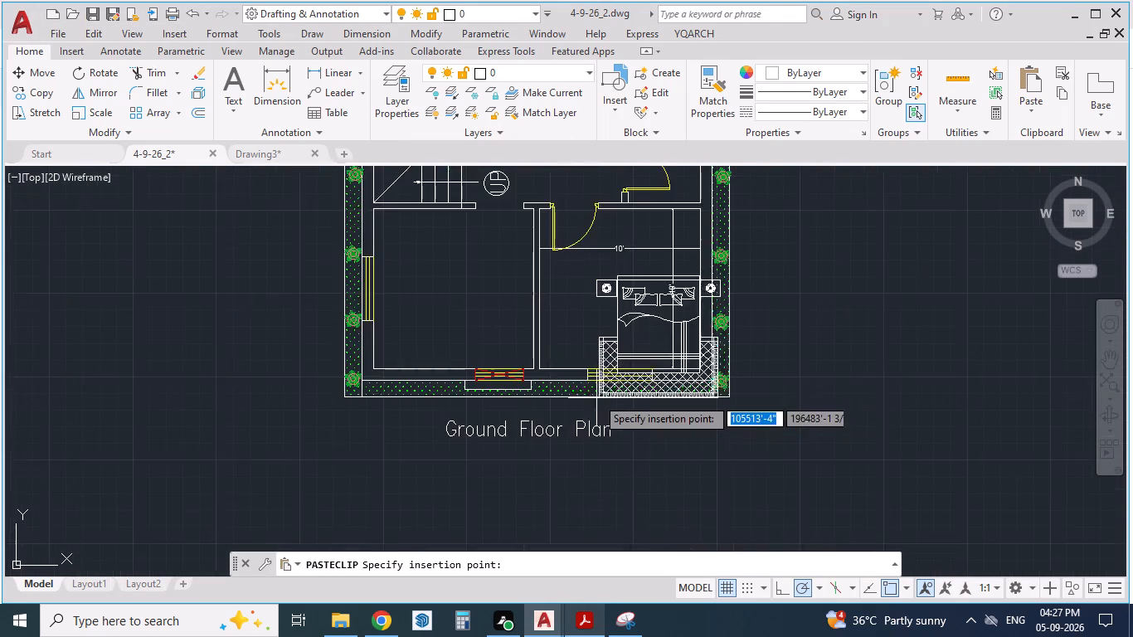
pyautogui.scroll(1, 596, 389)
pyautogui.click(552, 346)
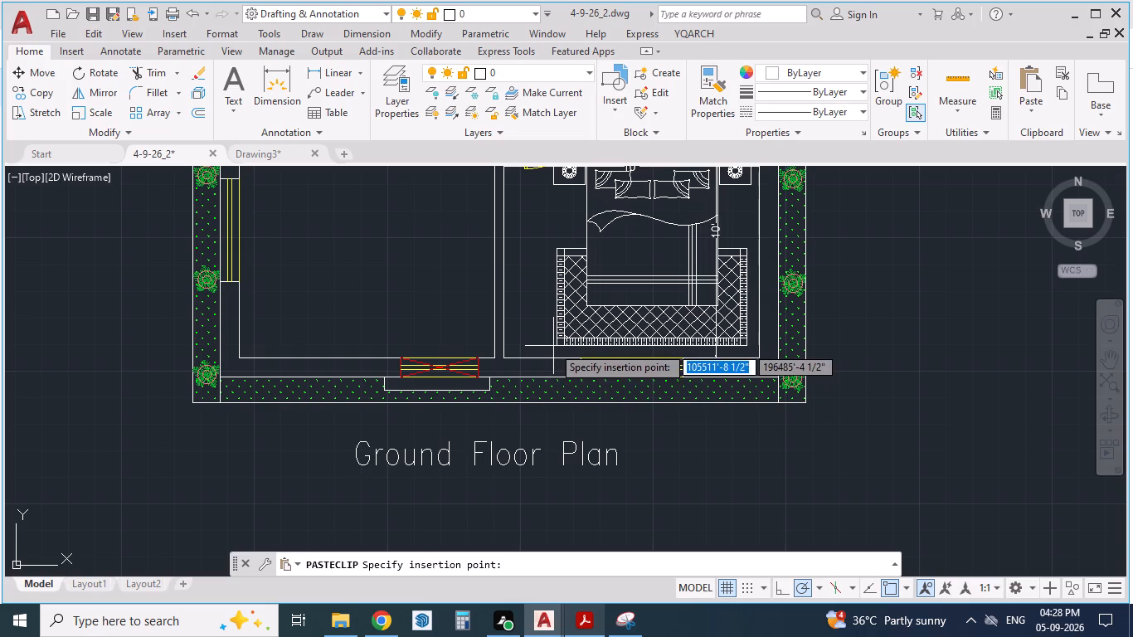
# Rotate the pasted bed 90° clockwise so its headboard faces the lower-right bedroom's right wall.
pyautogui.click(590, 330)
pyautogui.write('RO')
pyautogui.press('Return')
pyautogui.scroll(-1, 688, 361)
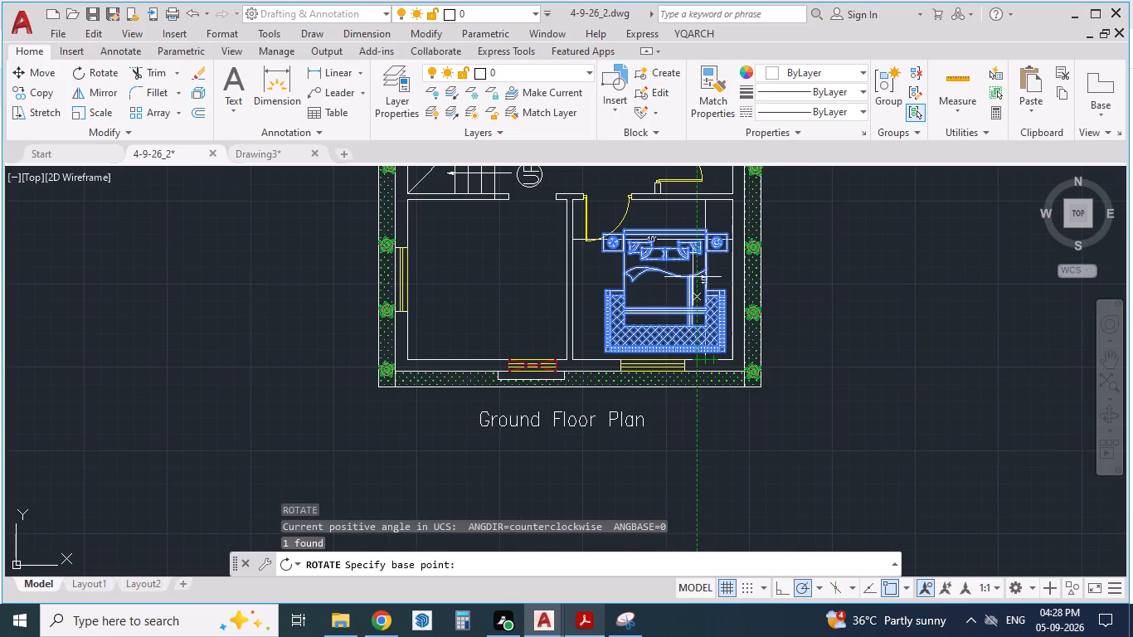
pyautogui.click(693, 236)
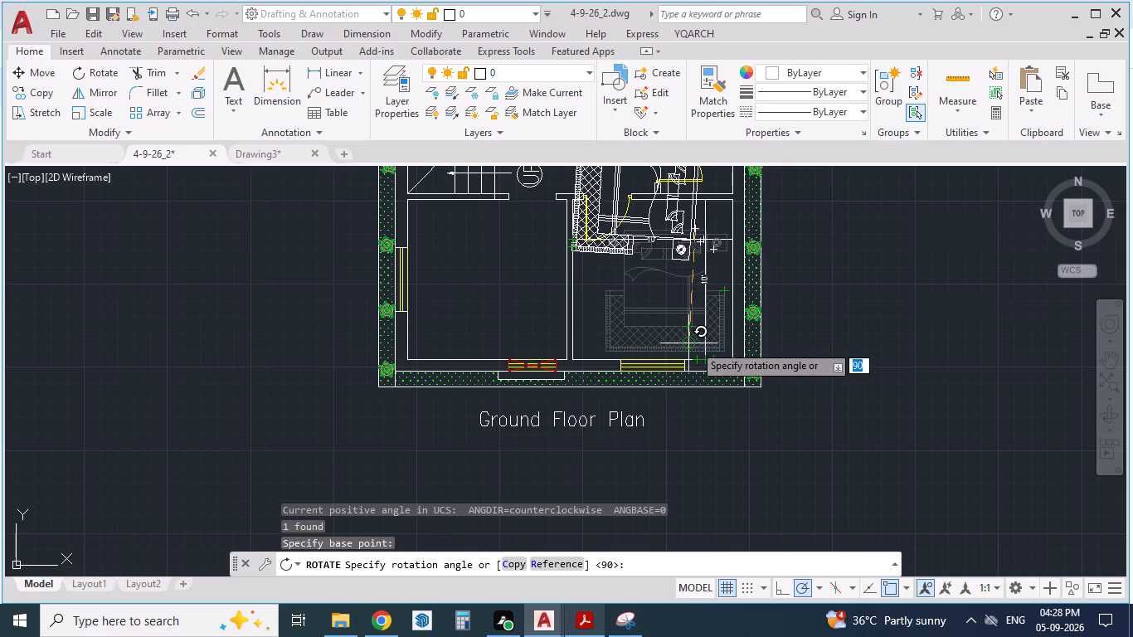
pyautogui.click(693, 435)
pyautogui.press('Return')
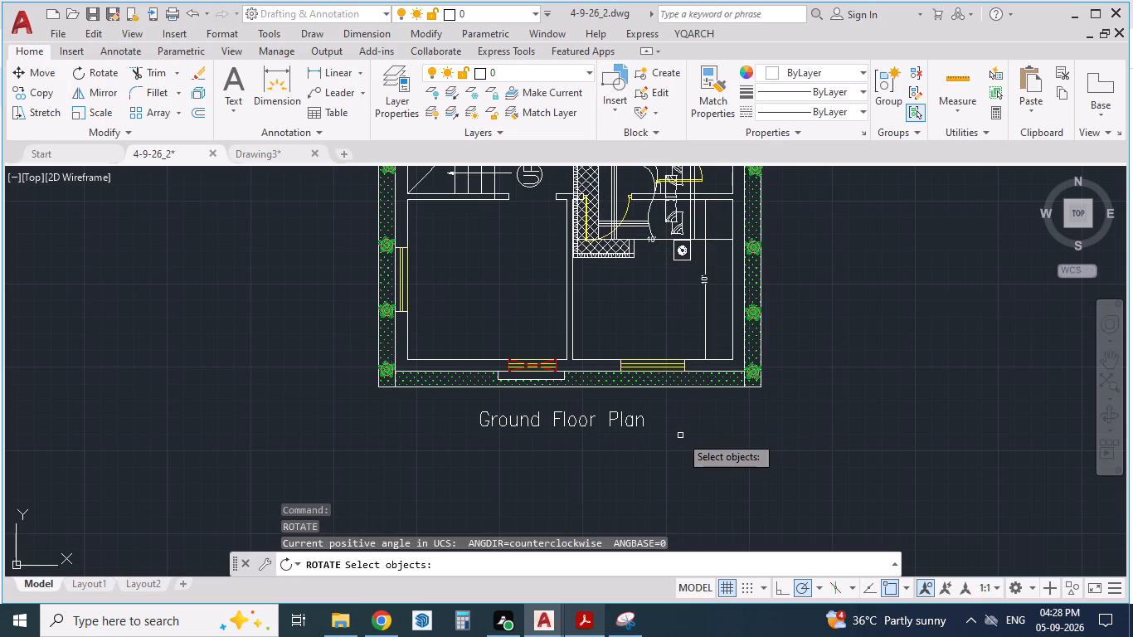
pyautogui.press('Escape')
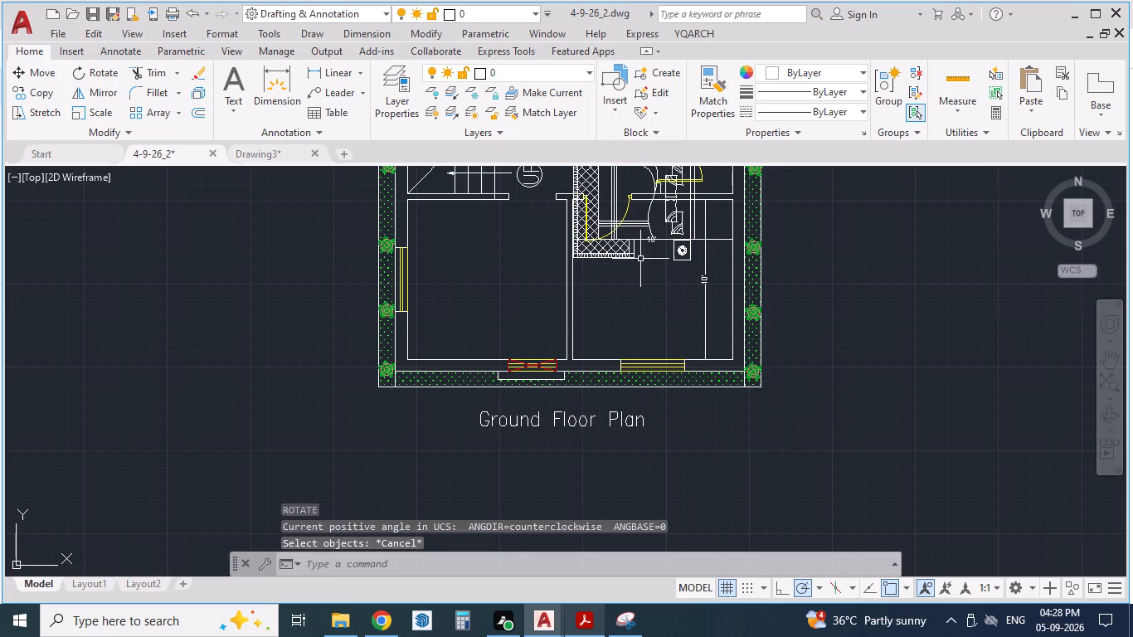
# Move the rotated bed down into the lower-right bedroom, with its headboard near the right wall and its rug above the window.
pyautogui.click(632, 258)
pyautogui.press('m')
pyautogui.press('Return')
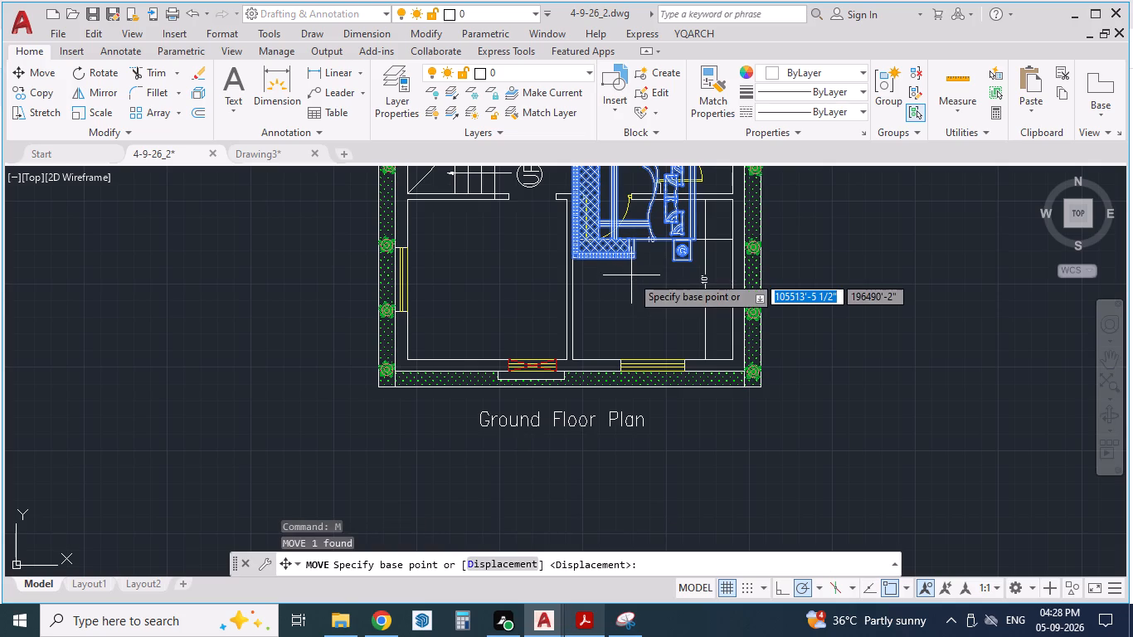
pyautogui.moveTo(622, 250); pyautogui.dragTo(662, 334)
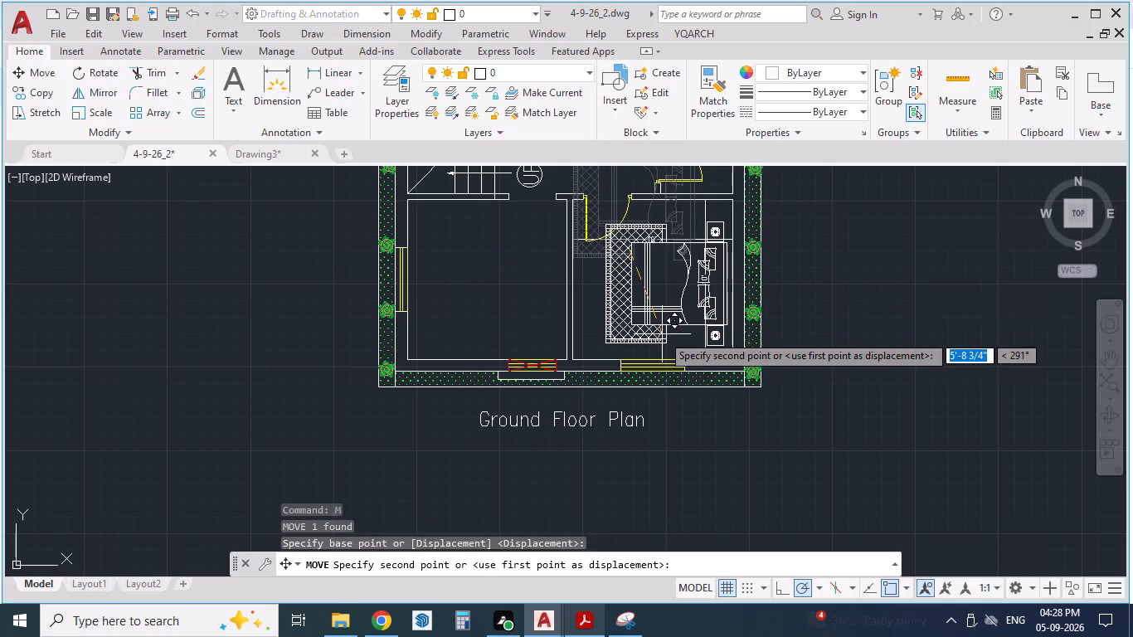
pyautogui.moveTo(662, 334); pyautogui.dragTo(656, 345)
pyautogui.click(656, 345)
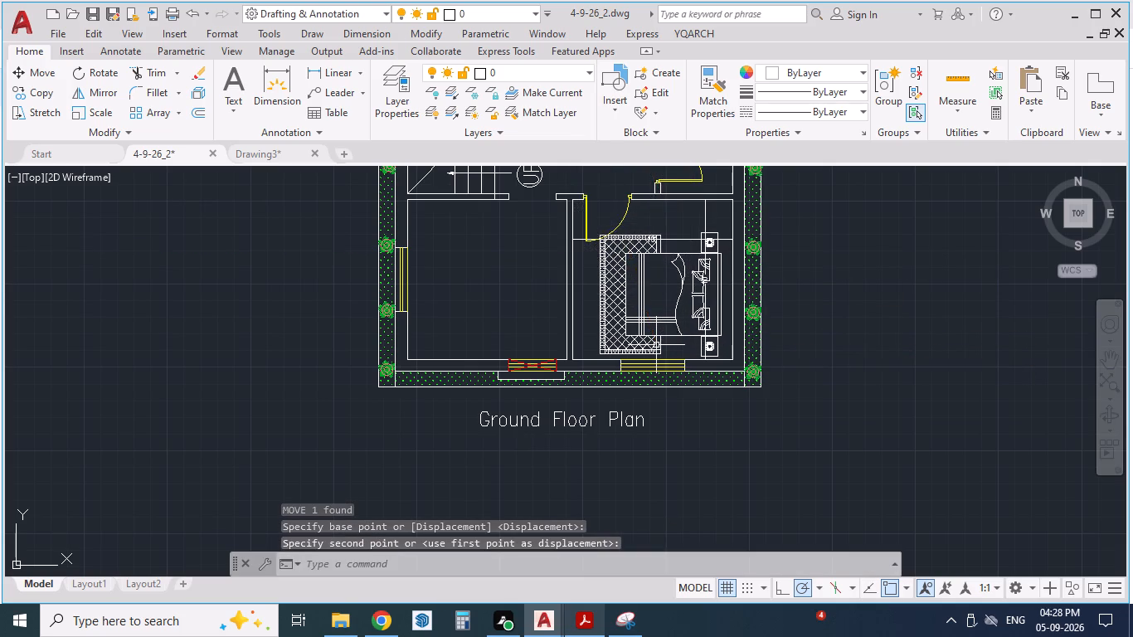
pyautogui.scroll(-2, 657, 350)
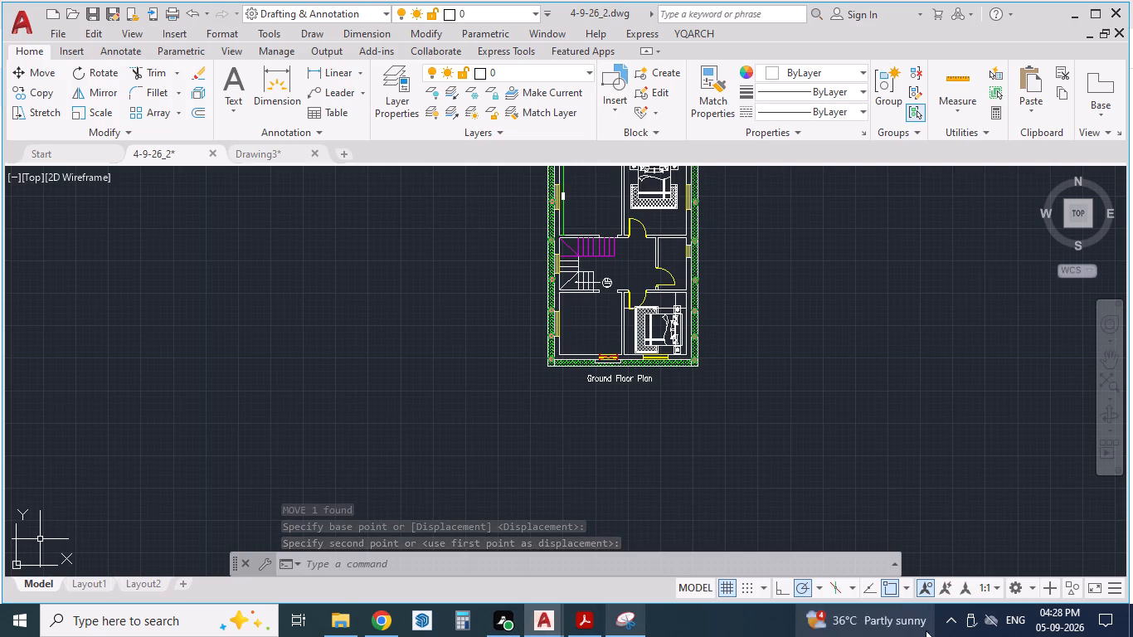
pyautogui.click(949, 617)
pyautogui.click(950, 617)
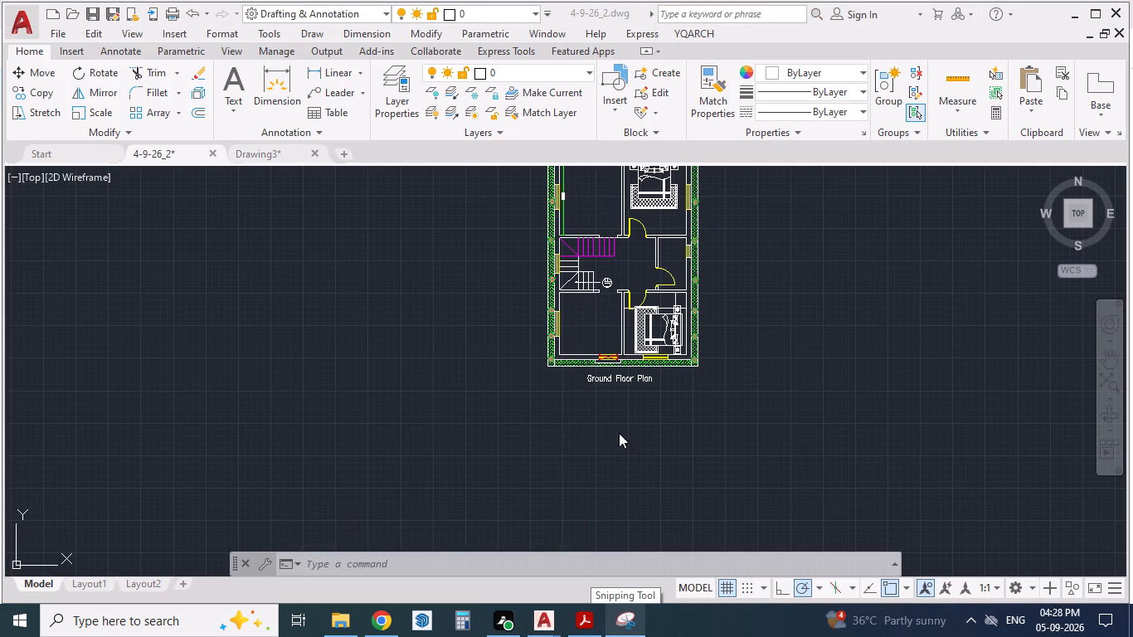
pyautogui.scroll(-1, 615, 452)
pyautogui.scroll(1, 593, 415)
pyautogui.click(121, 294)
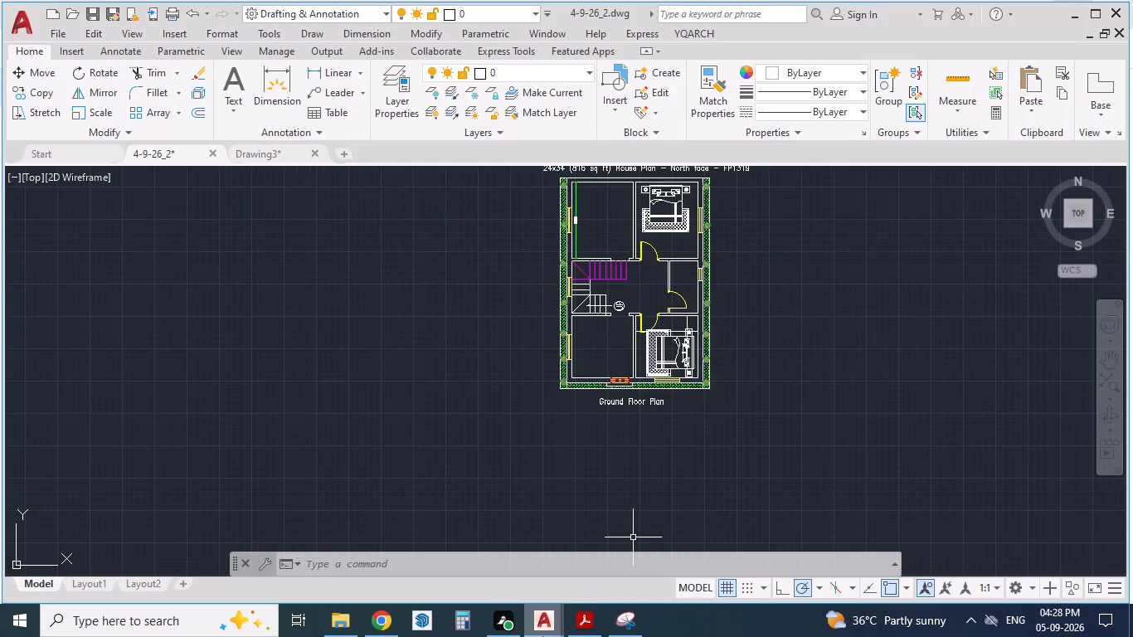
# Check the toilet in the reference PDF, then insert the western toilet block from the recent blocks into the hall beside the toilet room.
pyautogui.click(576, 616)
pyautogui.click(576, 616)
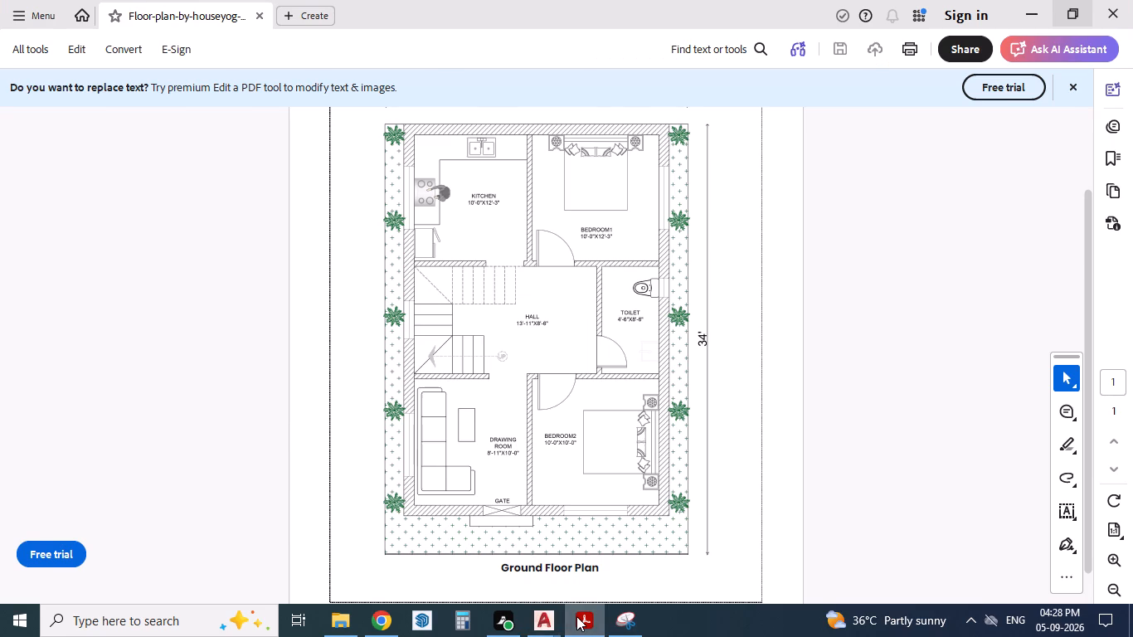
pyautogui.scroll(2, 704, 280)
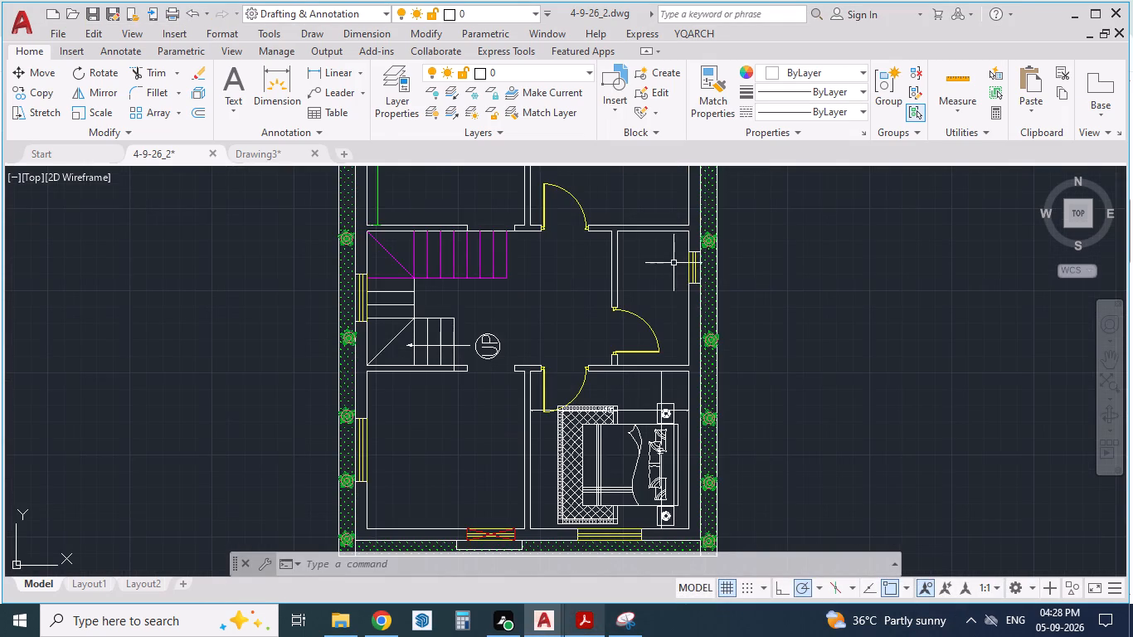
pyautogui.scroll(1, 670, 260)
pyautogui.click(615, 107)
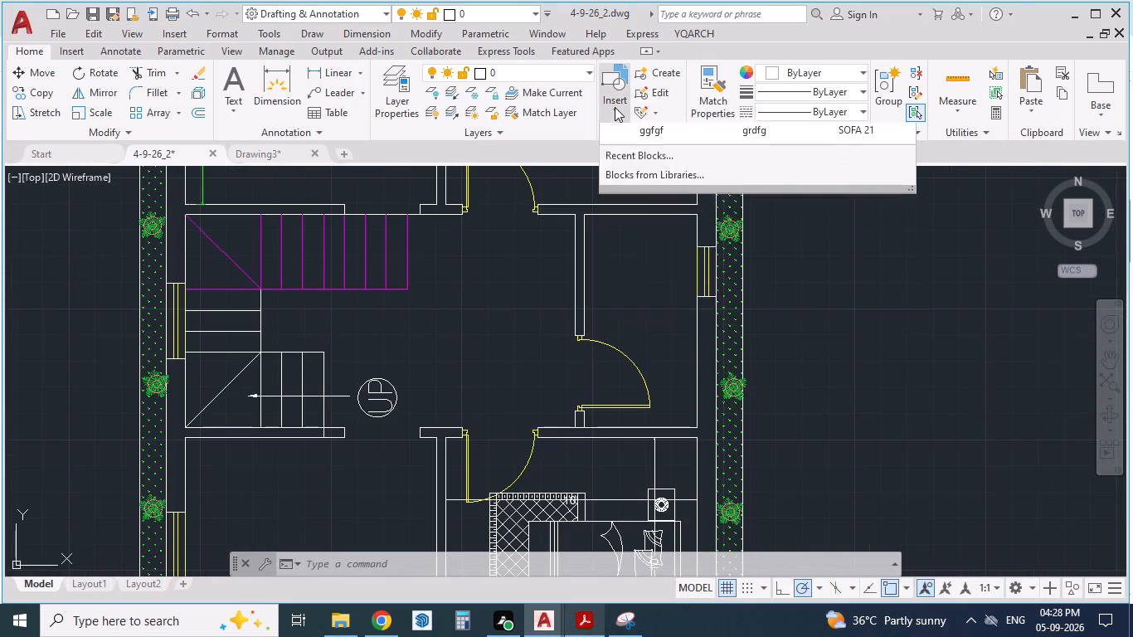
pyautogui.click(665, 296)
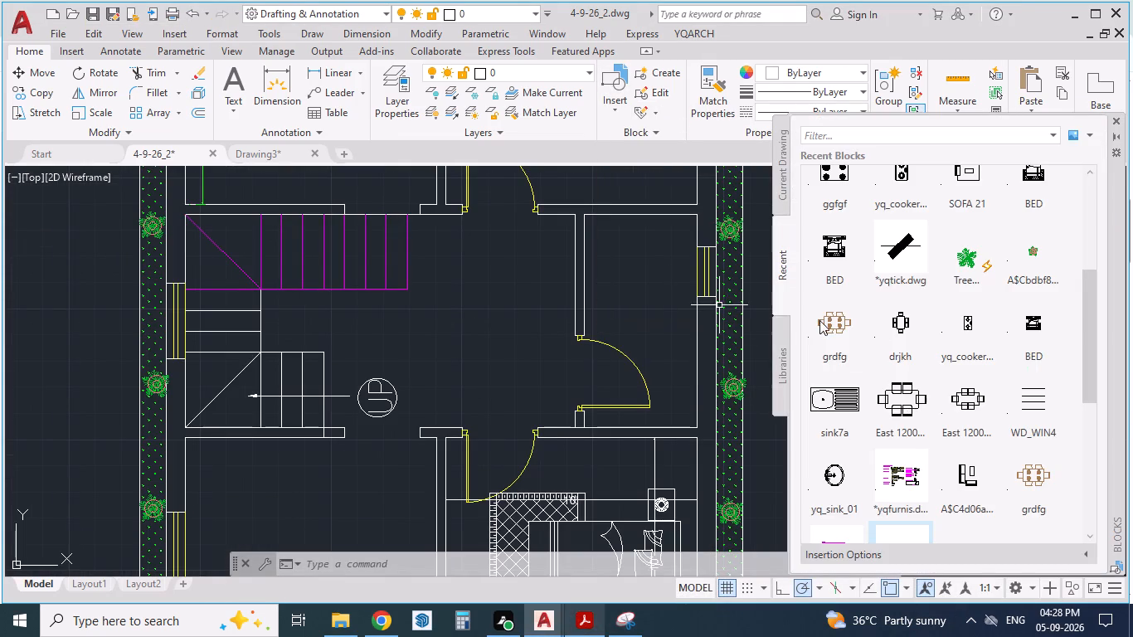
pyautogui.scroll(7, 963, 347)
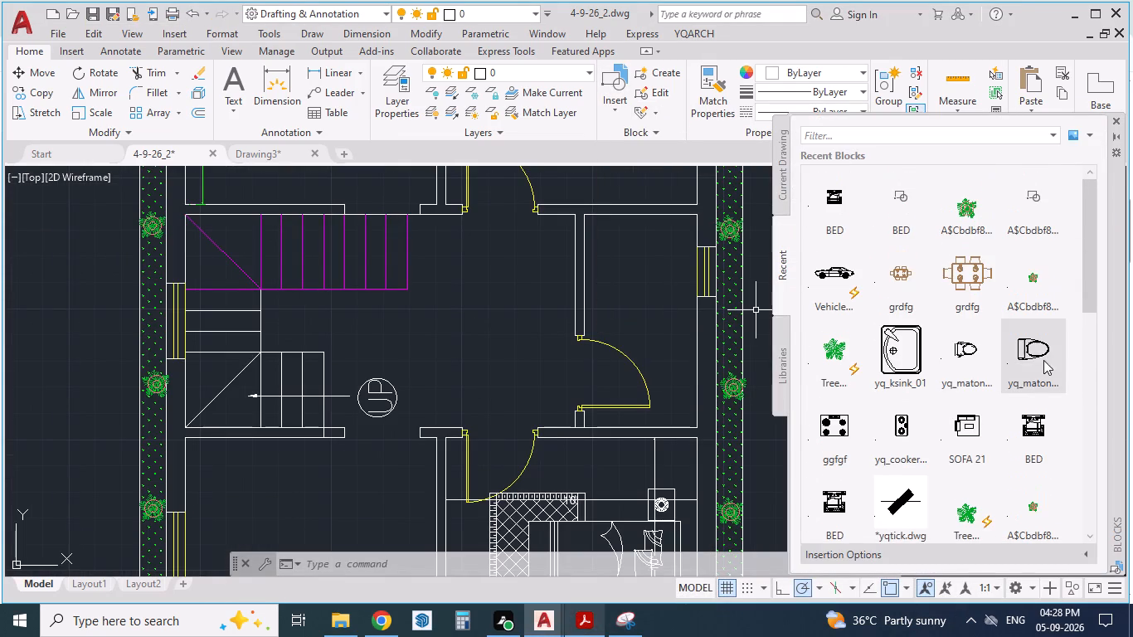
pyautogui.moveTo(1024, 348); pyautogui.dragTo(522, 355)
pyautogui.click(522, 355)
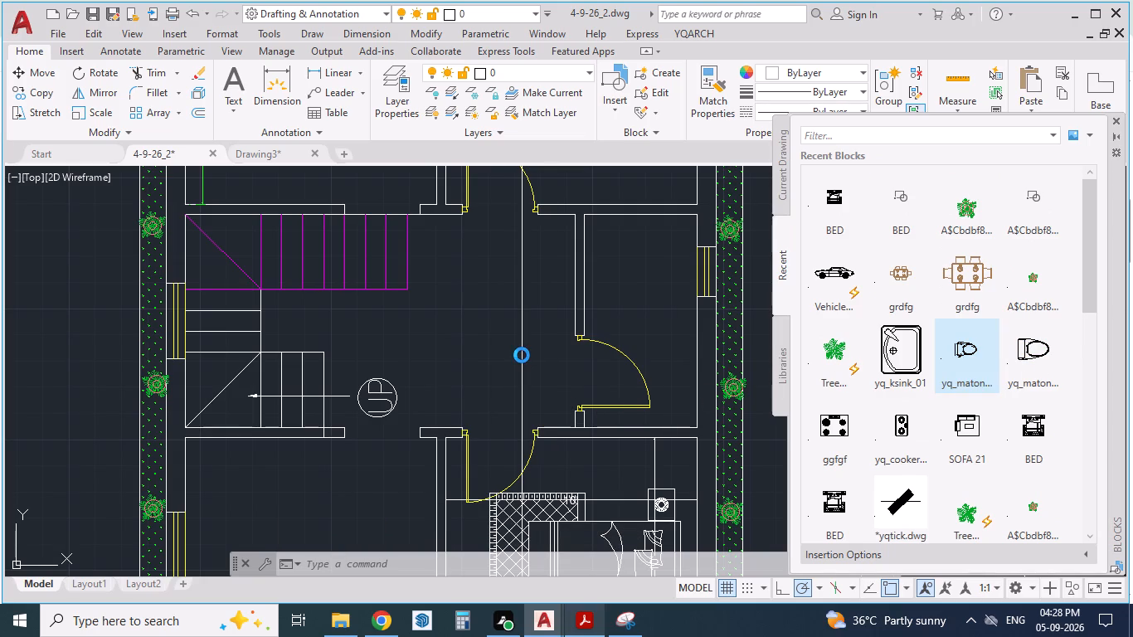
pyautogui.click(522, 355)
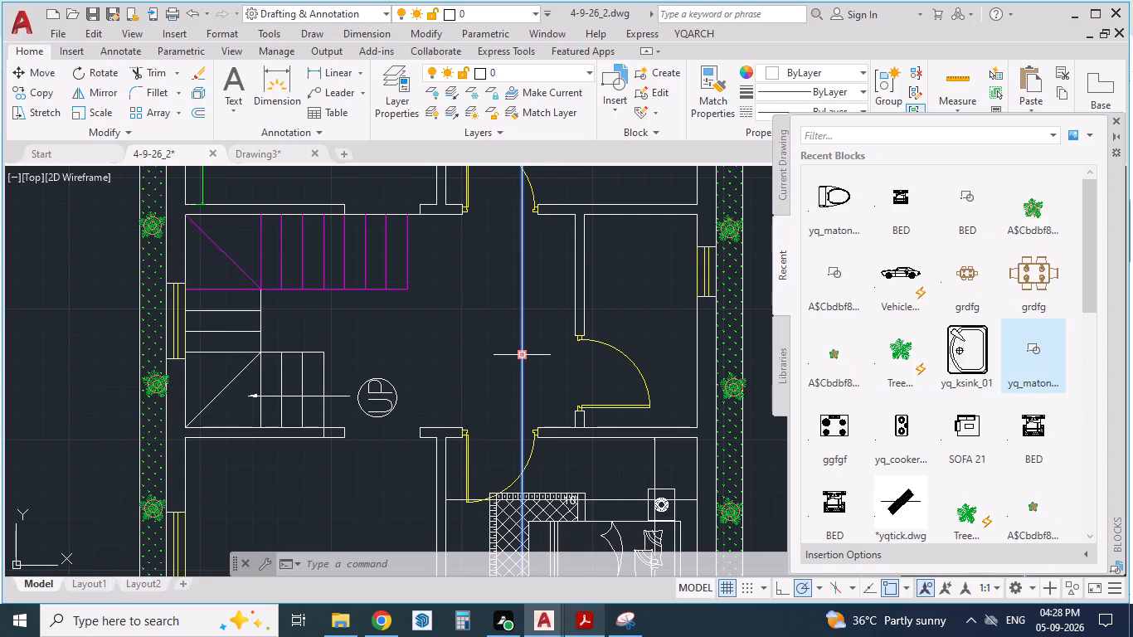
# Scale the inserted toilet block to a size that suits the toilet room.
pyautogui.press('s')
pyautogui.write('CA')
pyautogui.press('Return')
pyautogui.moveTo(522, 370); pyautogui.dragTo(554, 381)
pyautogui.click(554, 381)
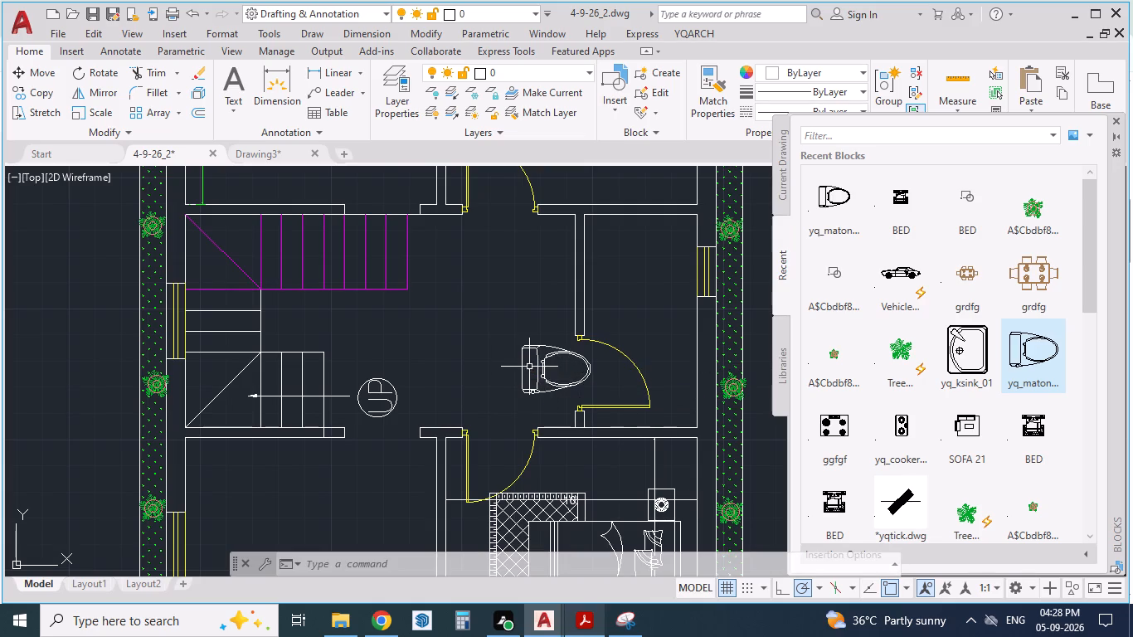
# Rotate the toilet block 180° so its cistern faces the toilet room's right wall.
pyautogui.click(546, 353)
pyautogui.write('RO')
pyautogui.press('Return')
pyautogui.click(546, 353)
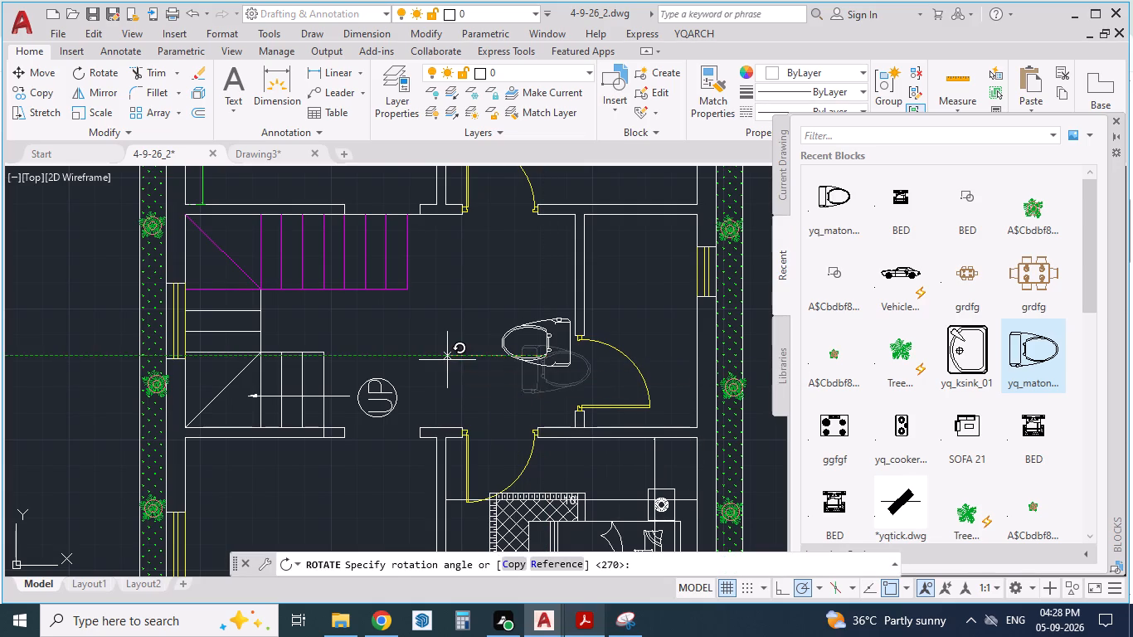
pyautogui.click(447, 360)
# Move the toilet block into the toilet room, with its cistern against the right wall at the window.
pyautogui.click(516, 355)
pyautogui.press('m')
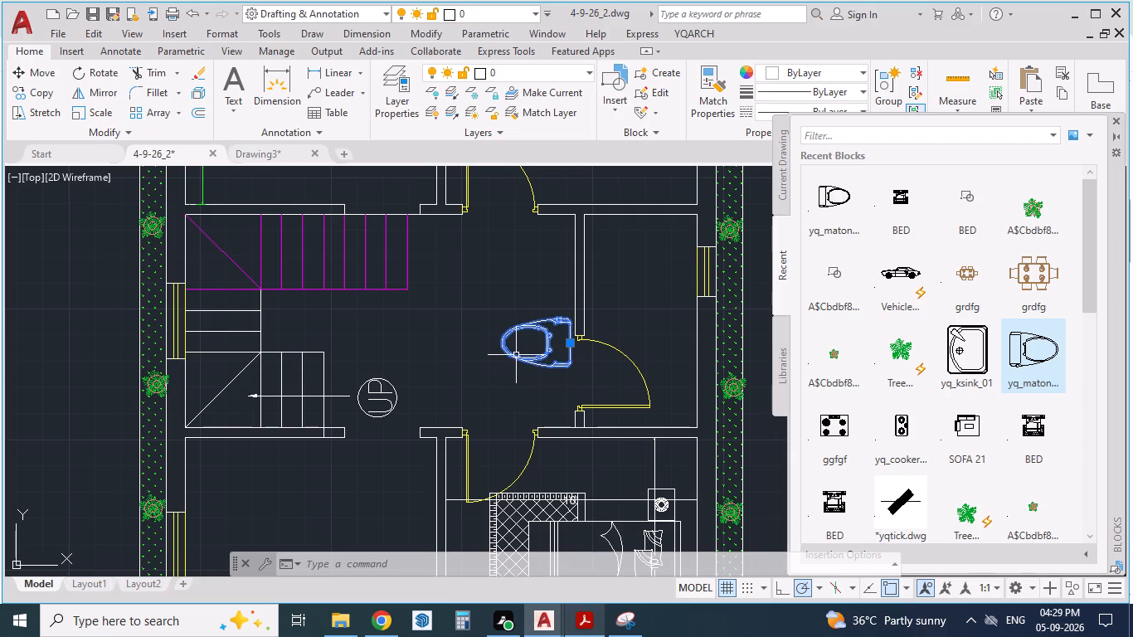
pyautogui.press('Return')
pyautogui.scroll(1, 557, 323)
pyautogui.scroll(-1, 528, 362)
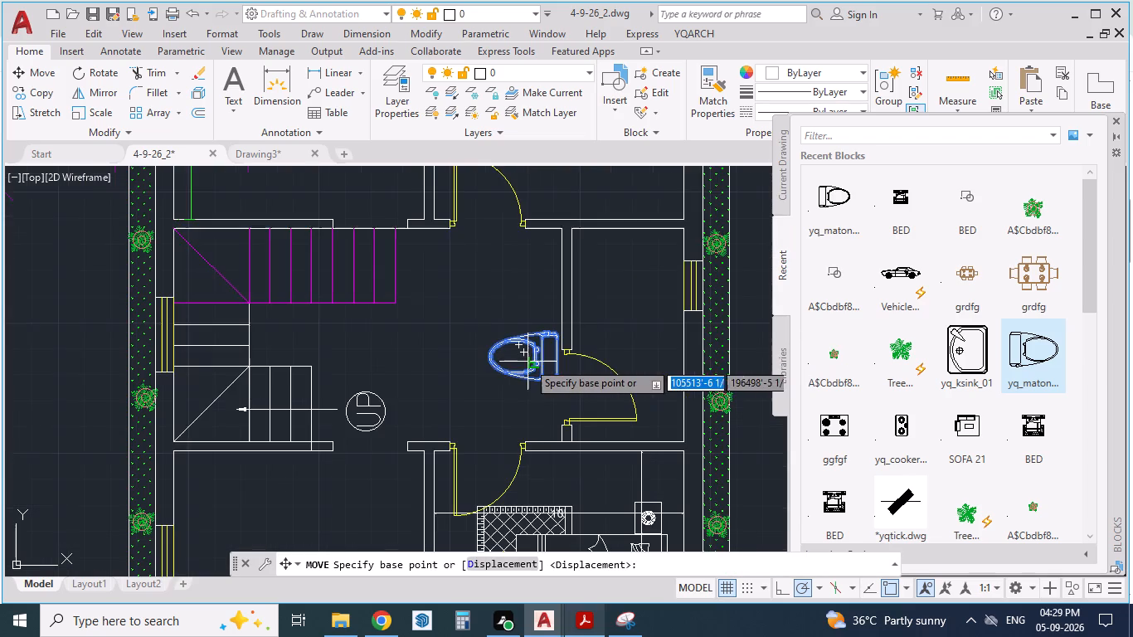
pyautogui.moveTo(561, 359); pyautogui.dragTo(666, 293)
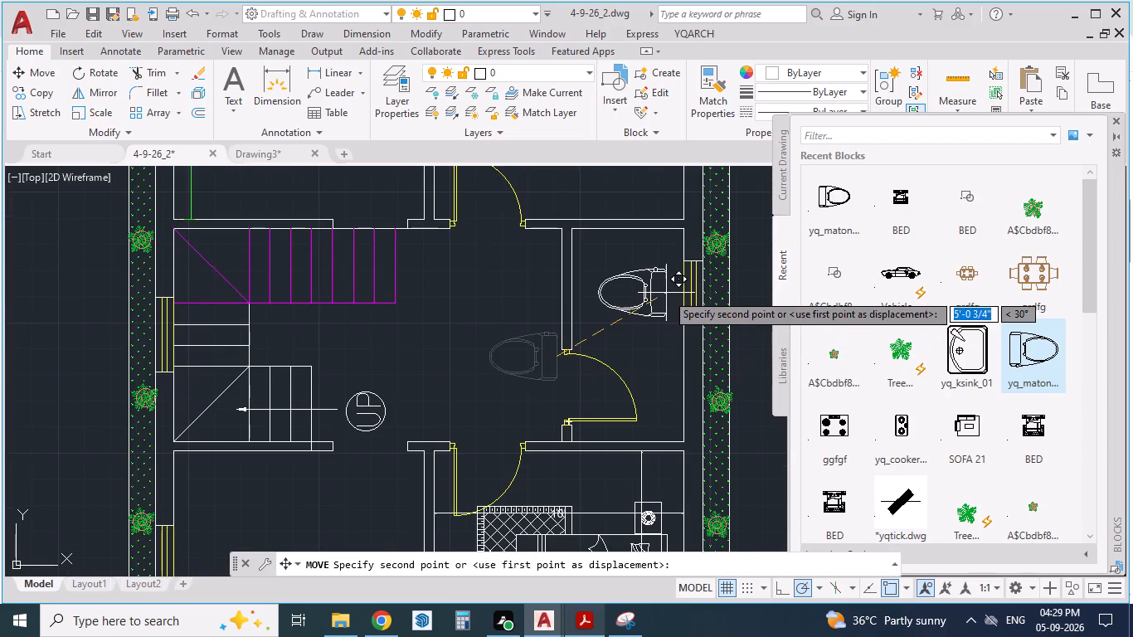
pyautogui.moveTo(666, 293); pyautogui.dragTo(678, 289)
pyautogui.click(678, 289)
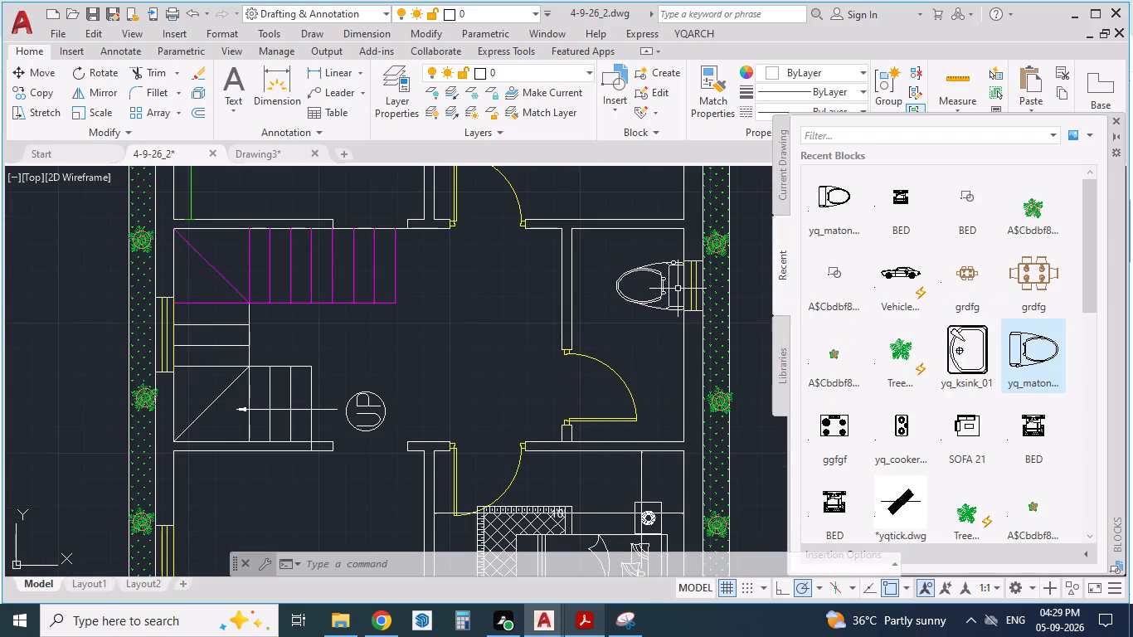
# Check the drawing room furniture in the reference PDF, then insert the SOFA 21 block at the lower-left room's top wall.
pyautogui.click(575, 623)
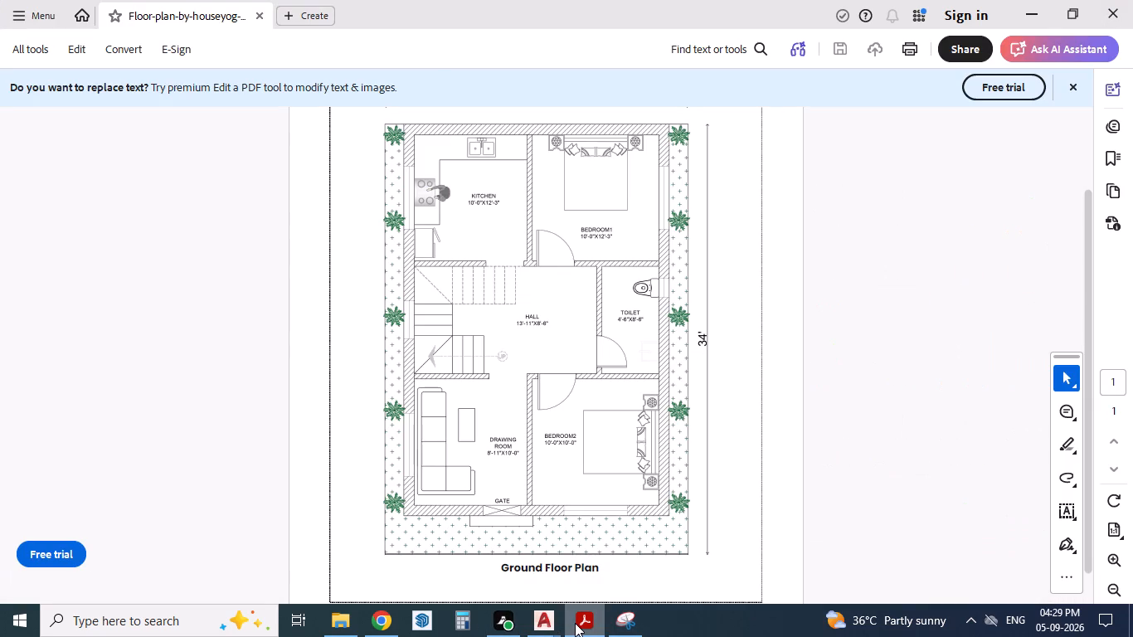
pyautogui.click(575, 623)
pyautogui.click(575, 623)
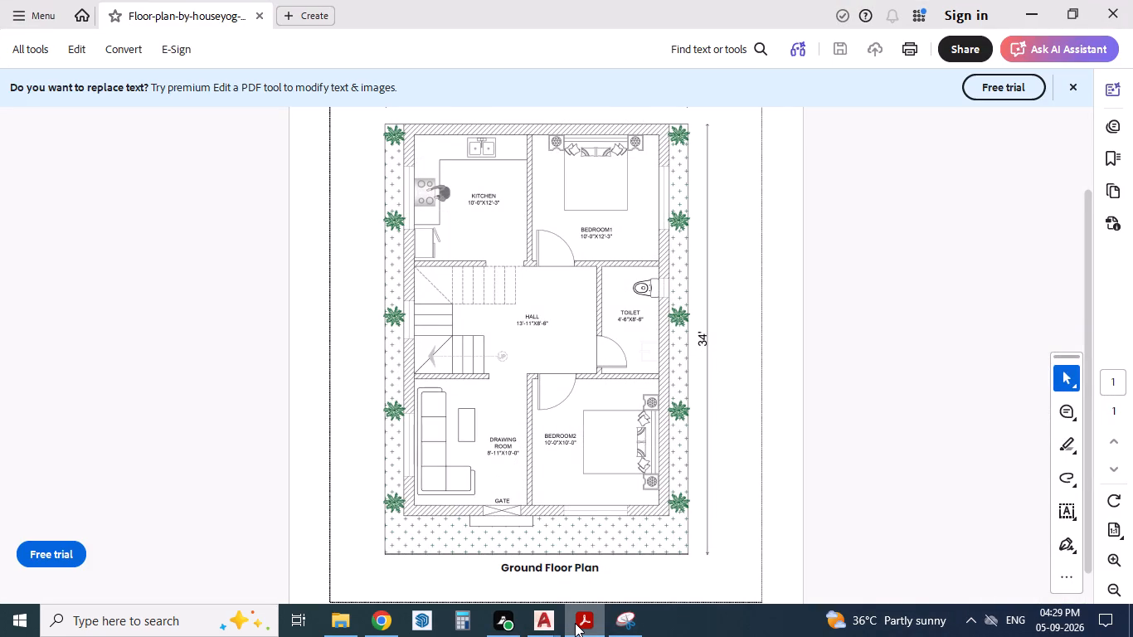
pyautogui.click(575, 623)
pyautogui.scroll(-2, 555, 323)
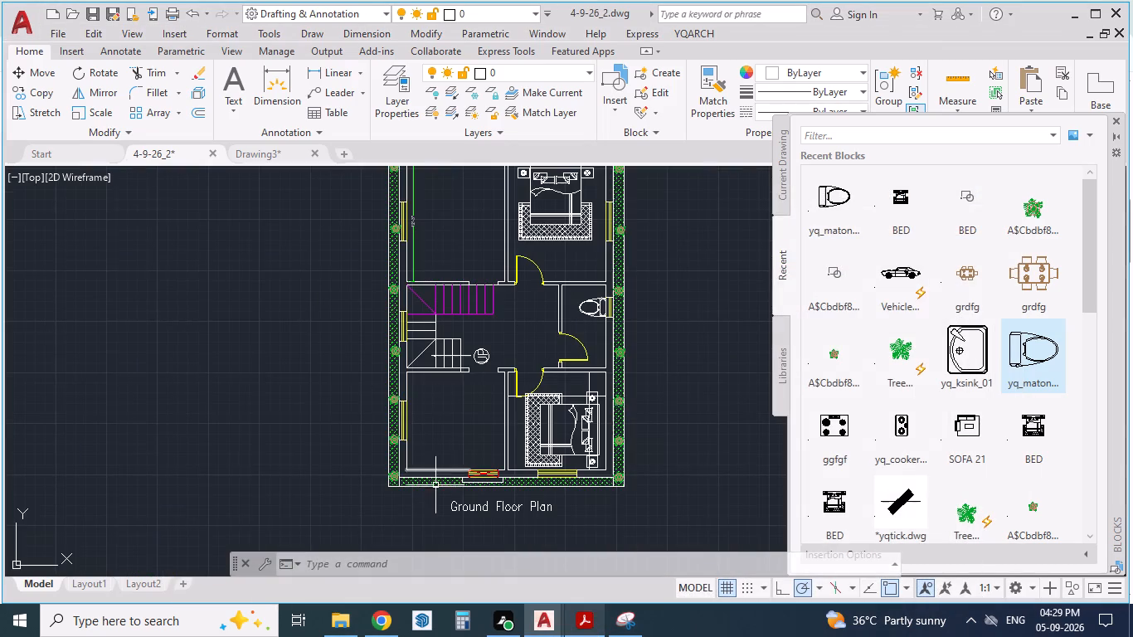
pyautogui.scroll(1, 427, 495)
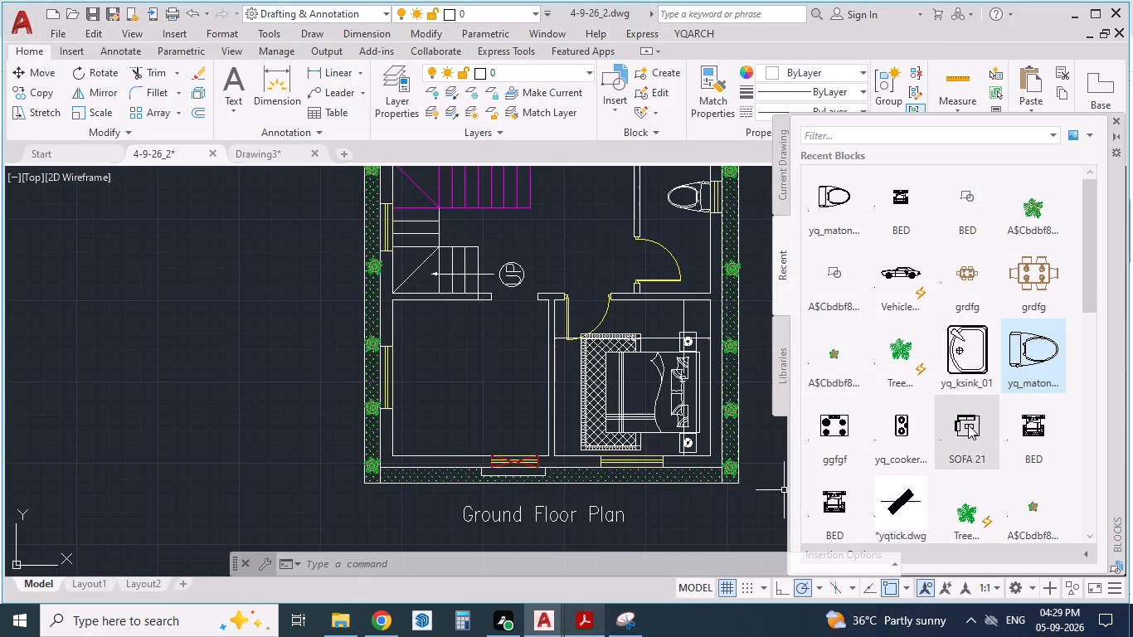
pyautogui.moveTo(968, 425); pyautogui.dragTo(469, 305)
pyautogui.click(469, 305)
# Rotate the sofa set 180° so its long sofa faces the opposite way.
pyautogui.click(459, 309)
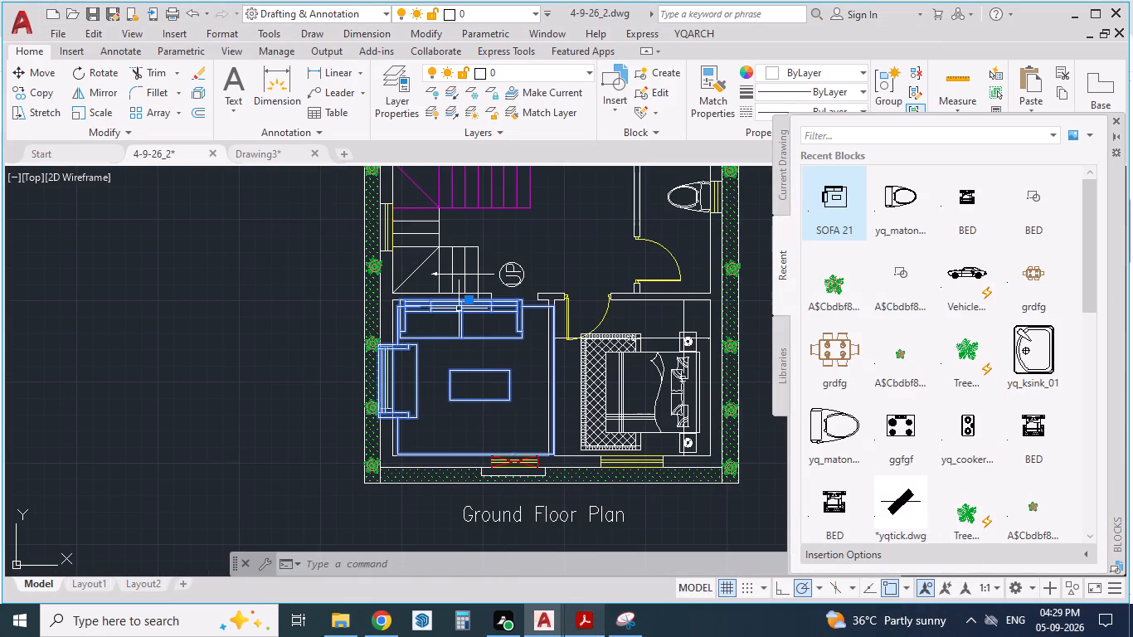
pyautogui.write('RO')
pyautogui.press('Return')
pyautogui.click(459, 309)
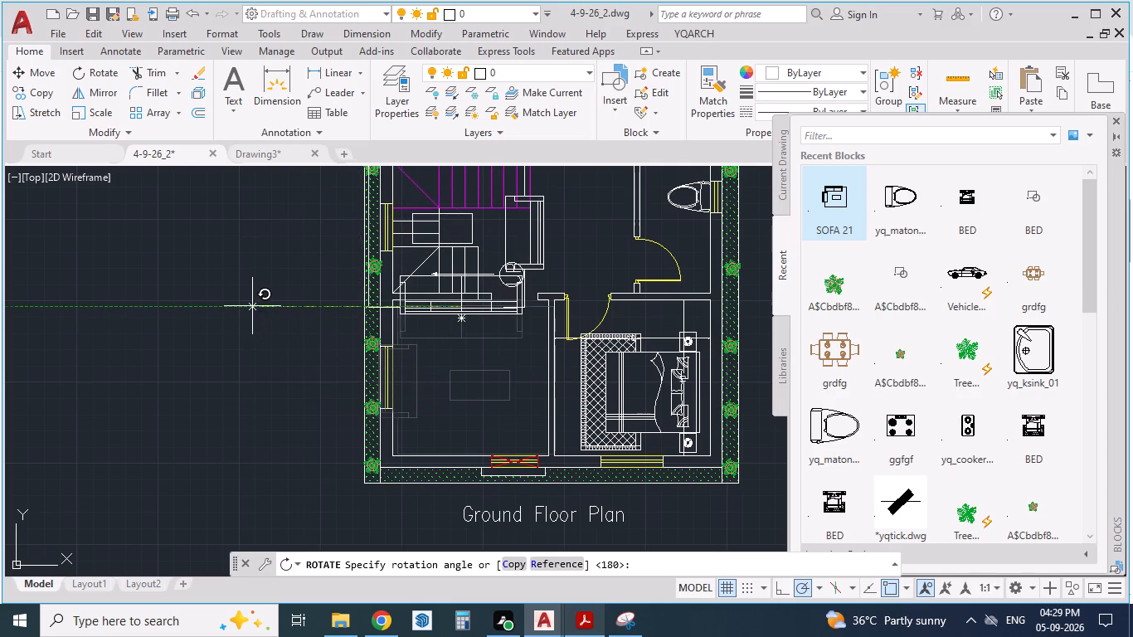
pyautogui.click(252, 306)
# Move the rotated sofa set about 9' straight down so its long sofa sits along the drawing room's bottom wall.
pyautogui.click(411, 313)
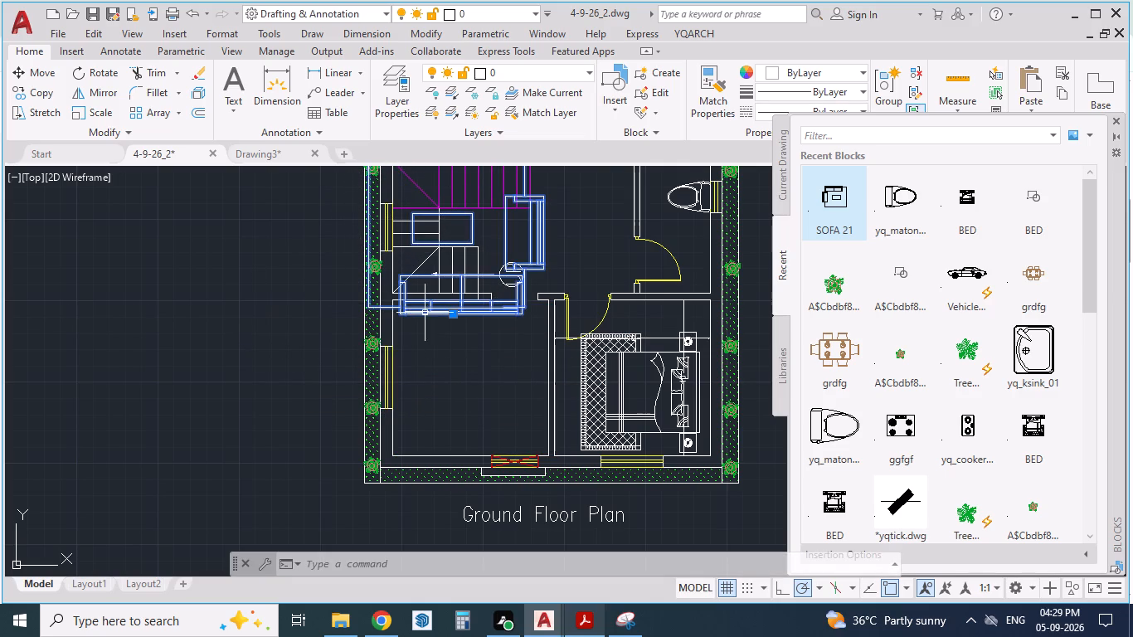
pyautogui.press('m')
pyautogui.press('Return')
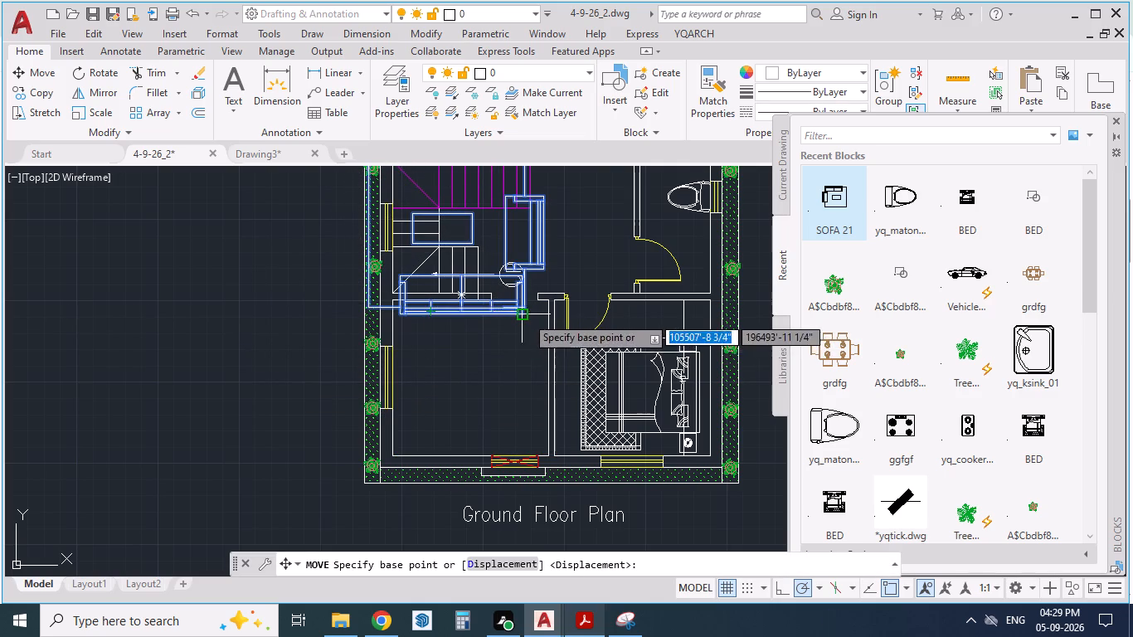
pyautogui.moveTo(526, 316); pyautogui.dragTo(530, 443)
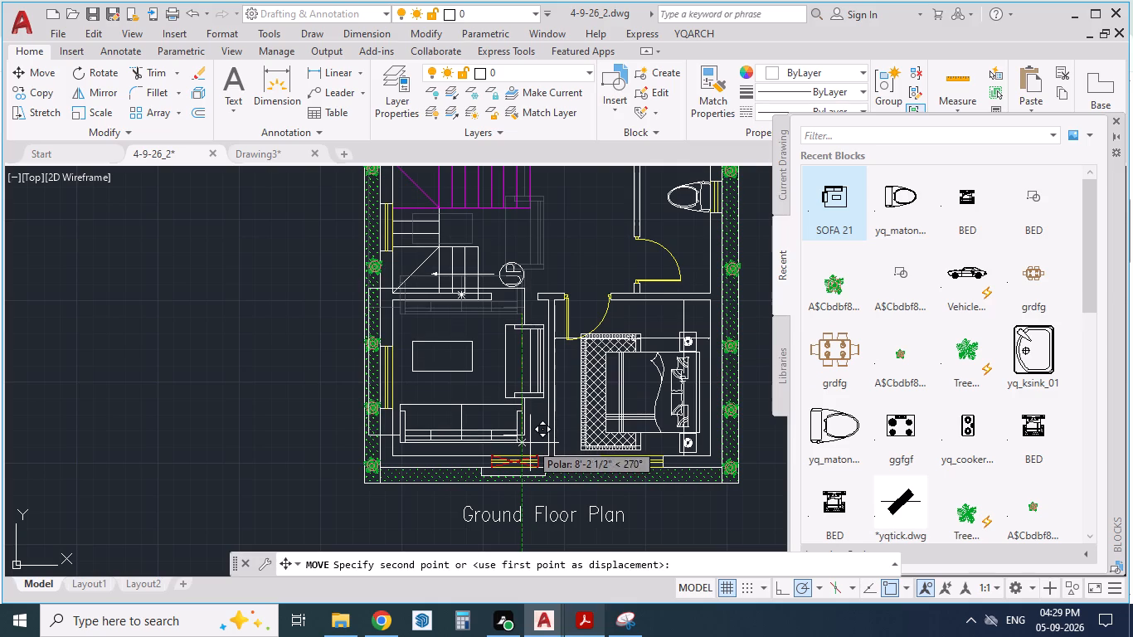
pyautogui.moveTo(530, 443); pyautogui.dragTo(524, 451)
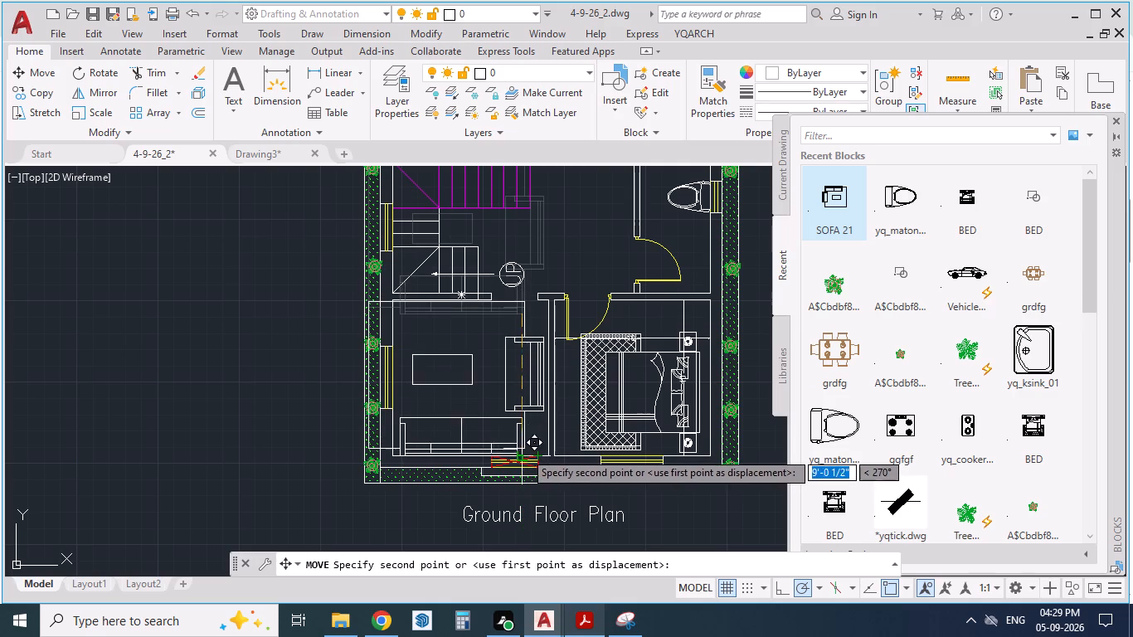
pyautogui.moveTo(524, 451); pyautogui.dragTo(519, 449)
pyautogui.click(519, 449)
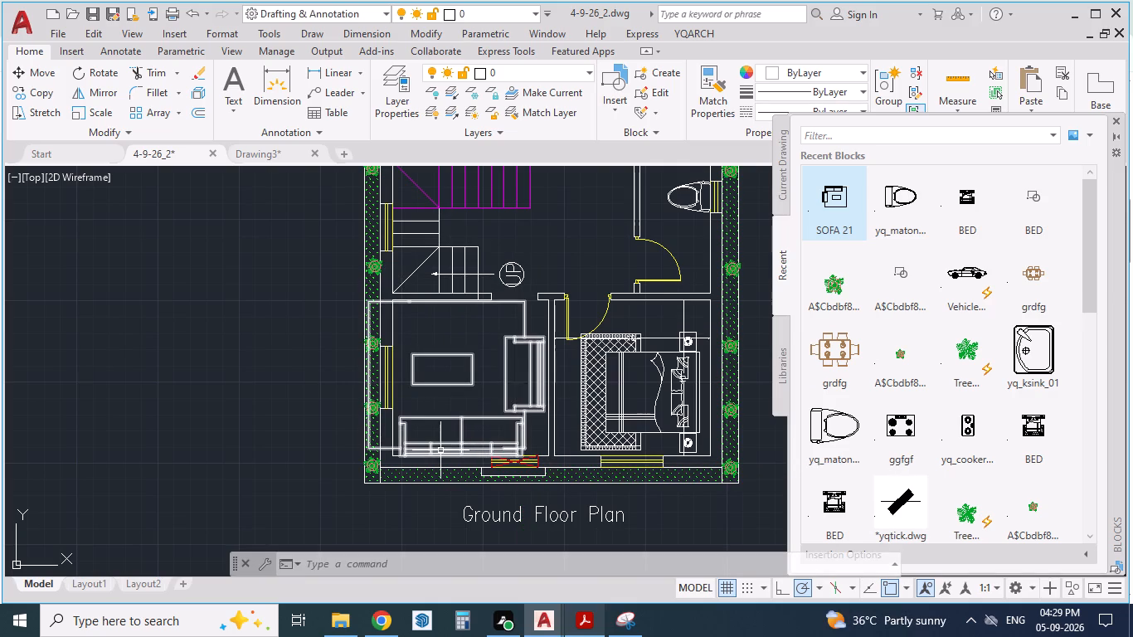
pyautogui.press('Escape')
pyautogui.press('Escape')
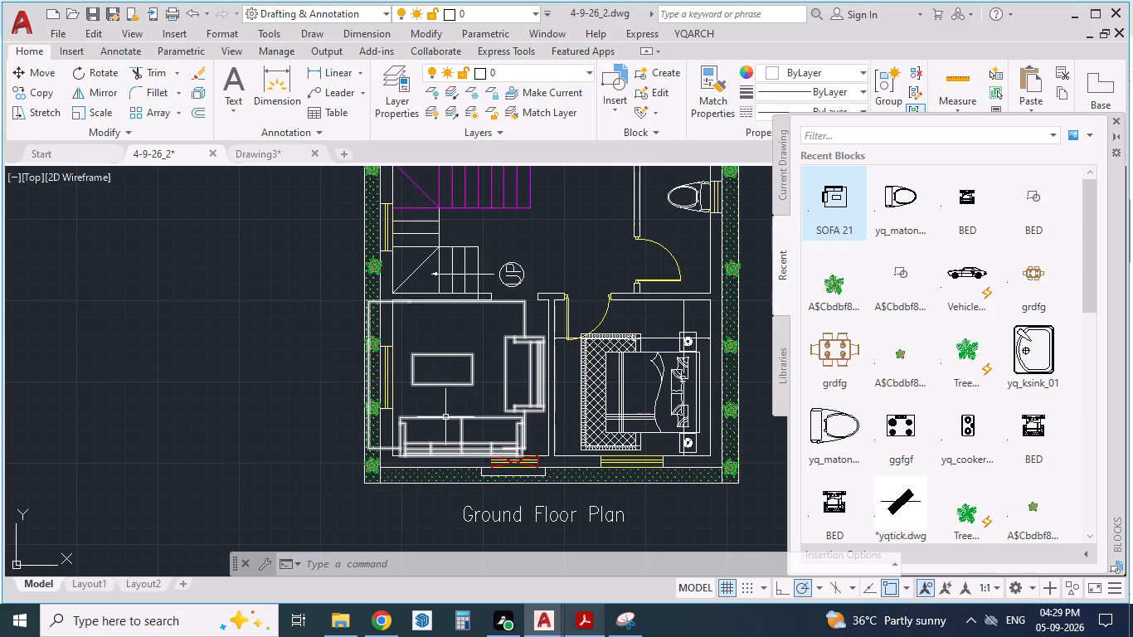
# Explode the sofa set block in the drawing room into separate objects.
pyautogui.click(445, 417)
pyautogui.rightClick(445, 417)
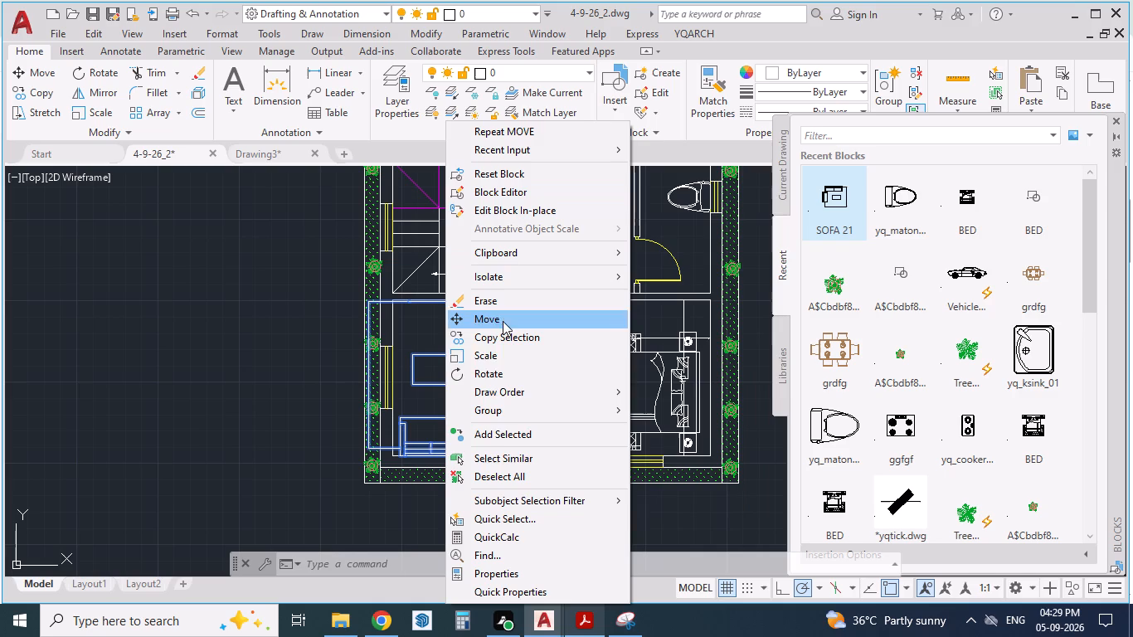
pyautogui.press('Escape')
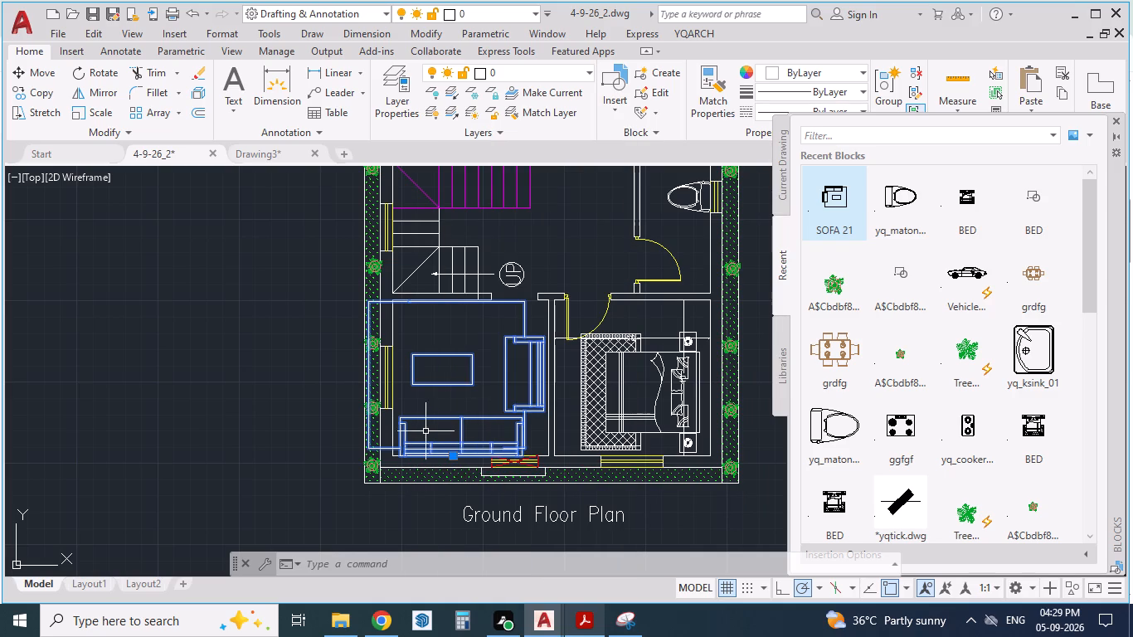
pyautogui.write('EX')
pyautogui.write('PLO')
pyautogui.write('DE')
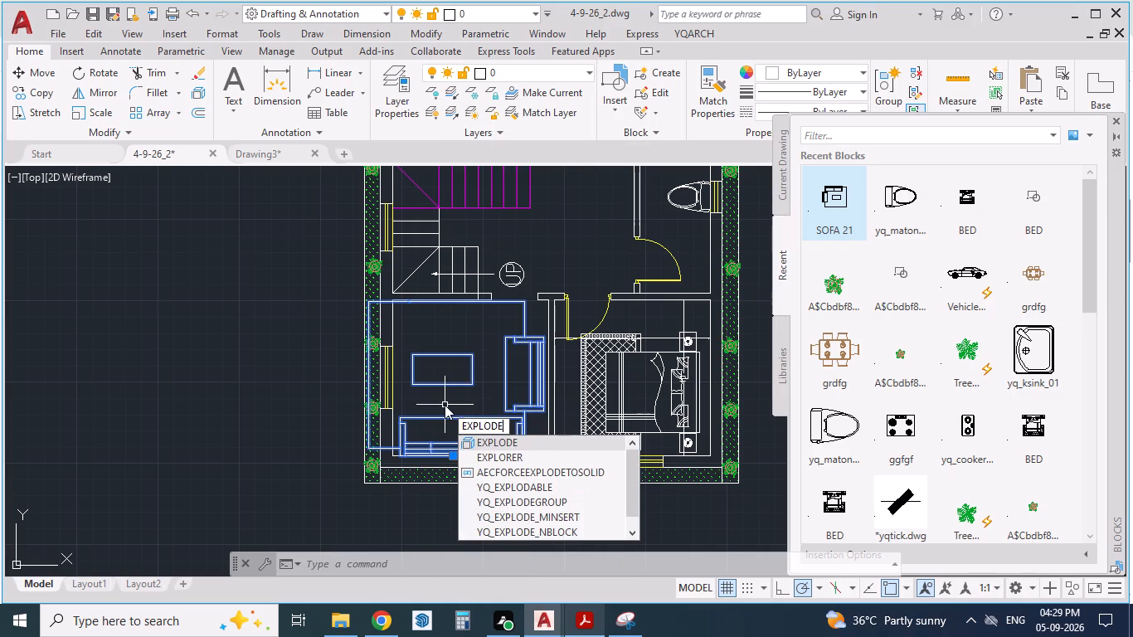
pyautogui.click(489, 437)
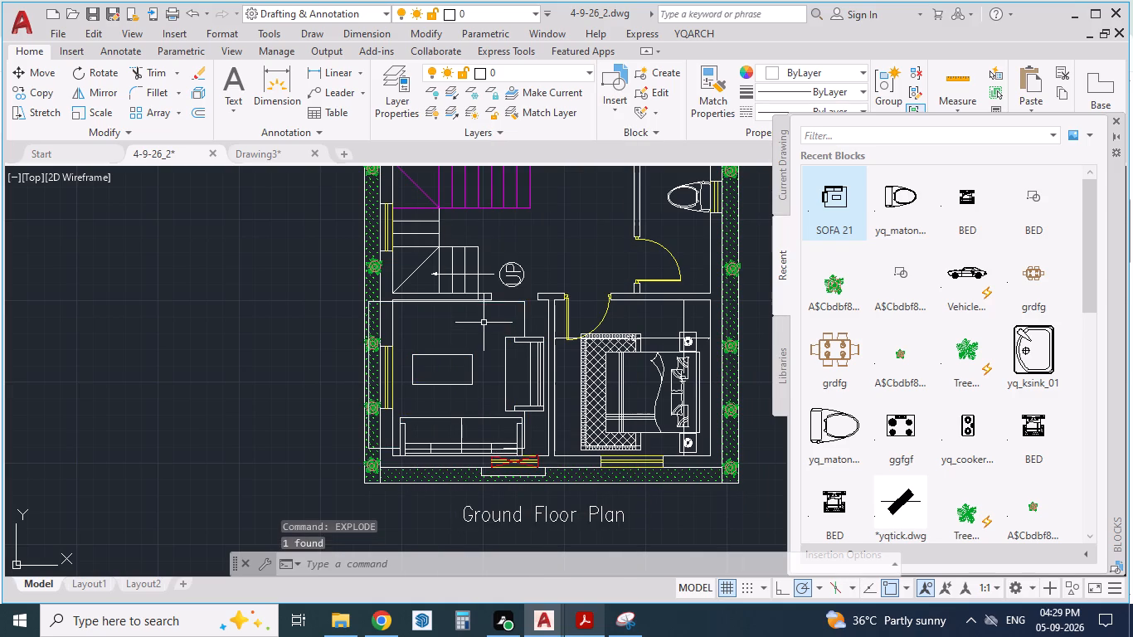
# Delete the upper-right piece of the large rectangular outline around the sofa set.
pyautogui.click(524, 317)
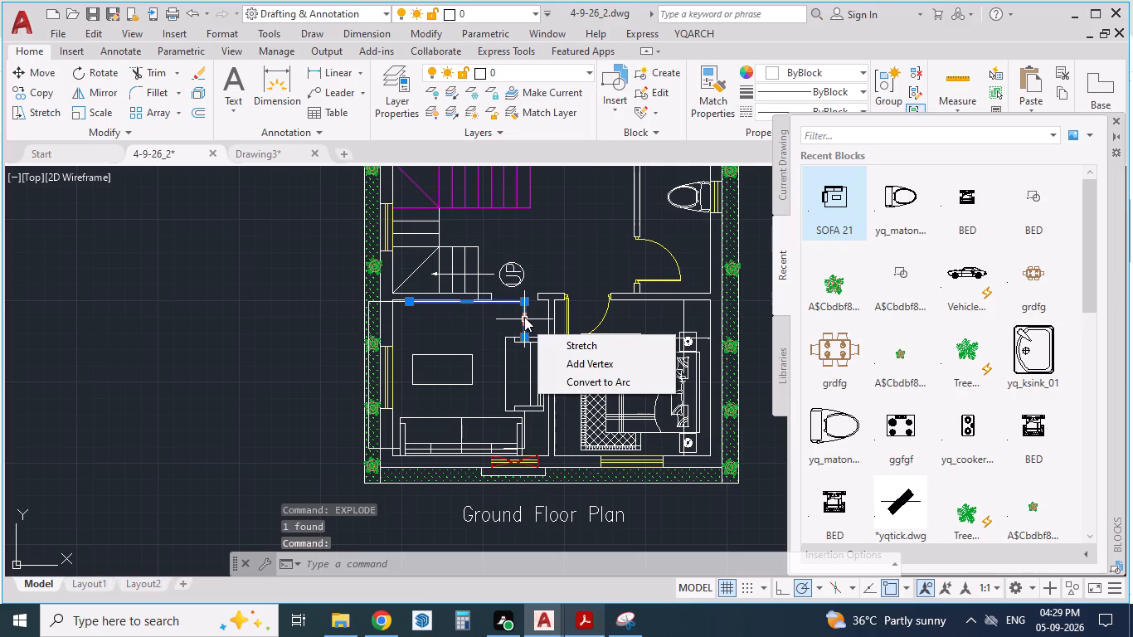
pyautogui.press('Delete')
# Delete the remaining upper and left pieces of the large rectangular outline around the drawing room's sofa set.
pyautogui.press('Escape')
pyautogui.press('Escape')
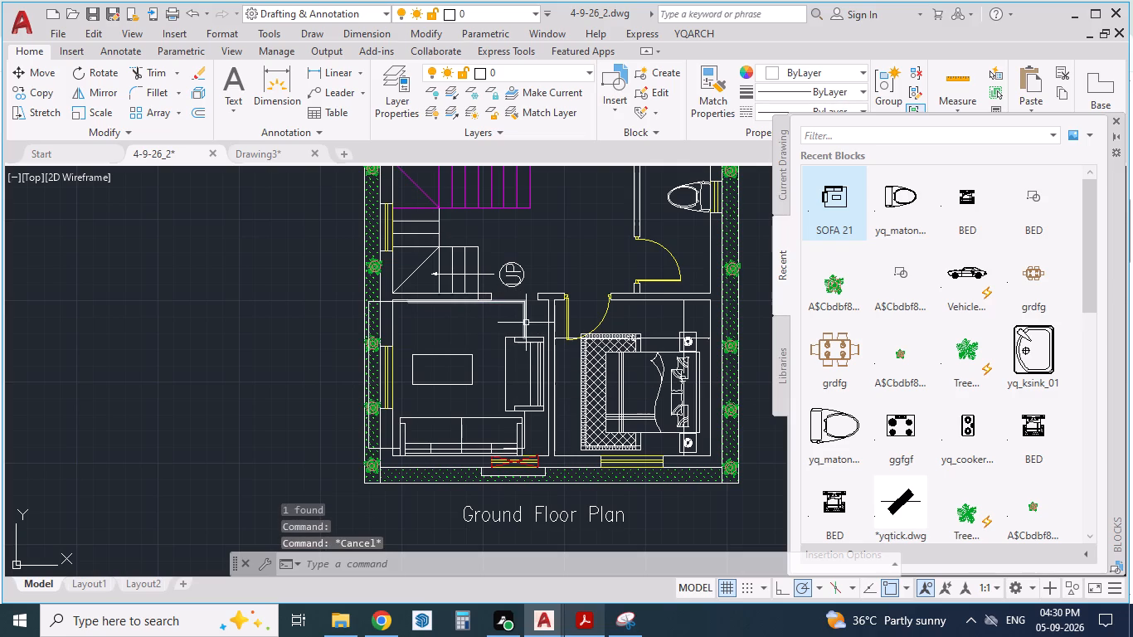
pyautogui.click(526, 323)
pyautogui.press('Delete')
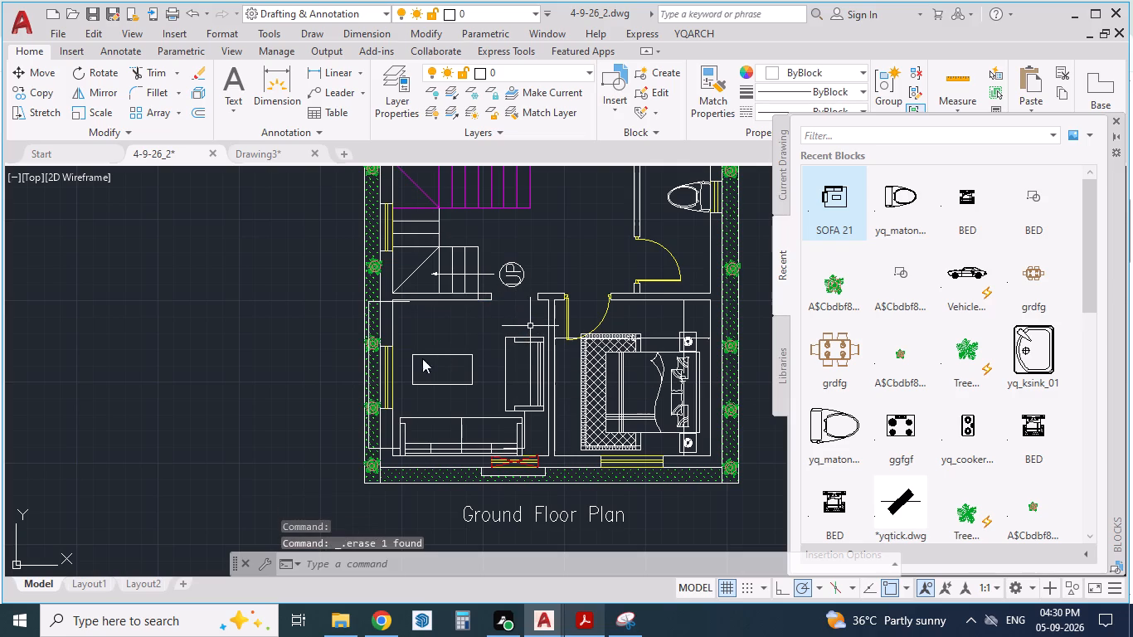
pyautogui.scroll(2, 392, 316)
pyautogui.click(368, 280)
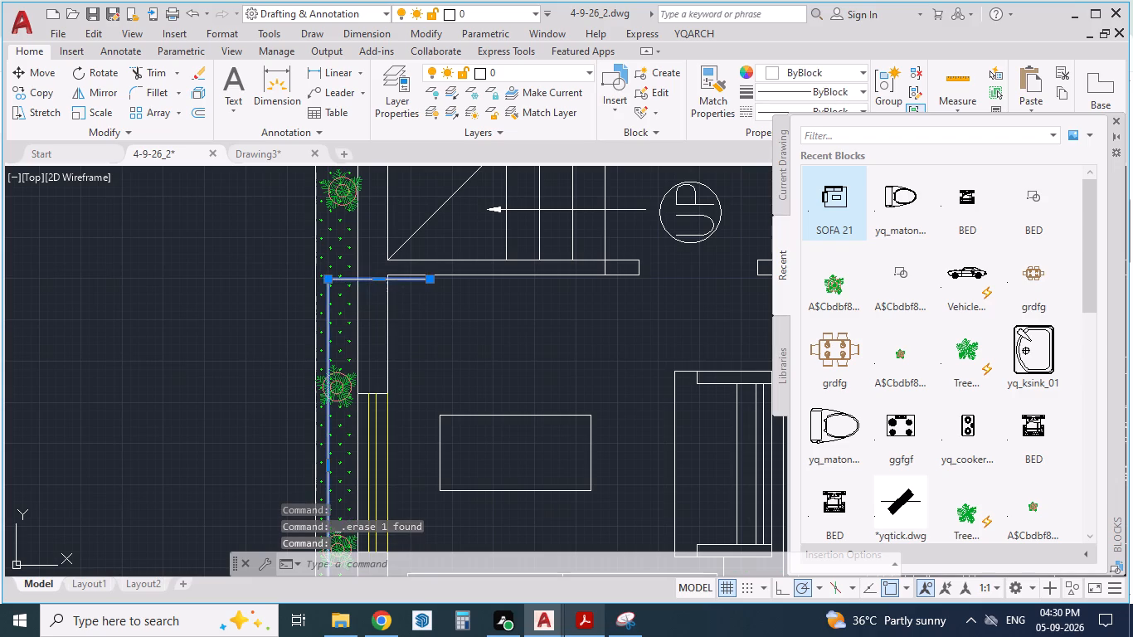
pyautogui.press('Delete')
pyautogui.scroll(-2, 421, 265)
pyautogui.scroll(1, 437, 364)
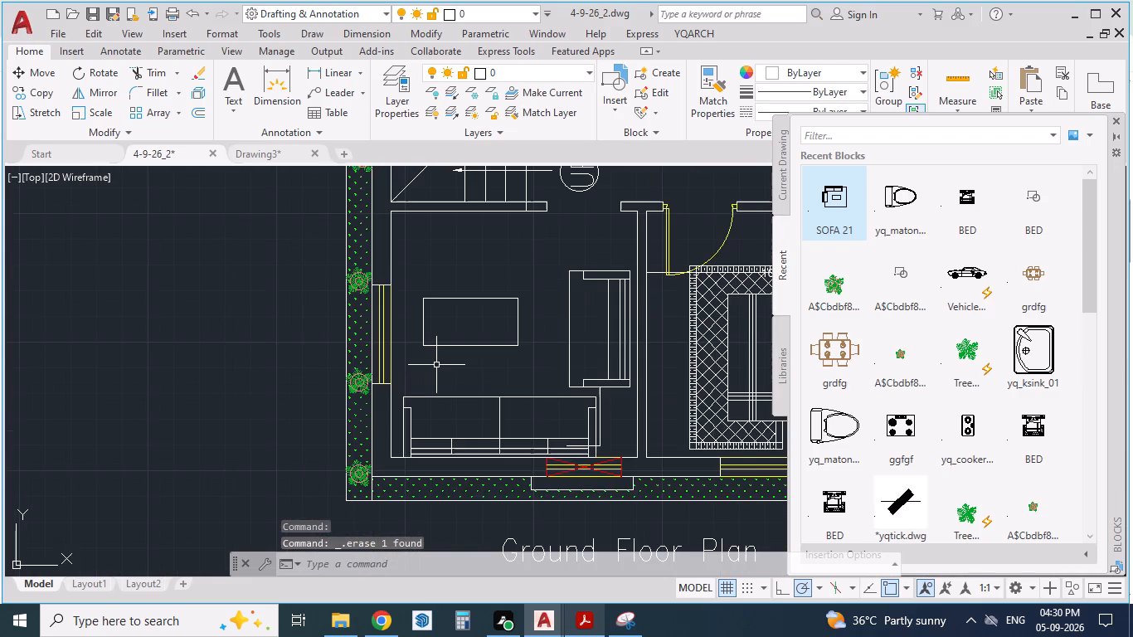
pyautogui.scroll(1, 398, 435)
pyautogui.scroll(-1, 391, 440)
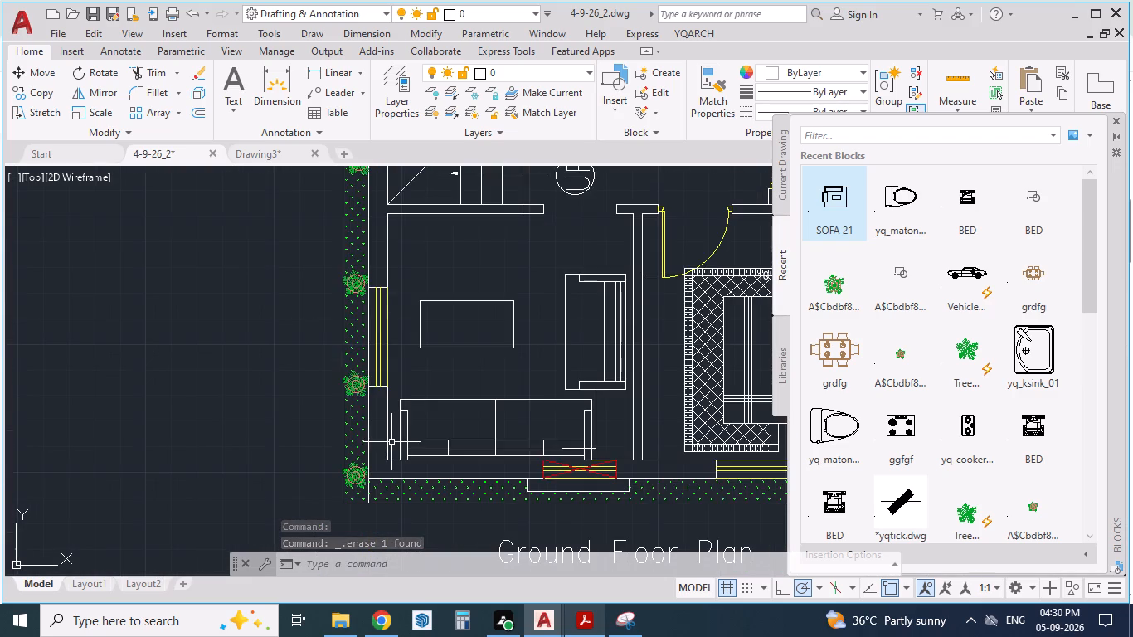
pyautogui.scroll(-1, 391, 442)
# Check the furniture layout in the reference PDF against the drawing, ending at the kitchen.
pyautogui.hotkey('alt', 'Tab')
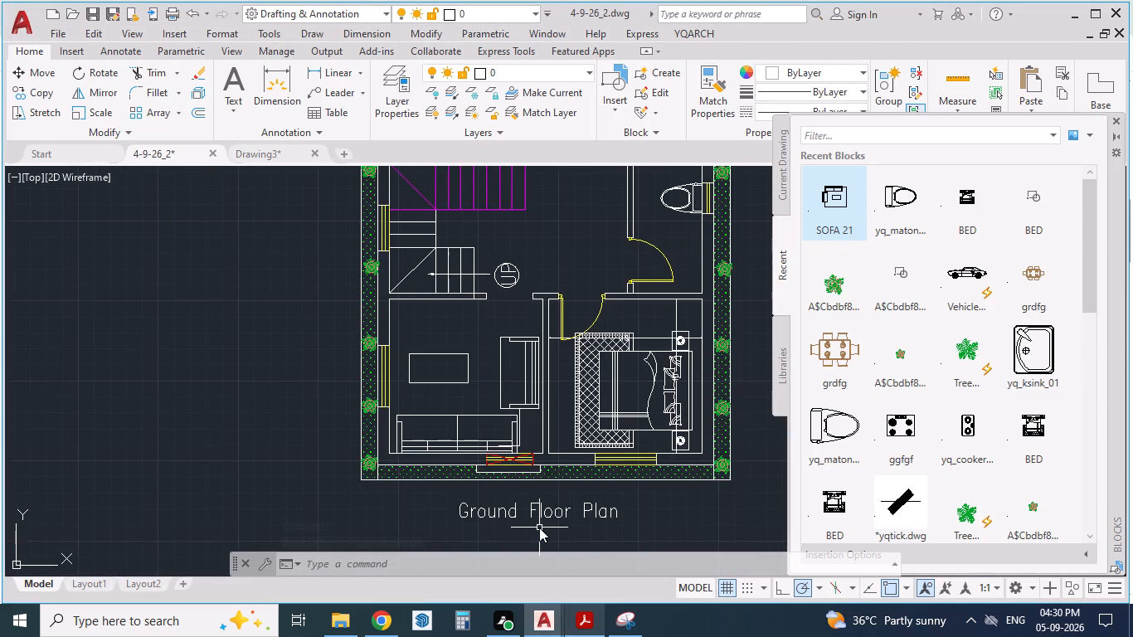
pyautogui.hotkey('alt', 'Tab')
pyautogui.hotkey('alt', 'Tab')
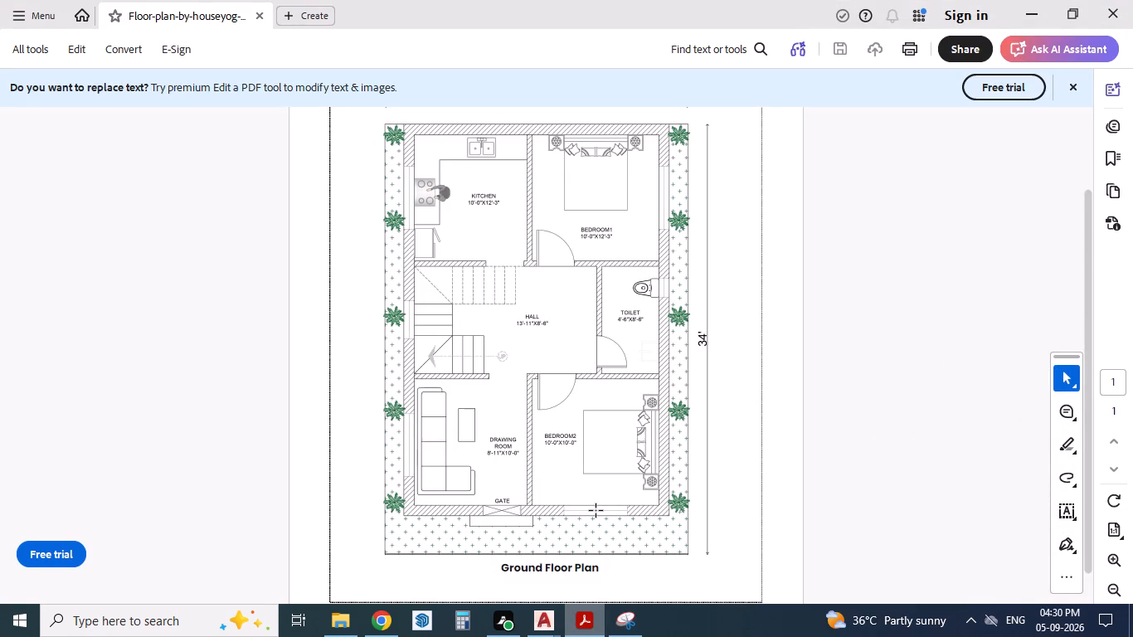
pyautogui.hotkey('alt', 'Tab')
pyautogui.scroll(-1, 596, 510)
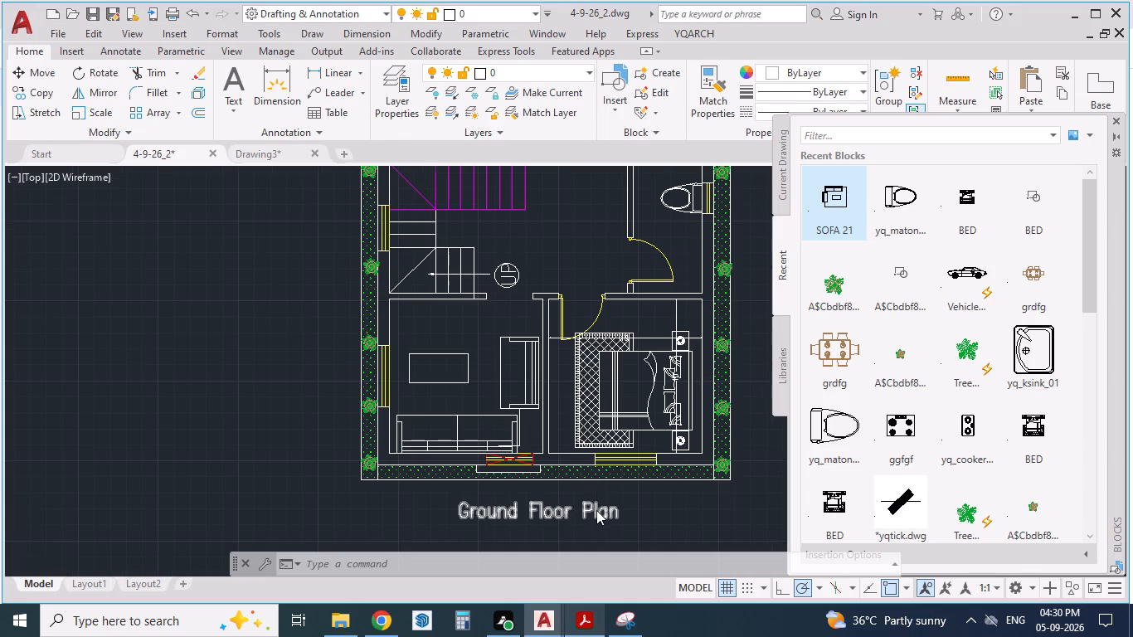
pyautogui.scroll(-1, 562, 326)
pyautogui.scroll(2, 547, 227)
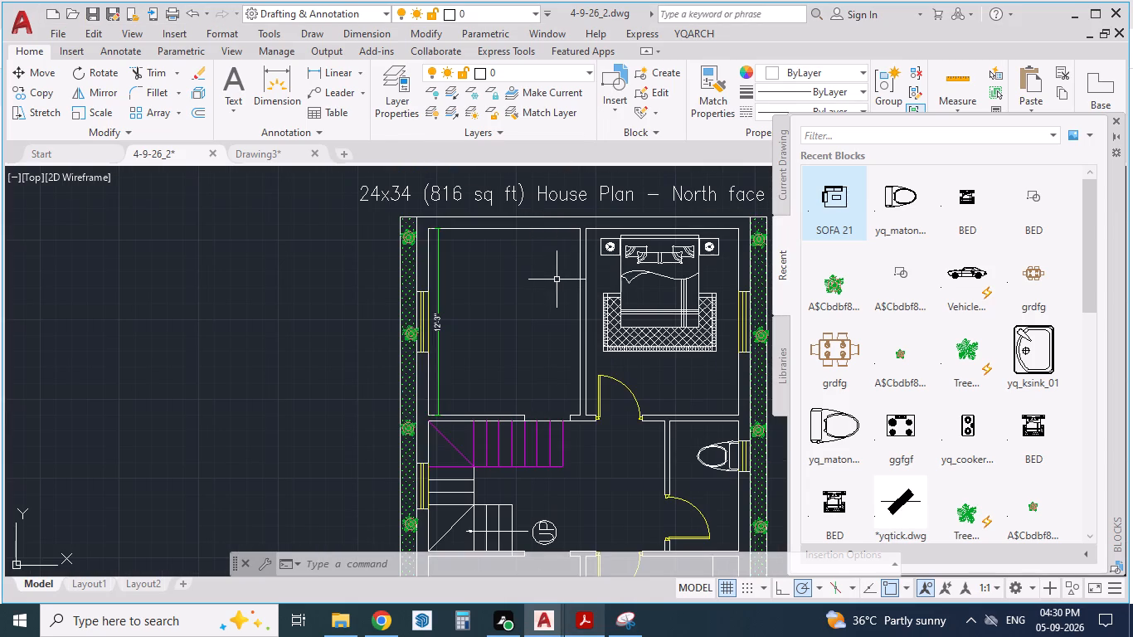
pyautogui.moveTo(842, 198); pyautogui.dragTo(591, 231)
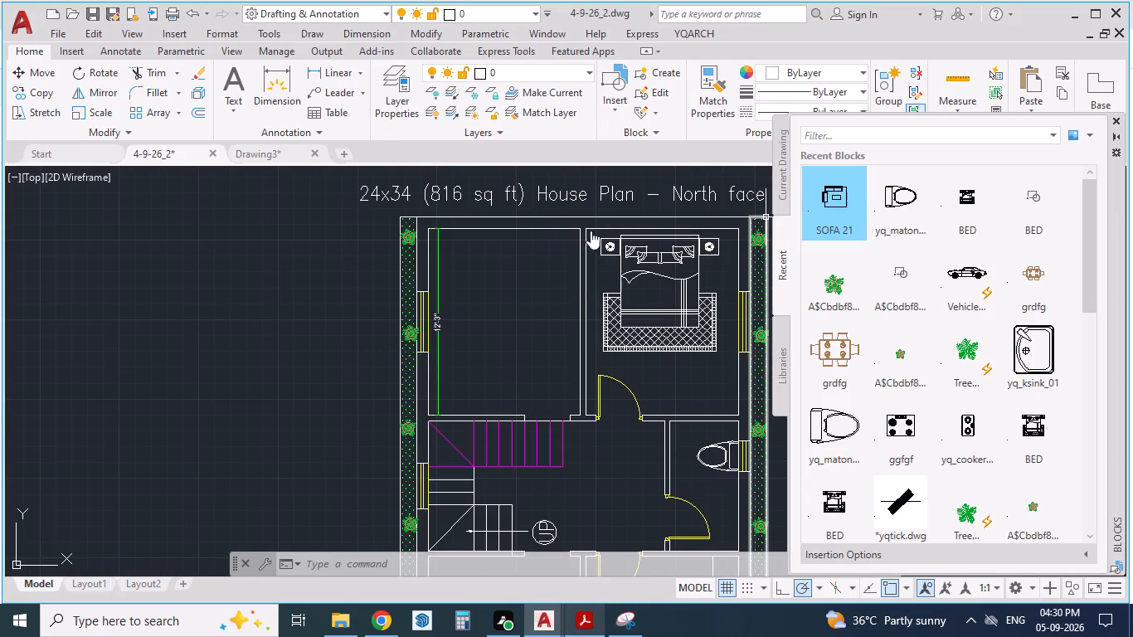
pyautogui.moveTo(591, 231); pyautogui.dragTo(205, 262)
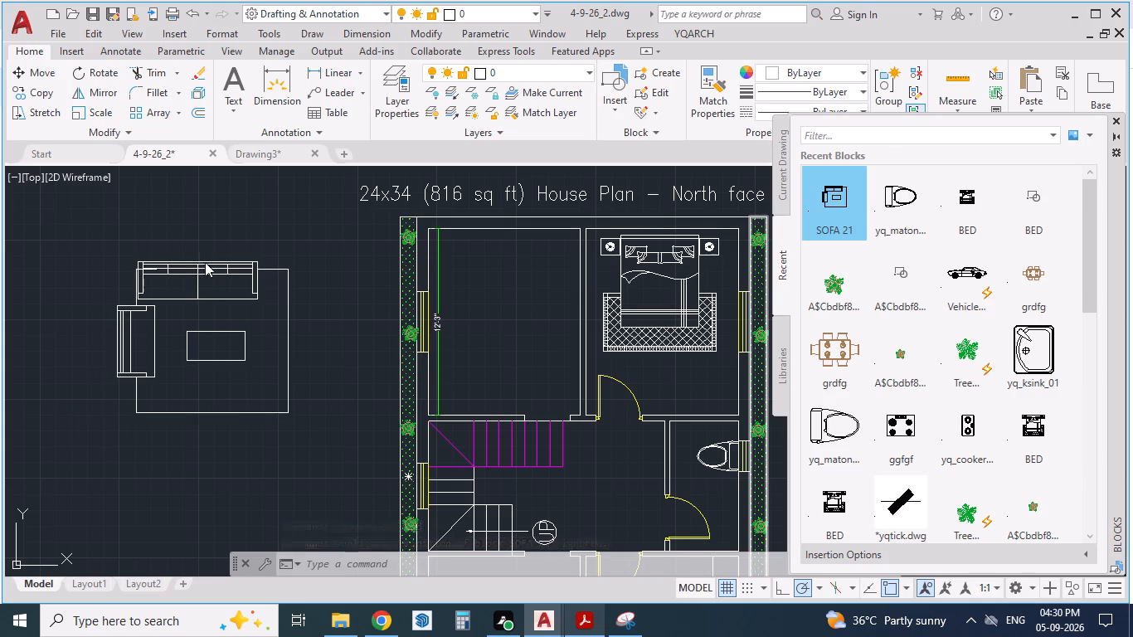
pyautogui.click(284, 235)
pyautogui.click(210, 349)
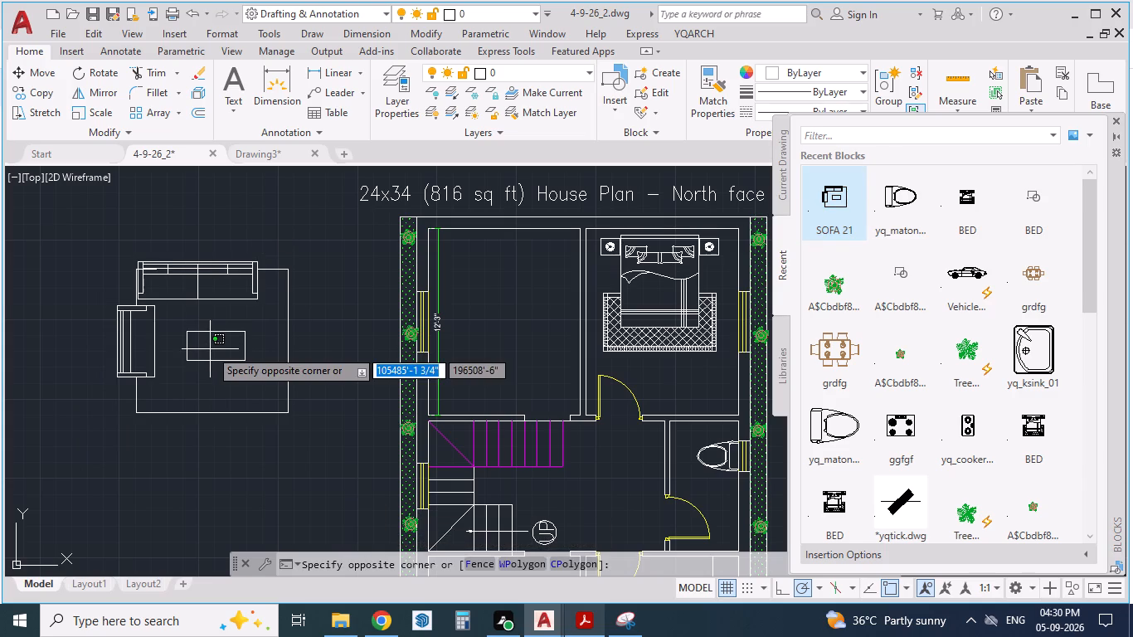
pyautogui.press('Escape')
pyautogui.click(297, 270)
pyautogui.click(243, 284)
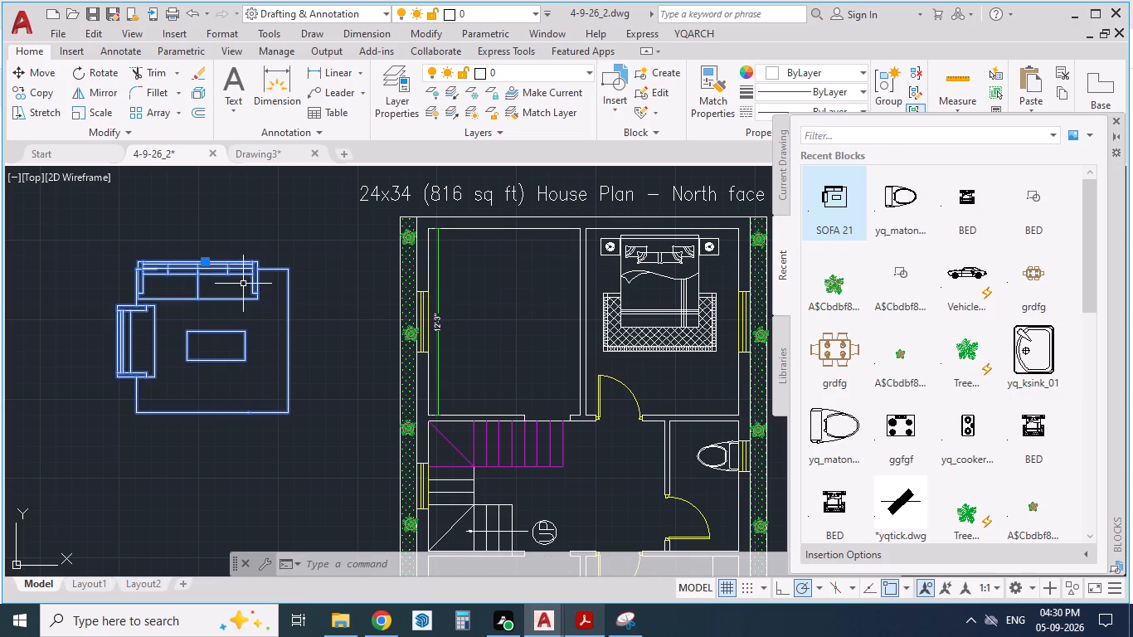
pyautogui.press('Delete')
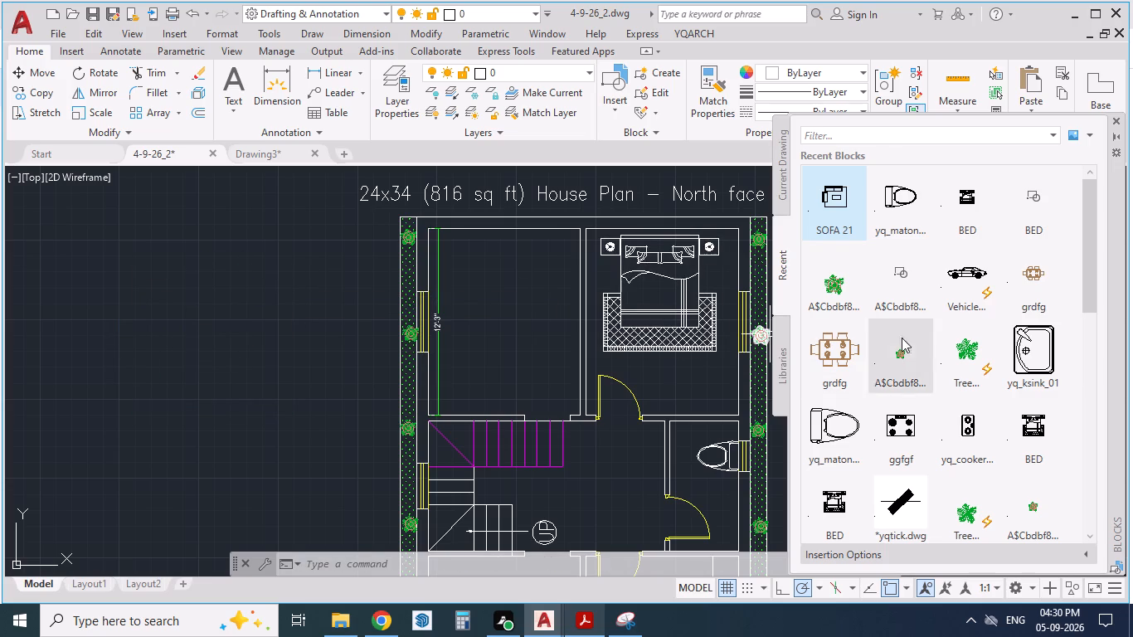
# Insert the yq_ksink_01 sink block in the kitchen's upper-left corner, against the left wall.
pyautogui.moveTo(1027, 344); pyautogui.dragTo(493, 375)
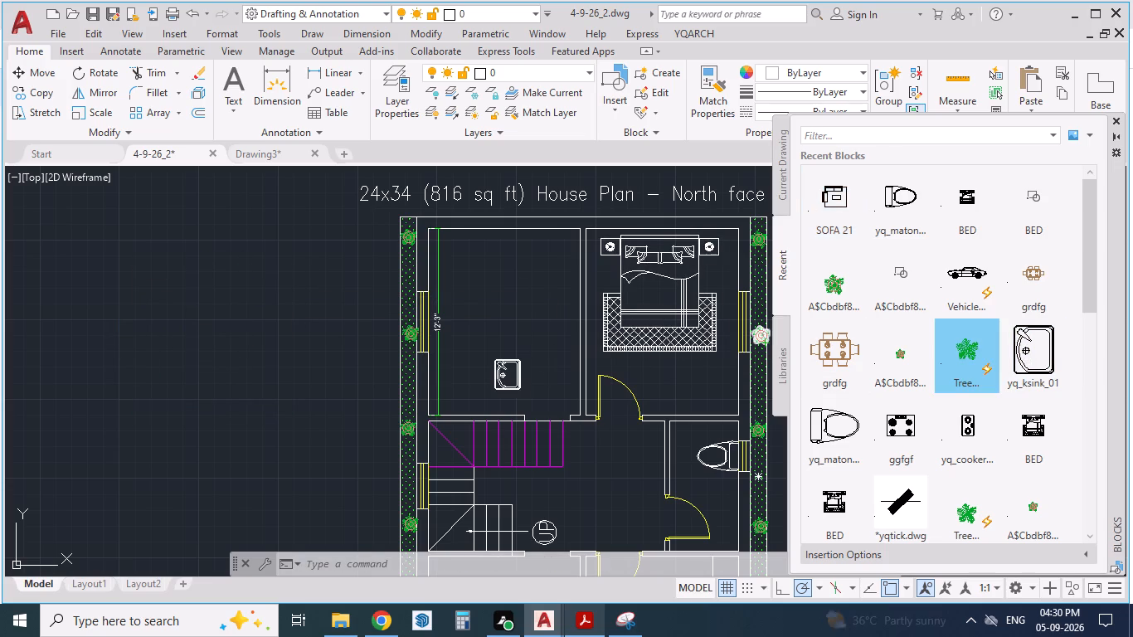
pyautogui.moveTo(493, 375); pyautogui.dragTo(430, 248)
pyautogui.click(430, 248)
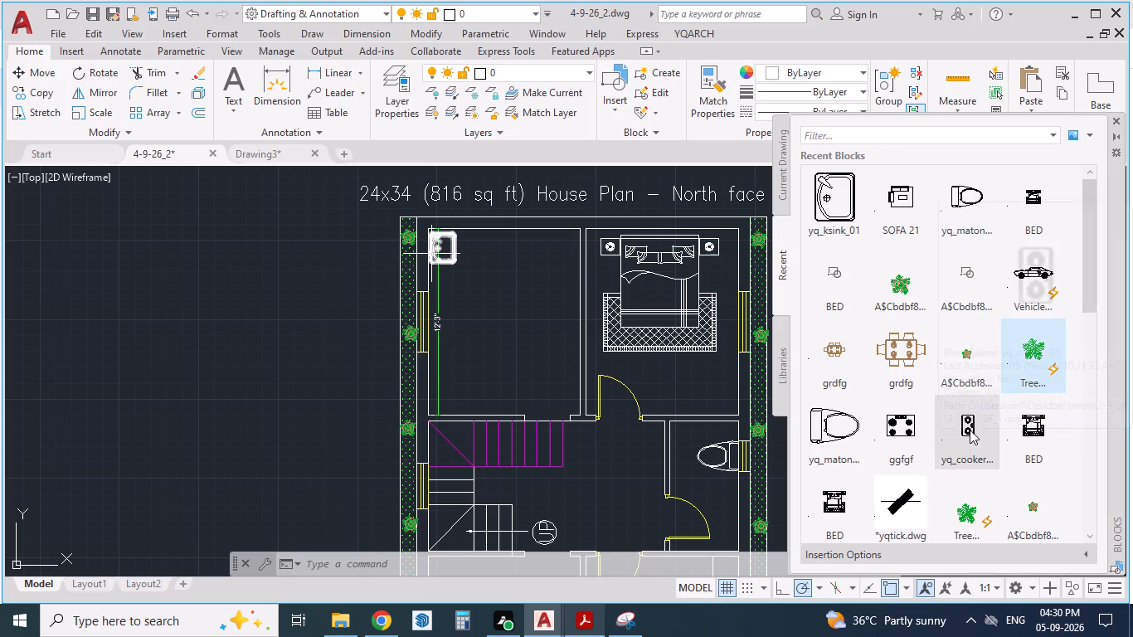
# Insert the yq_cooker_01 block against the kitchen's left wall, beside the window and below the sink.
pyautogui.moveTo(970, 430); pyautogui.dragTo(448, 381)
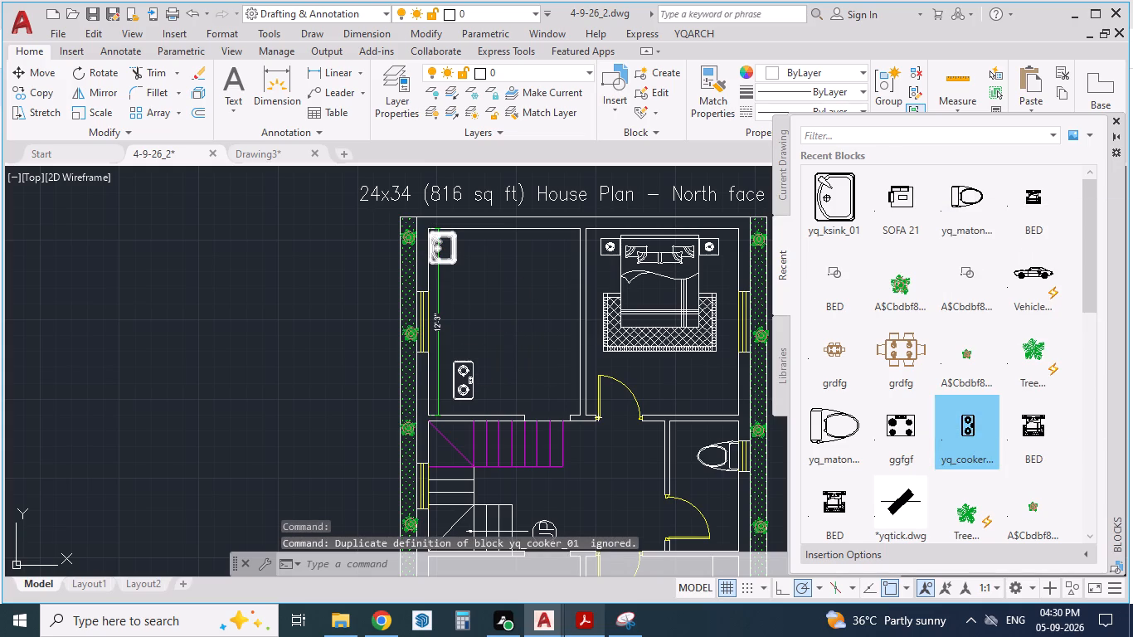
pyautogui.moveTo(448, 381); pyautogui.dragTo(441, 332)
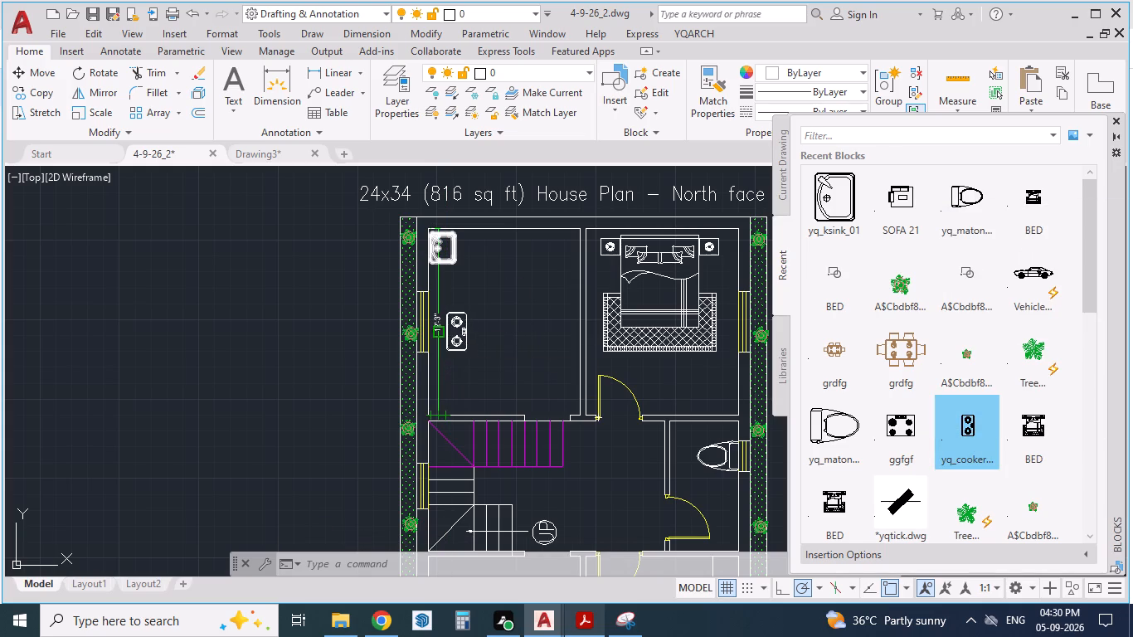
pyautogui.moveTo(441, 332); pyautogui.dragTo(427, 327)
pyautogui.click(427, 327)
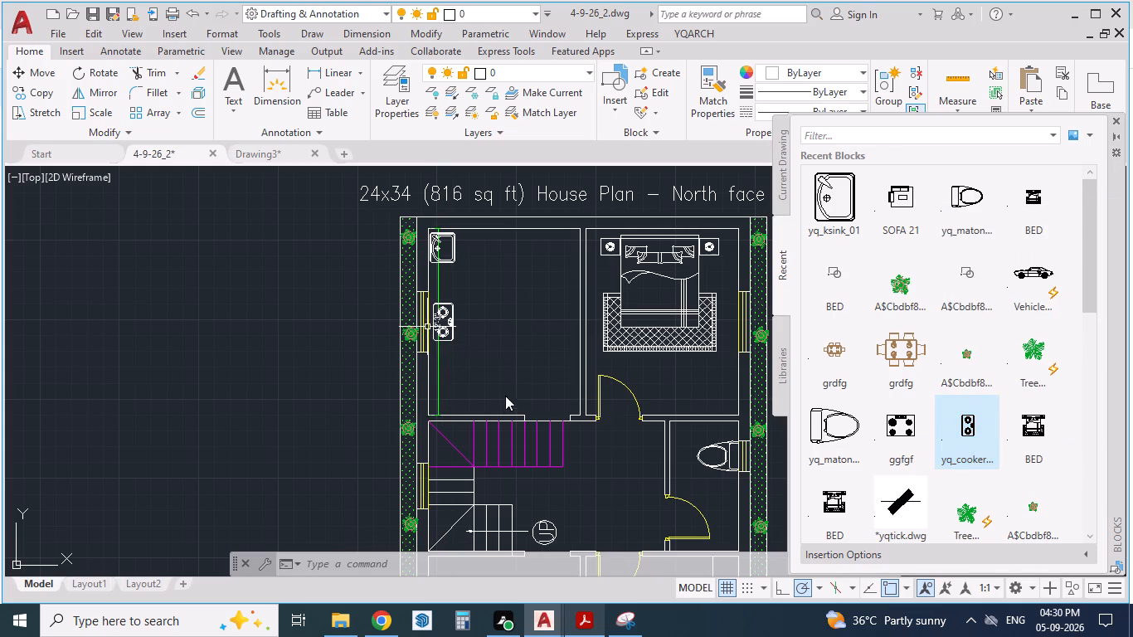
pyautogui.press('Escape')
# Compare the kitchen and overall plan with the reference PDF and look through the recent blocks for missing items.
pyautogui.hotkey('alt', 'Tab')
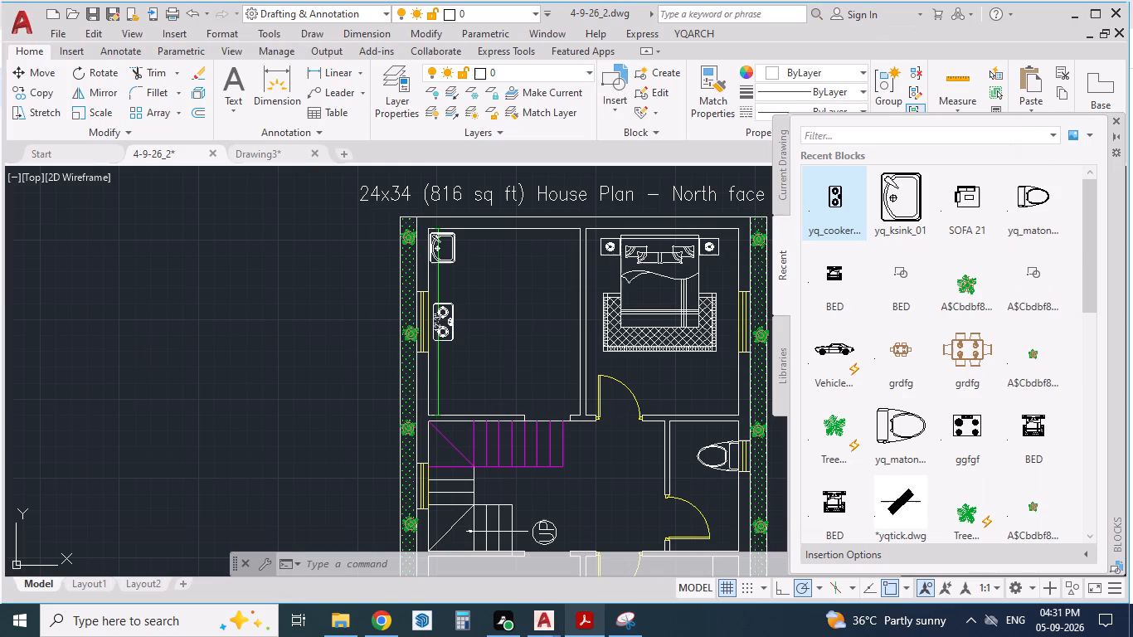
pyautogui.hotkey('alt', 'Tab')
pyautogui.hotkey('alt', 'Tab')
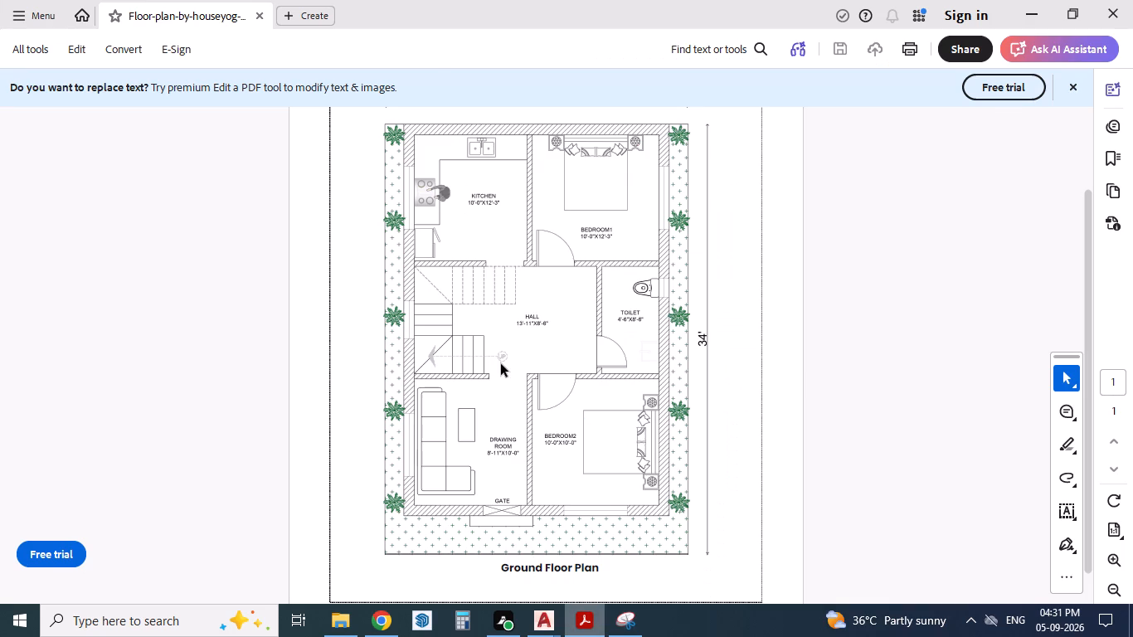
pyautogui.hotkey('alt', 'Tab')
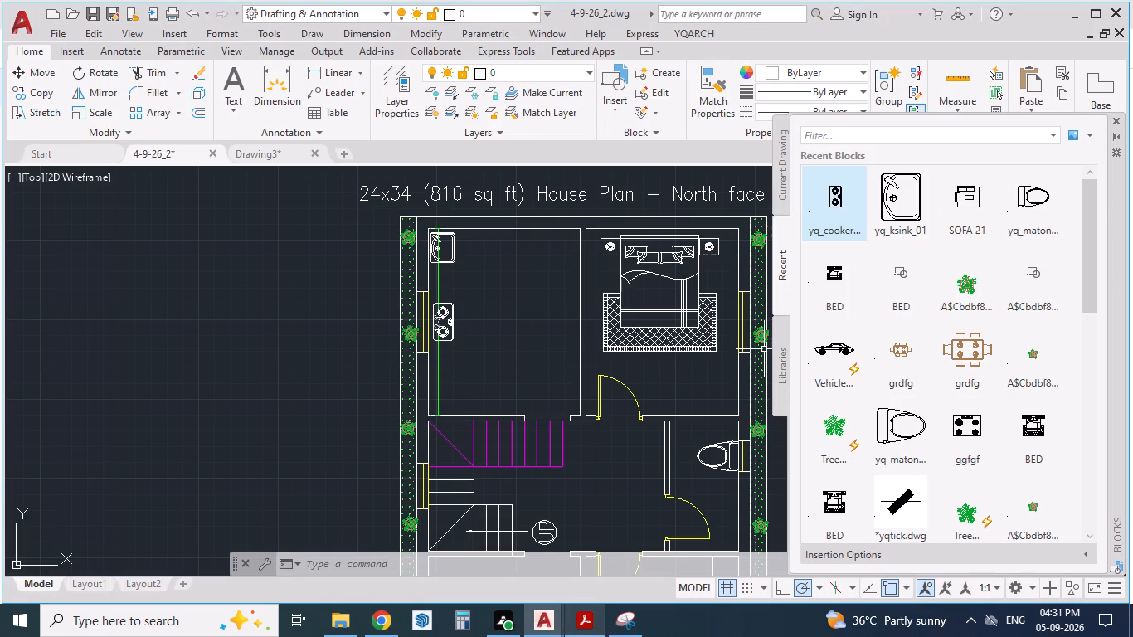
pyautogui.scroll(-1, 868, 330)
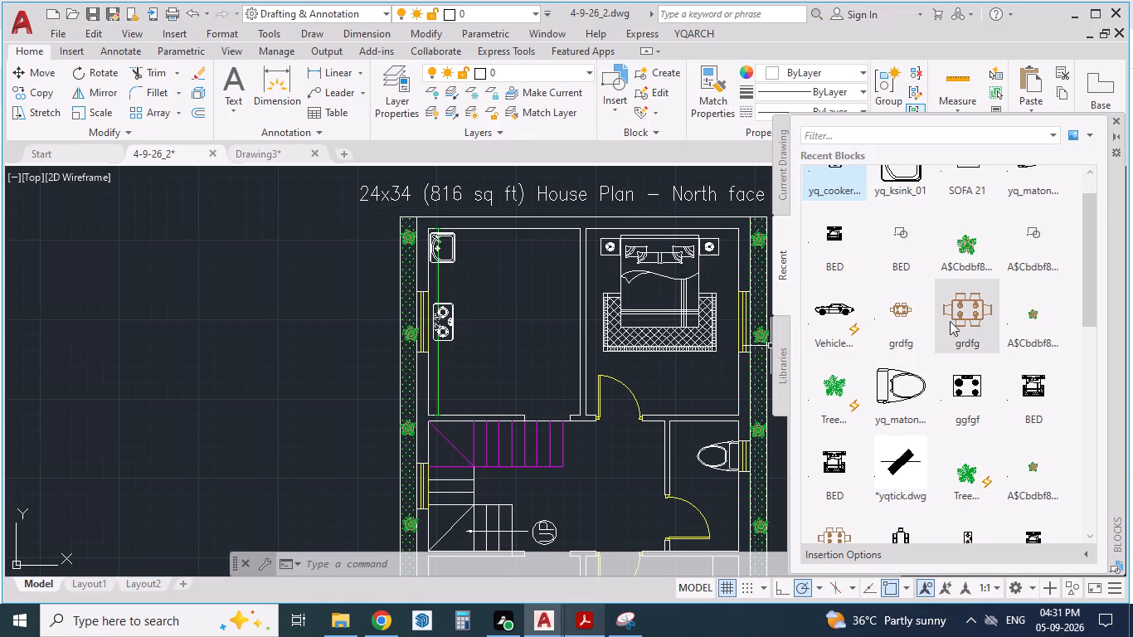
pyautogui.scroll(-1, 721, 289)
pyautogui.scroll(1, 488, 303)
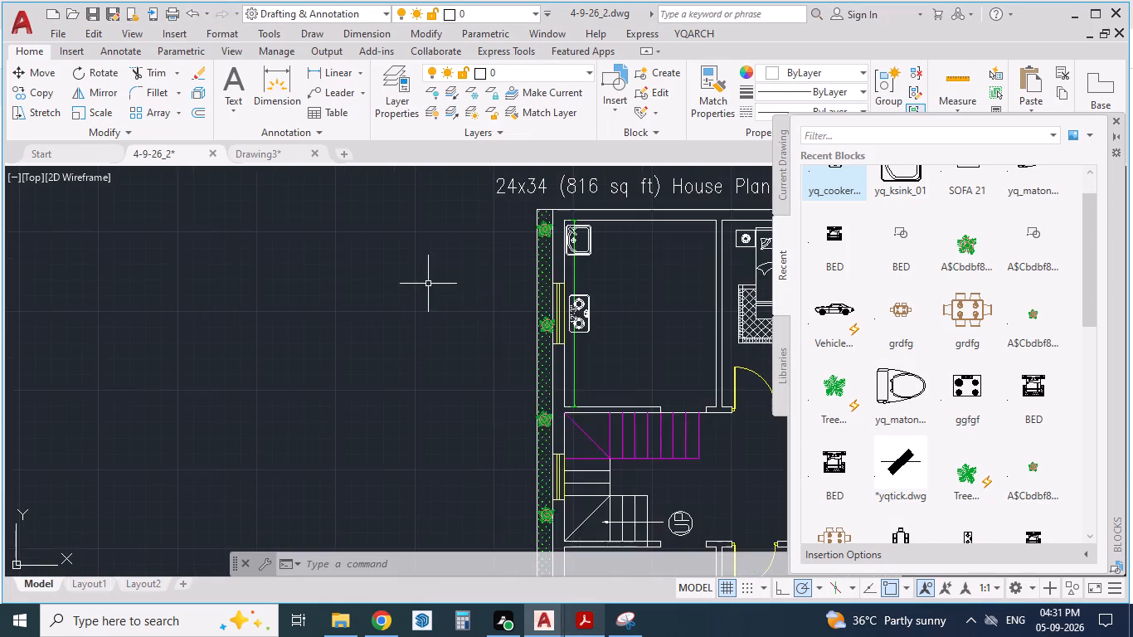
pyautogui.scroll(-2, 415, 280)
pyautogui.scroll(1, 687, 375)
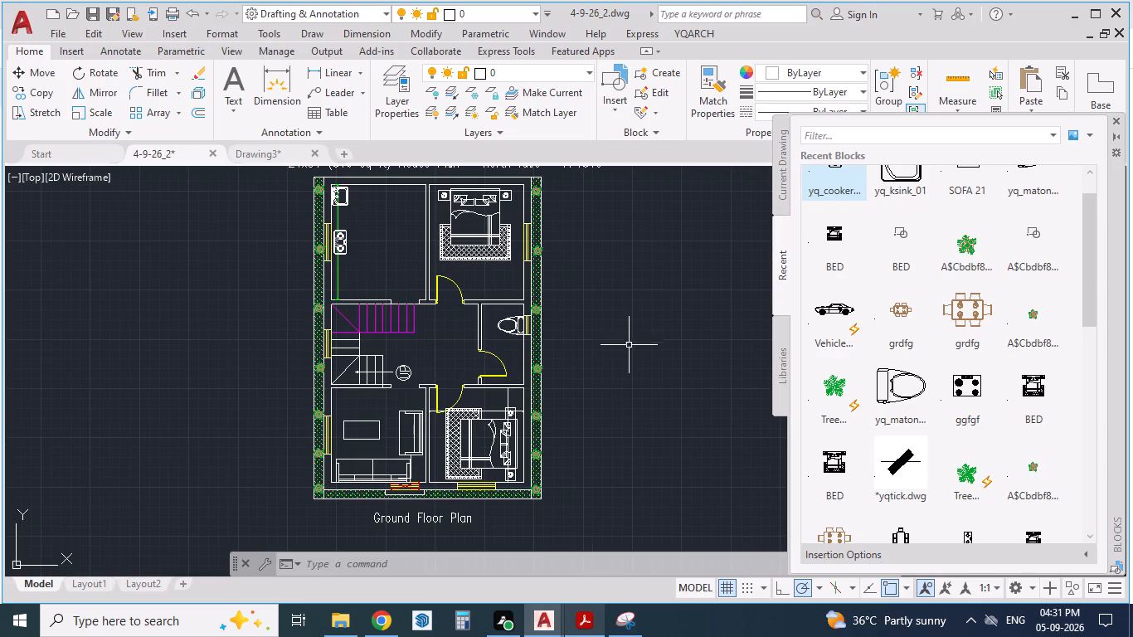
pyautogui.scroll(-1, 629, 350)
pyautogui.hotkey('alt', 'Tab')
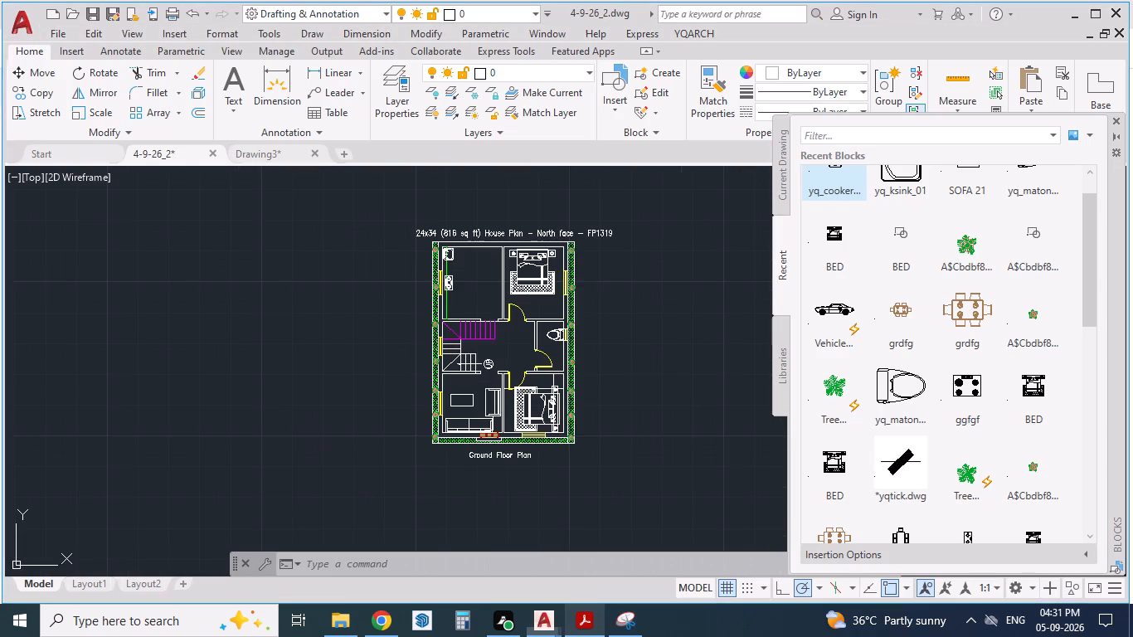
pyautogui.hotkey('alt', 'Tab')
pyautogui.hotkey('alt', 'Tab')
pyautogui.hotkey('alt', 'Tab')
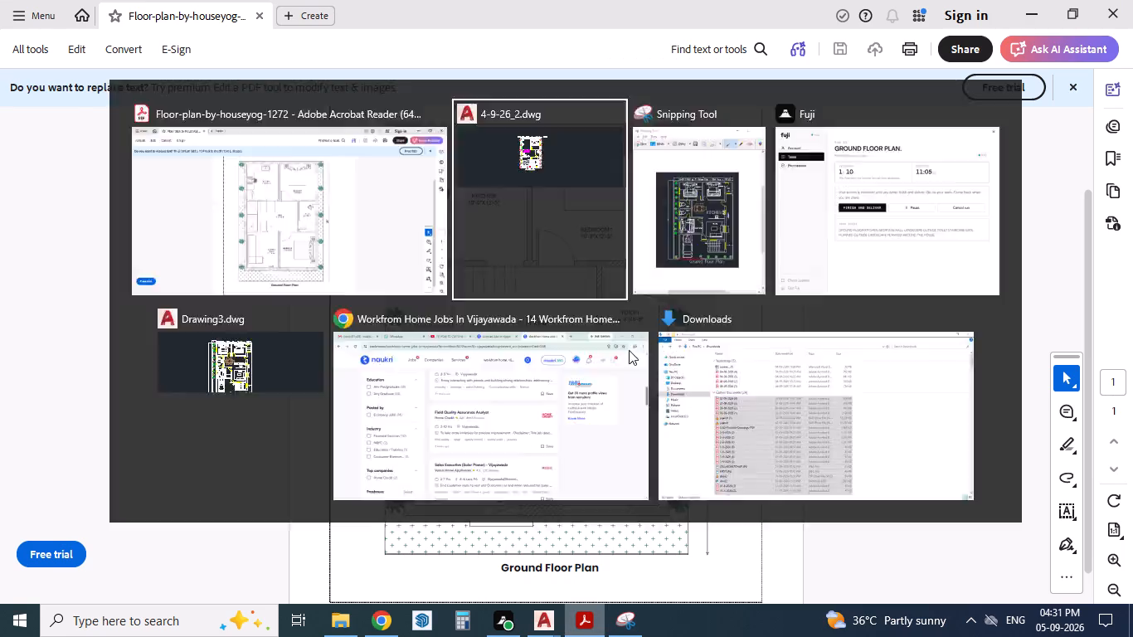
# Draw a short line across the top end of the partition wall between the kitchen and the upper bedroom.
pyautogui.scroll(4, 511, 231)
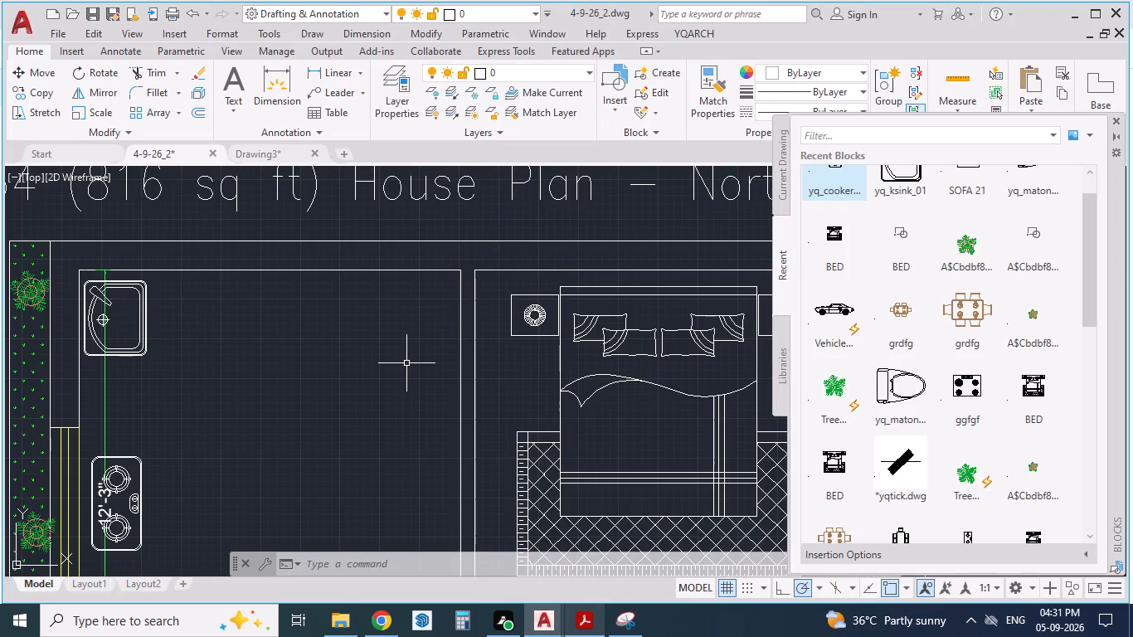
pyautogui.press('l')
pyautogui.press('Return')
pyautogui.scroll(1, 467, 269)
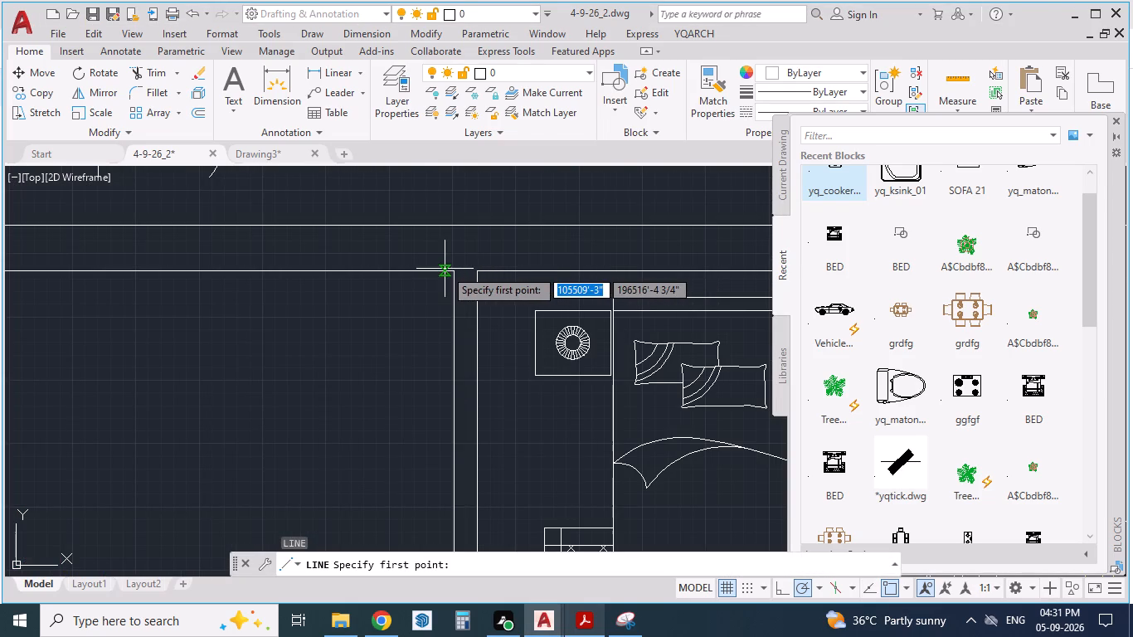
pyautogui.click(456, 272)
pyautogui.click(486, 274)
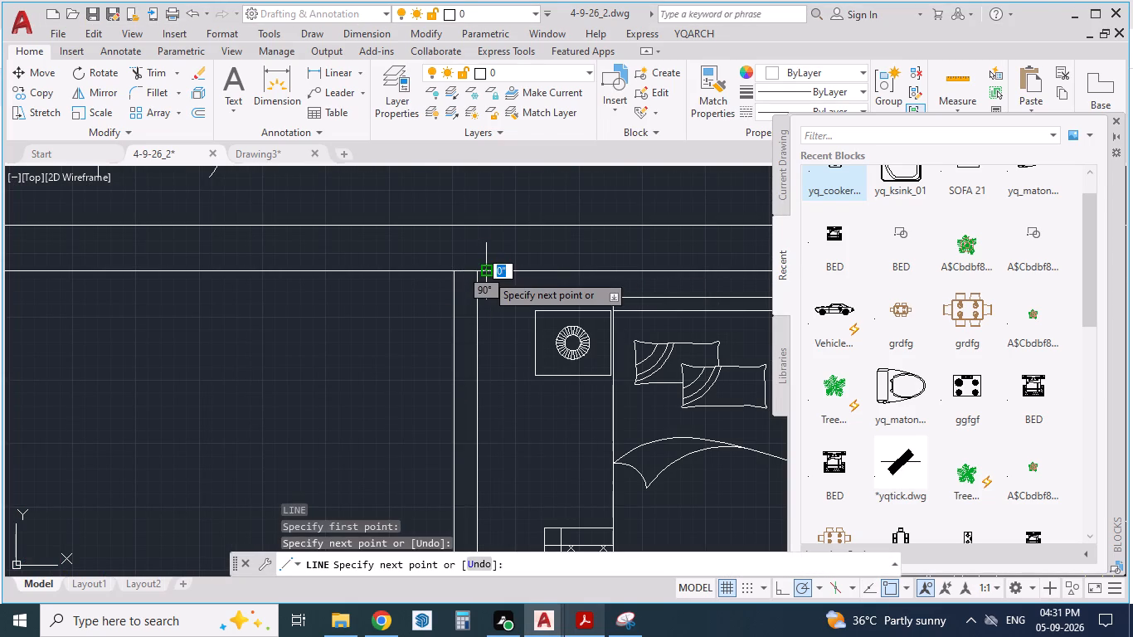
pyautogui.press('Return')
pyautogui.press('Escape')
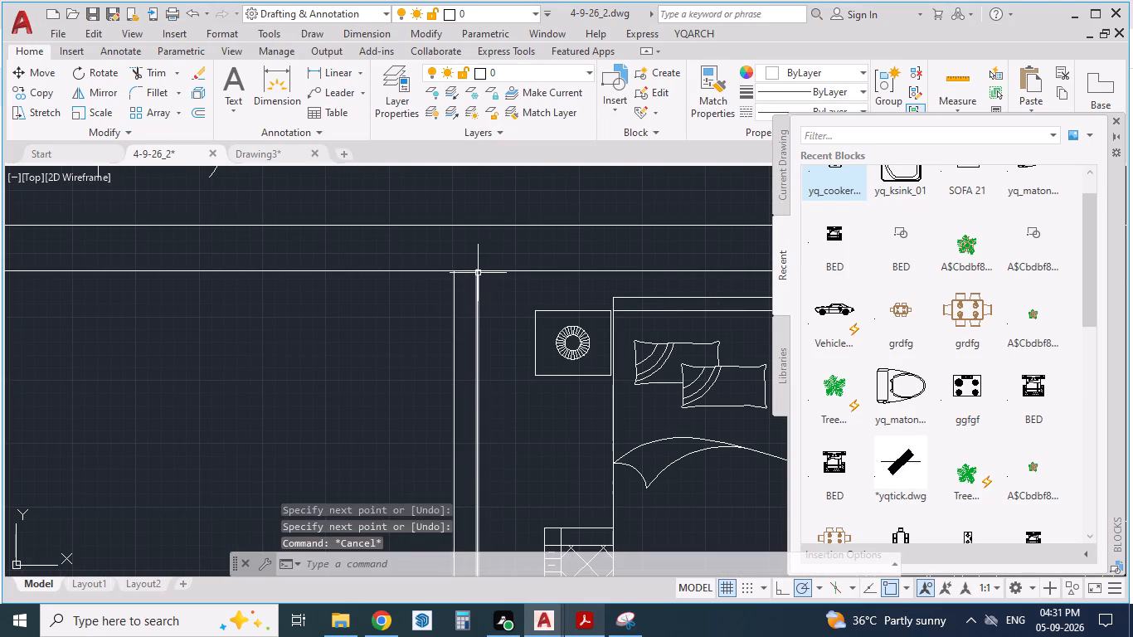
# Start a hatch in the top outer wall, between the two upper side windows, using the ANSI31 pattern.
pyautogui.press('h')
pyautogui.press('Return')
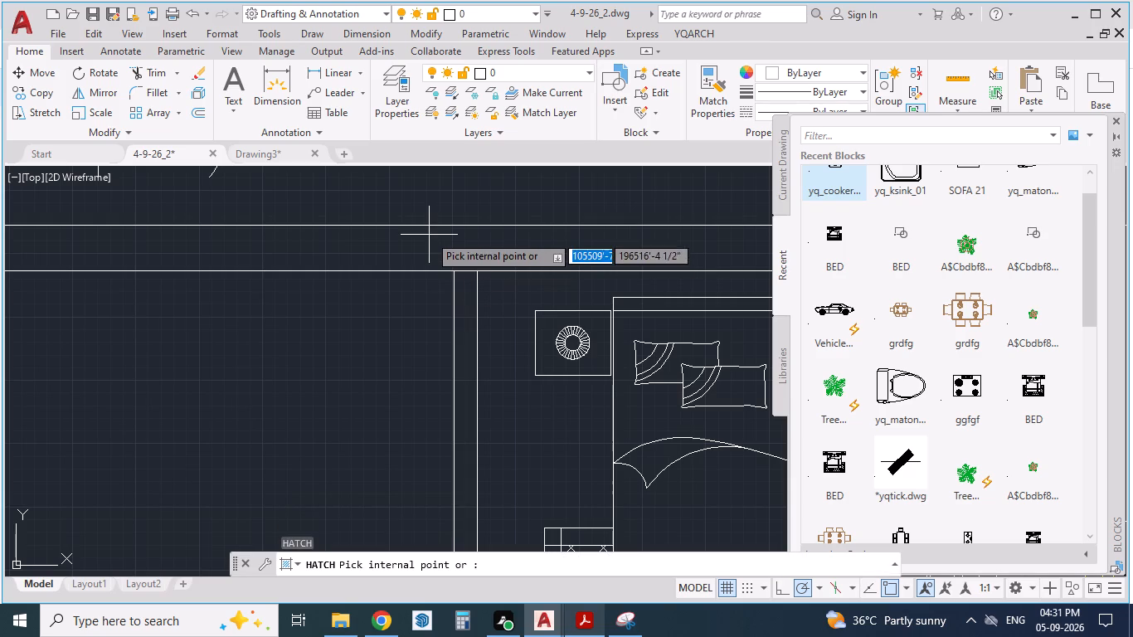
pyautogui.click(429, 231)
pyautogui.scroll(-2, 429, 231)
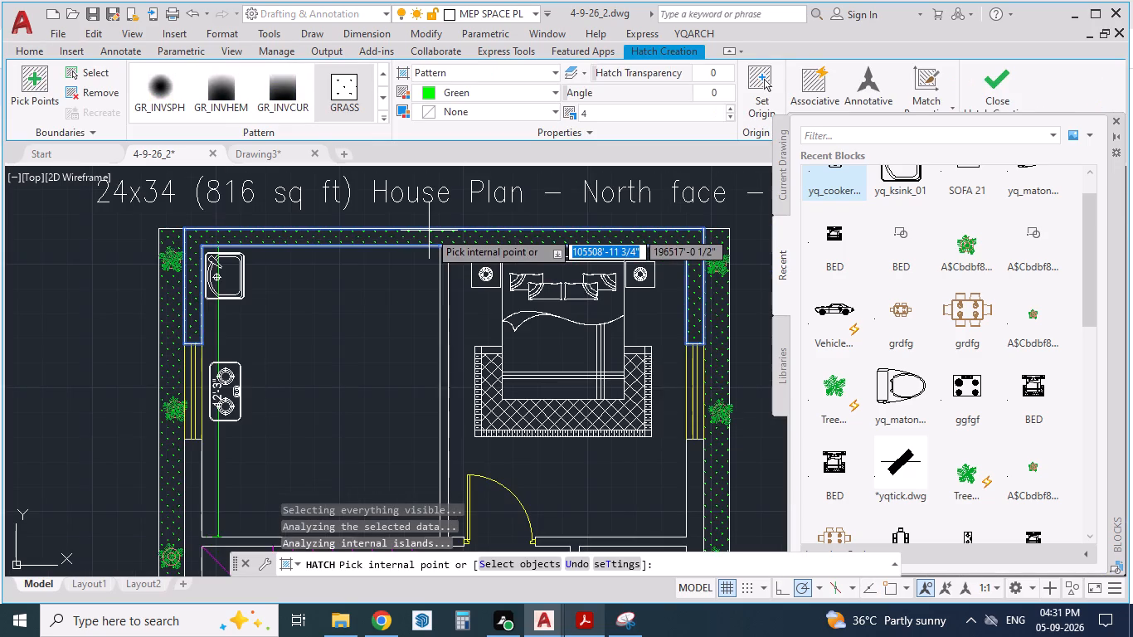
pyautogui.scroll(-1, 429, 231)
pyautogui.scroll(2, 429, 231)
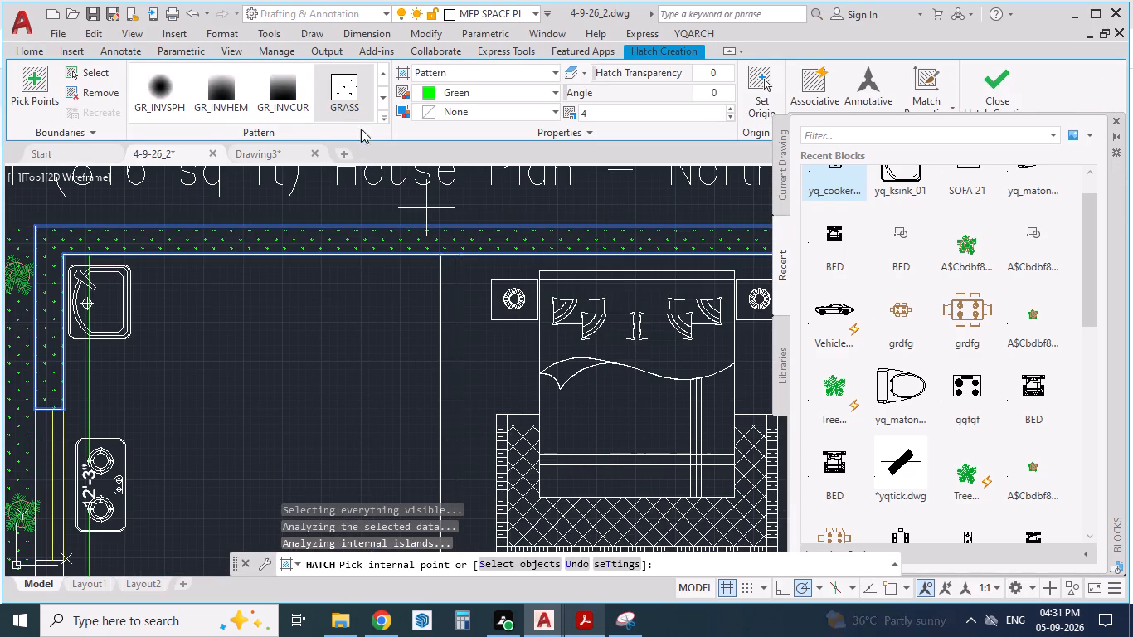
pyautogui.tripleClick(381, 71)
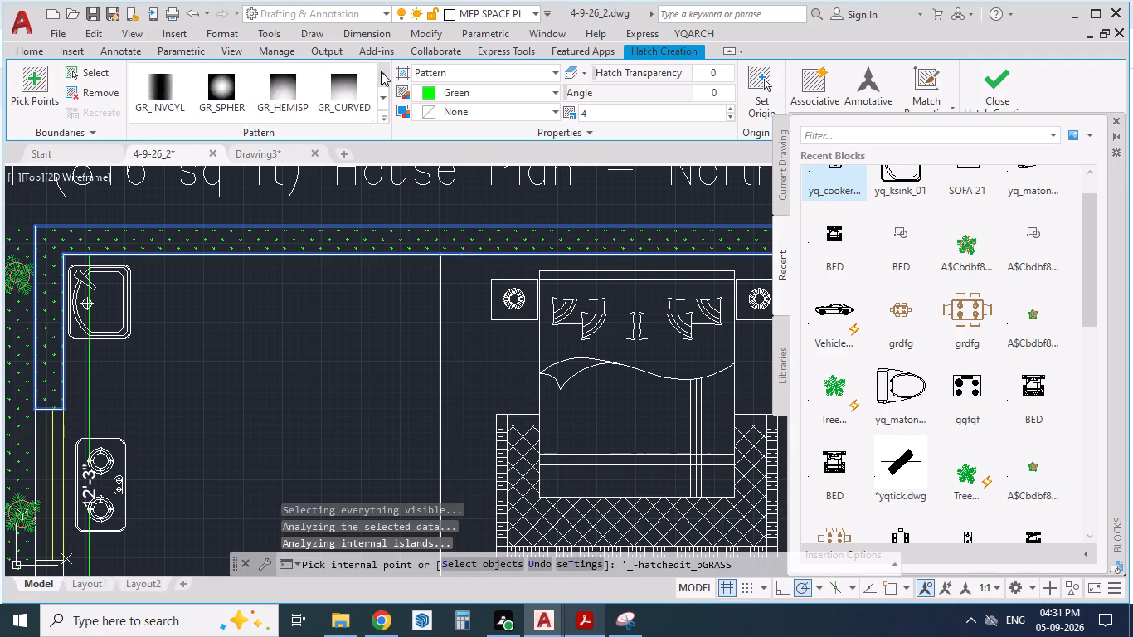
pyautogui.doubleClick(381, 71)
pyautogui.click(381, 71)
pyautogui.doubleClick(381, 71)
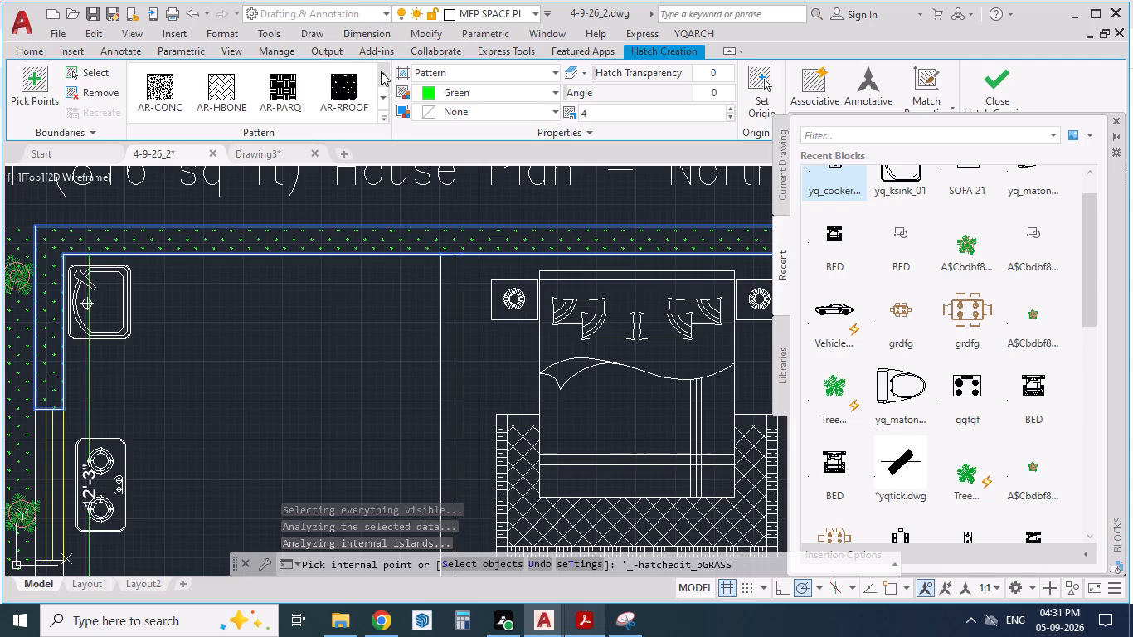
pyautogui.tripleClick(381, 71)
pyautogui.click(381, 71)
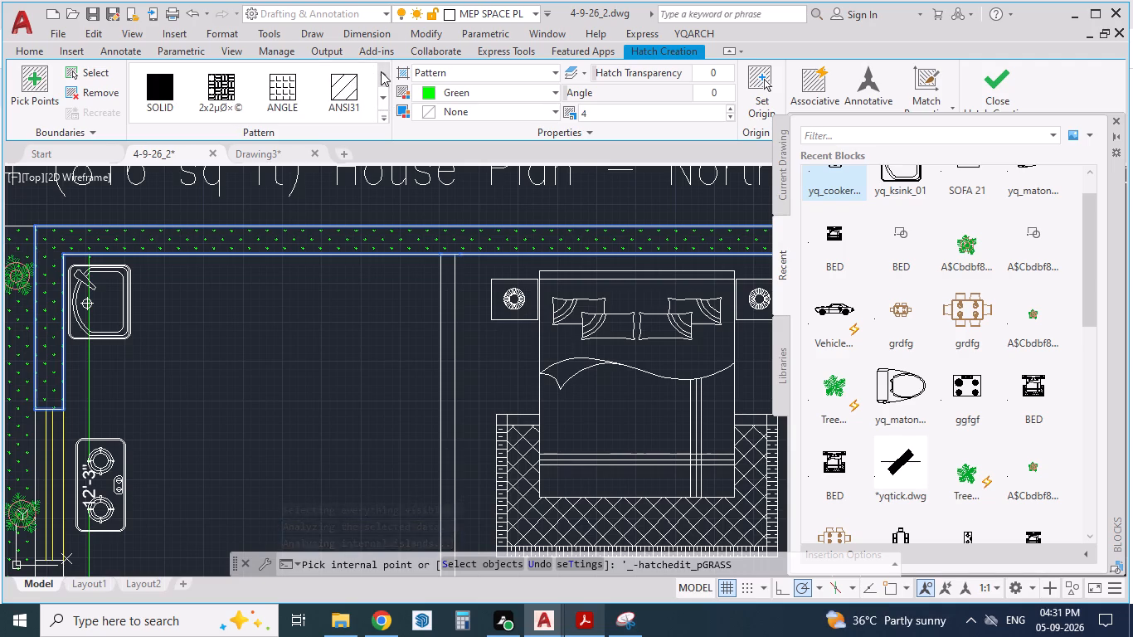
pyautogui.click(381, 71)
pyautogui.click(338, 81)
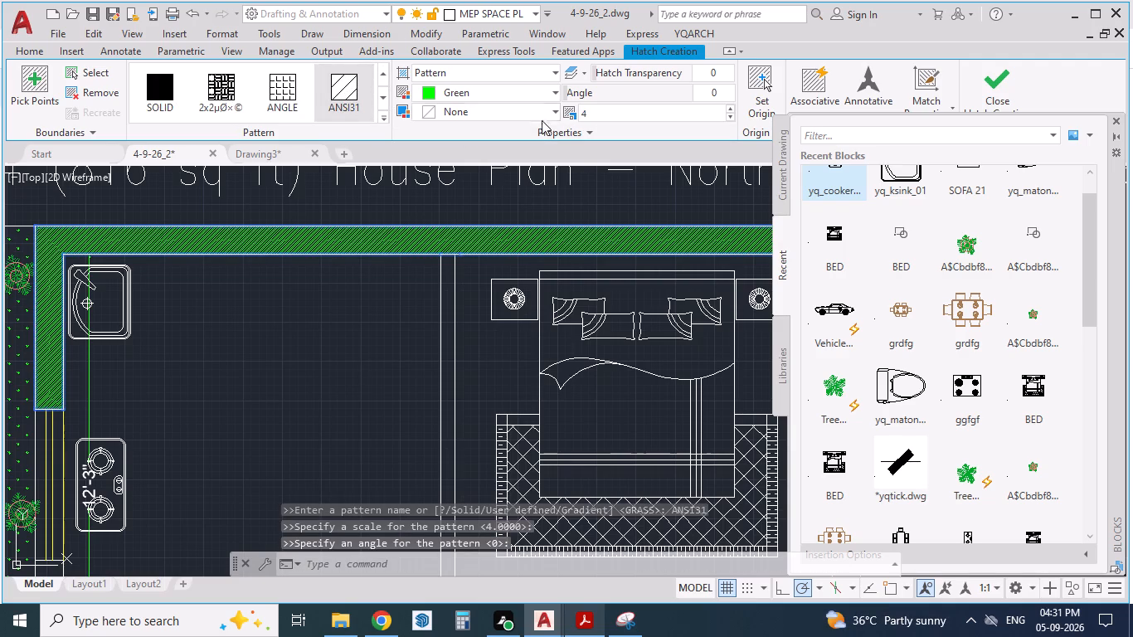
# Set the top outer wall's hatch colour to index colour 8 and finish the hatch.
pyautogui.click(537, 90)
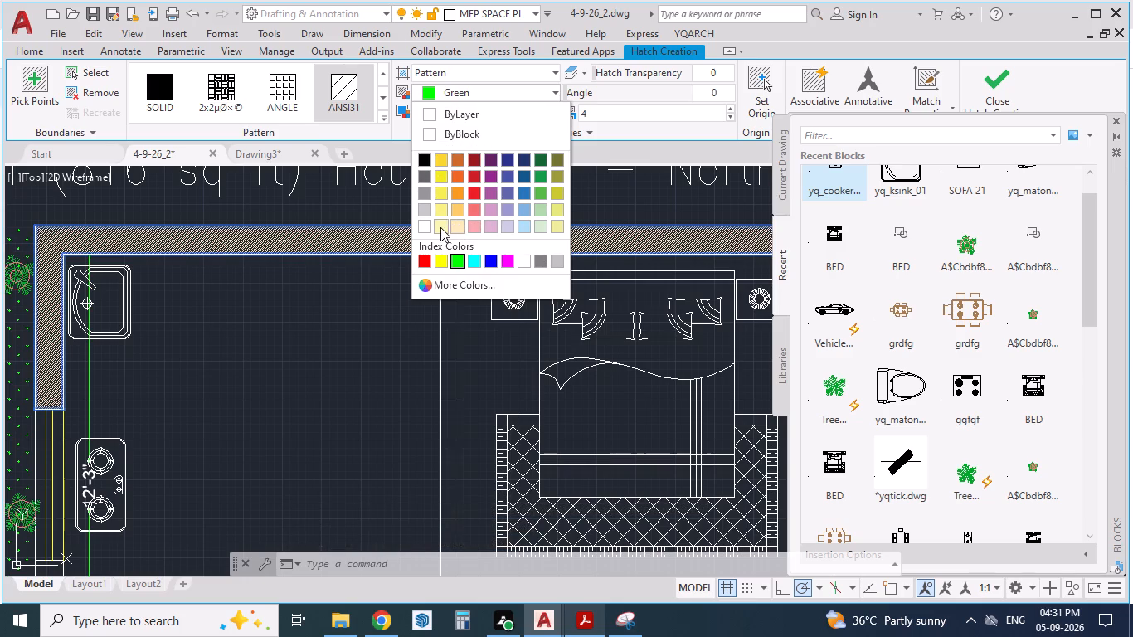
pyautogui.click(542, 258)
pyautogui.scroll(-2, 360, 239)
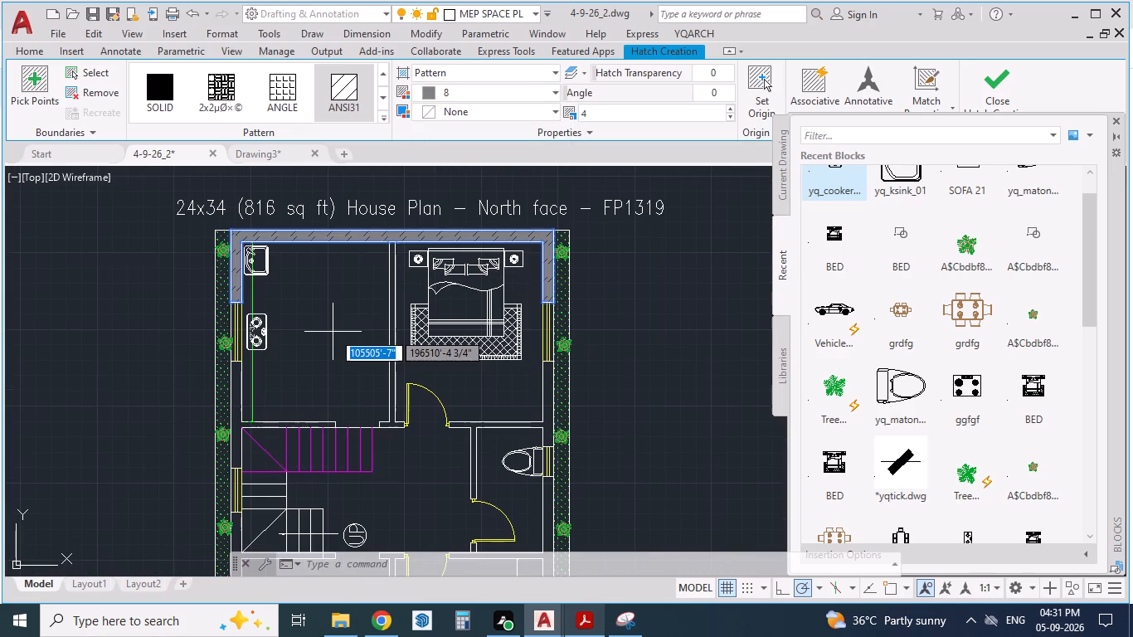
pyautogui.press('Return')
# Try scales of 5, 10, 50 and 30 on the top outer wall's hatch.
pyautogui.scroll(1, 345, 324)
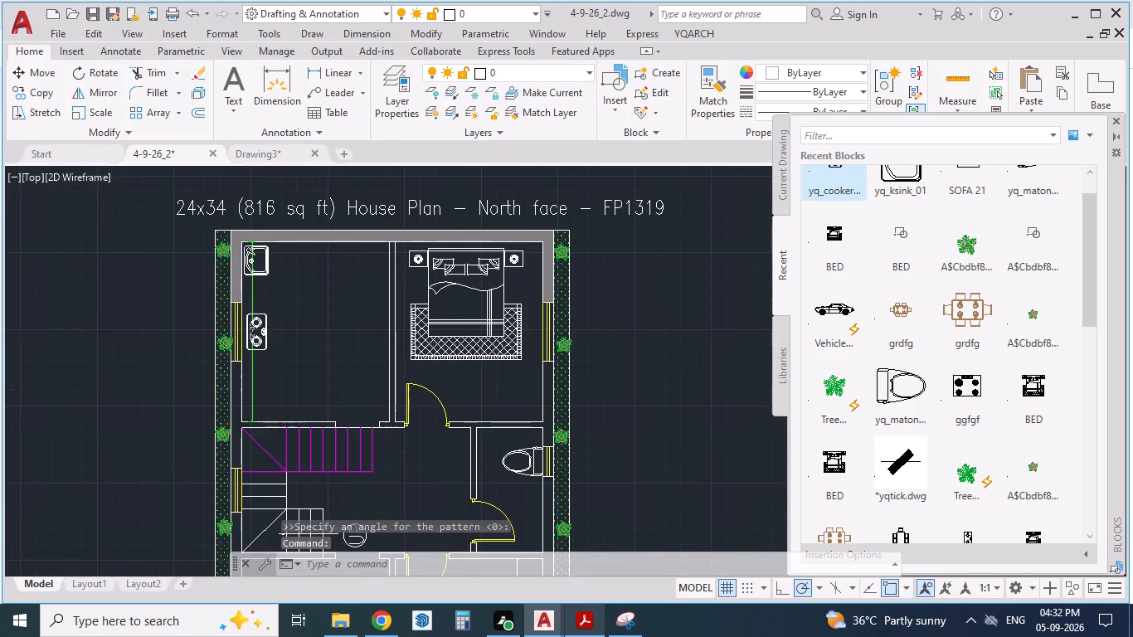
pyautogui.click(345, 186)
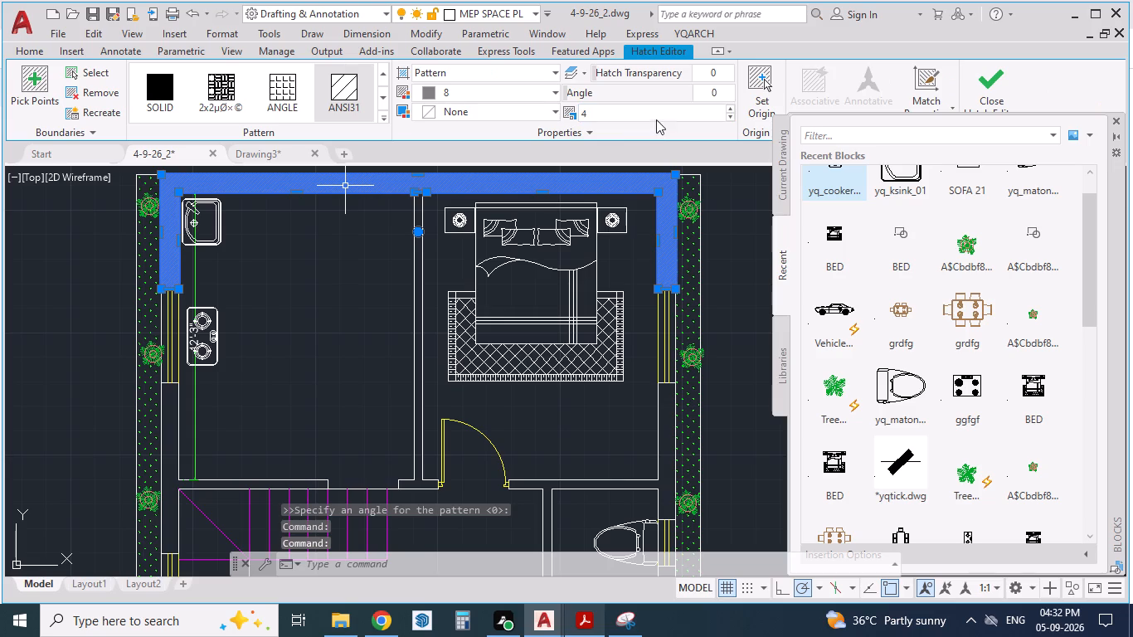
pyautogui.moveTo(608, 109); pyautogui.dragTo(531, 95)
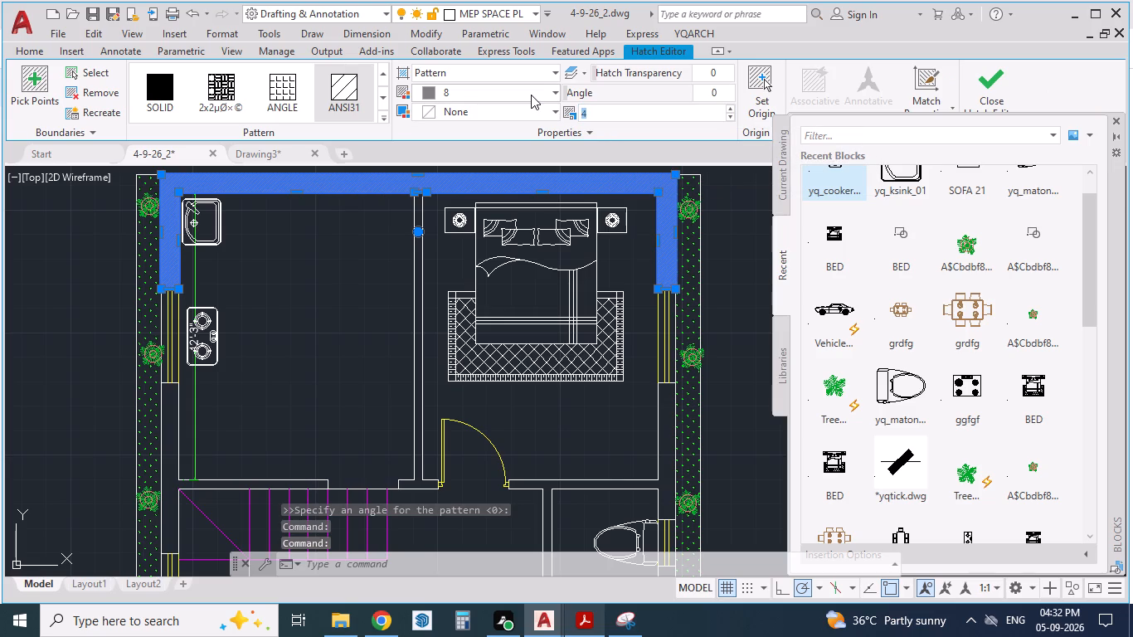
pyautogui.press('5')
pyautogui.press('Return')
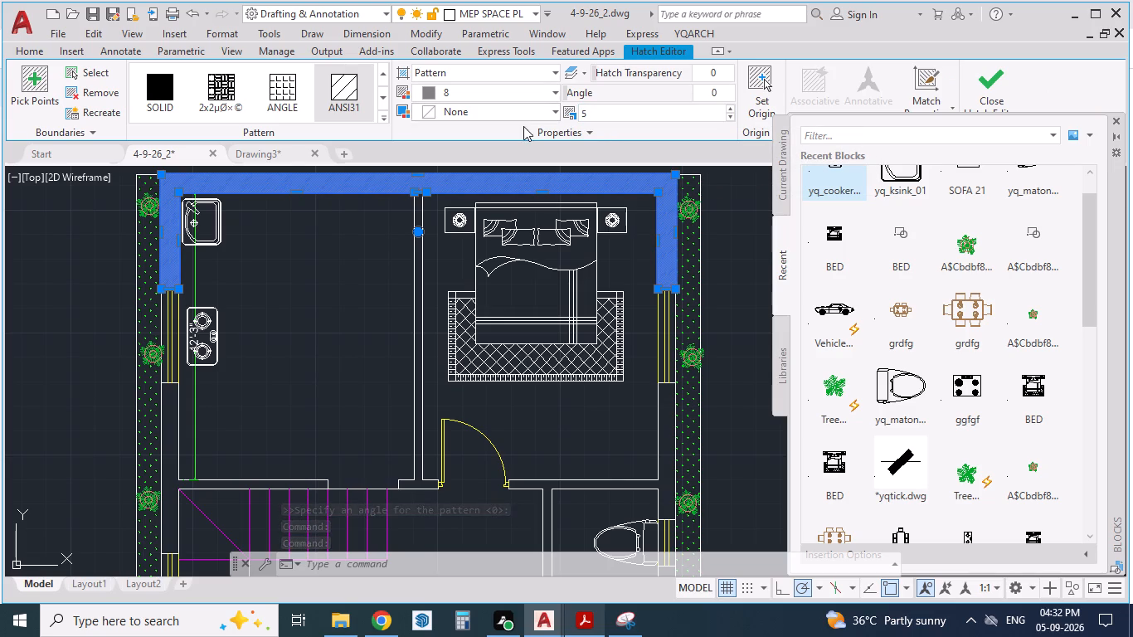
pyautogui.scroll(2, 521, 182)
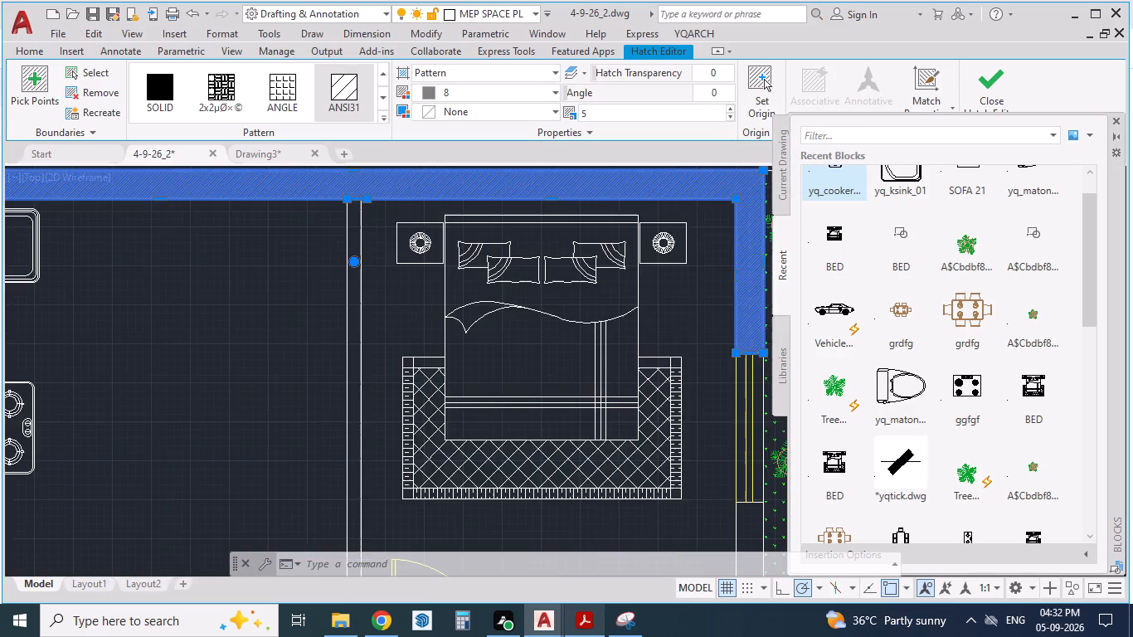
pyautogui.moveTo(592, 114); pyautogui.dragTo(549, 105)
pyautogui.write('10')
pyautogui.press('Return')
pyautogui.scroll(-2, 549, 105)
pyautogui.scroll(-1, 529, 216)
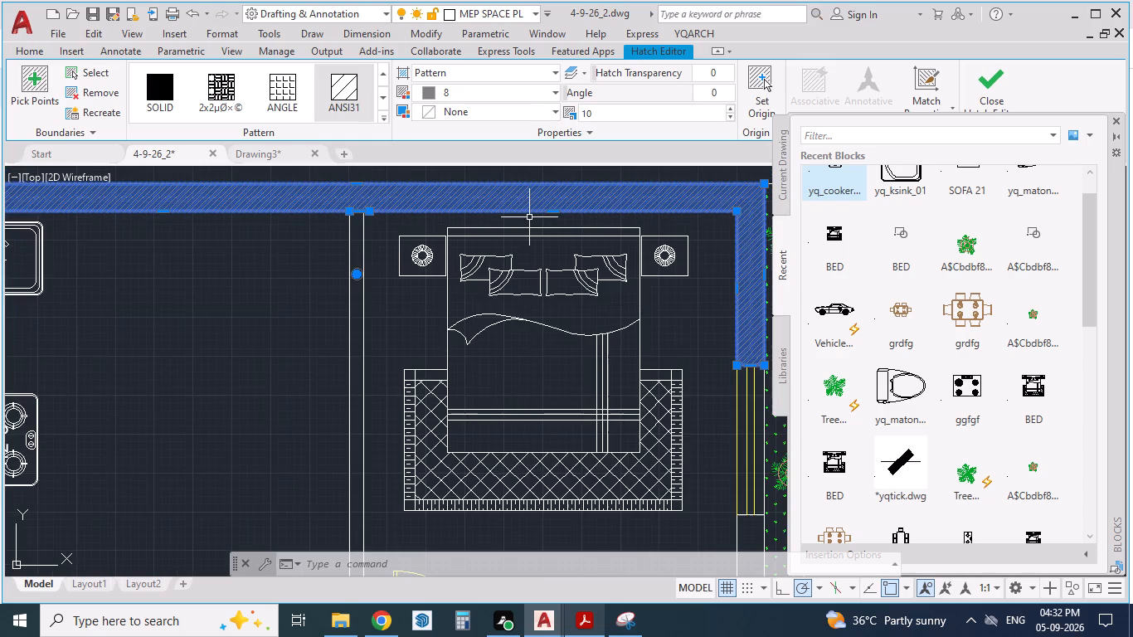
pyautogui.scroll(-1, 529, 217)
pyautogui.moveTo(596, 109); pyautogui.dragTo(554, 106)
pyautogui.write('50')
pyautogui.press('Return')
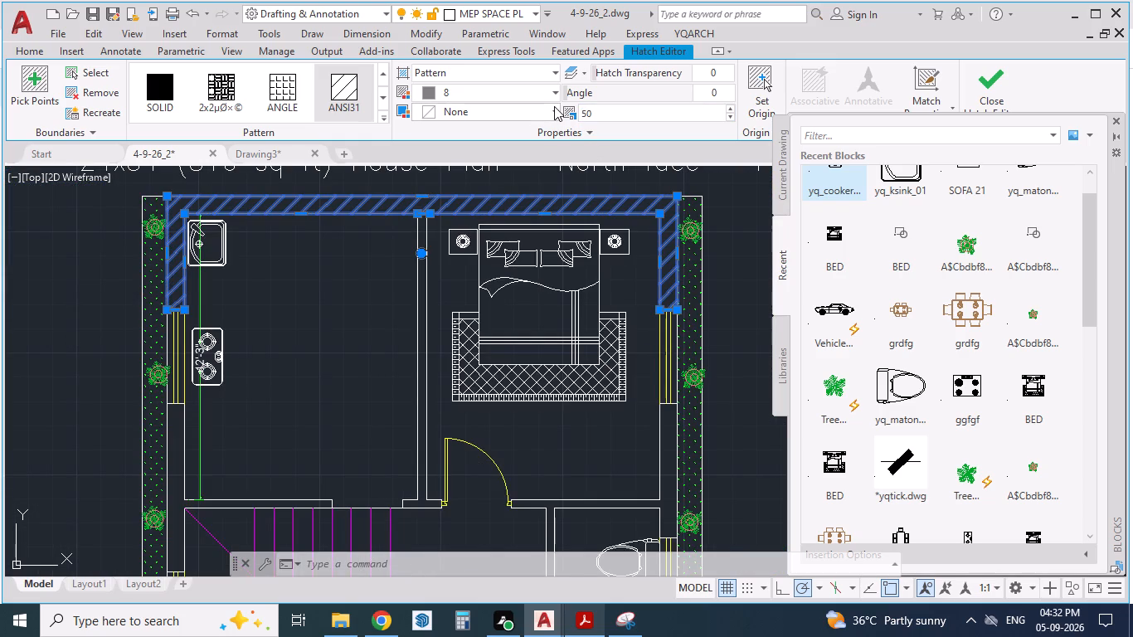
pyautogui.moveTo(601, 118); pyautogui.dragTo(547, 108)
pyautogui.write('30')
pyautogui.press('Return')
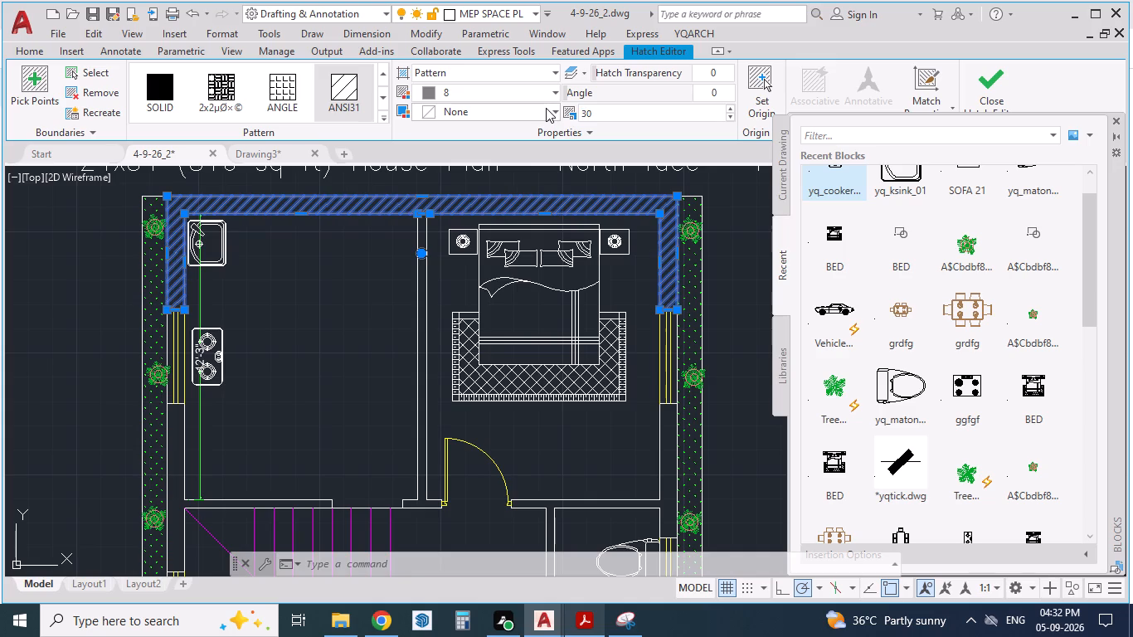
# Set the top outer wall's hatch scale to 20 and deselect the hatch.
pyautogui.moveTo(598, 115); pyautogui.dragTo(570, 109)
pyautogui.write('20')
pyautogui.press('Return')
pyautogui.press('Escape')
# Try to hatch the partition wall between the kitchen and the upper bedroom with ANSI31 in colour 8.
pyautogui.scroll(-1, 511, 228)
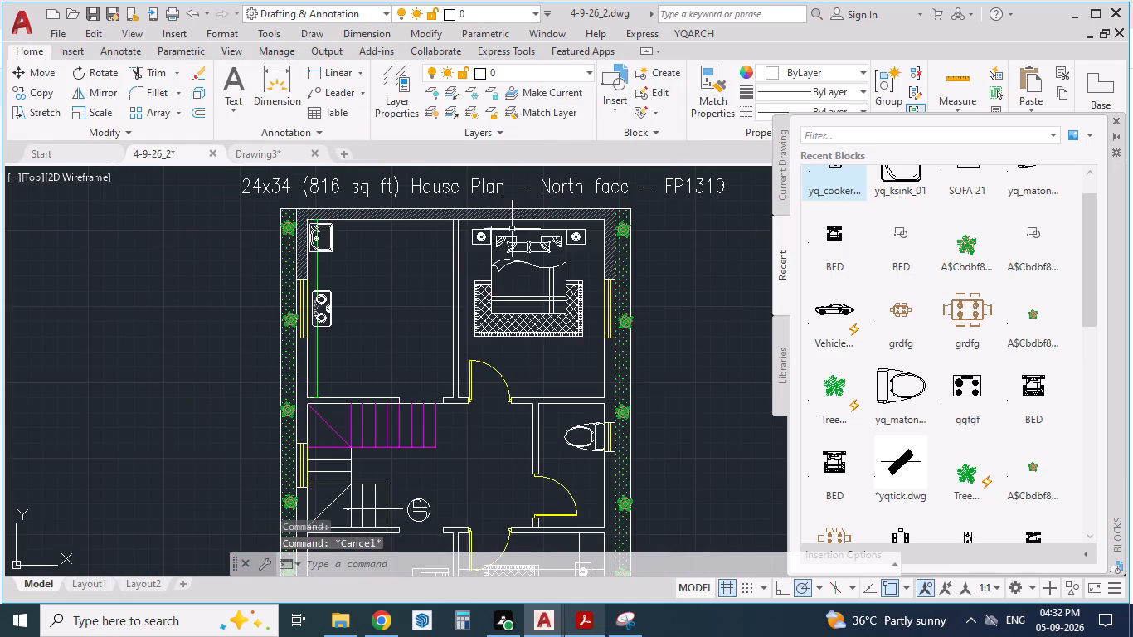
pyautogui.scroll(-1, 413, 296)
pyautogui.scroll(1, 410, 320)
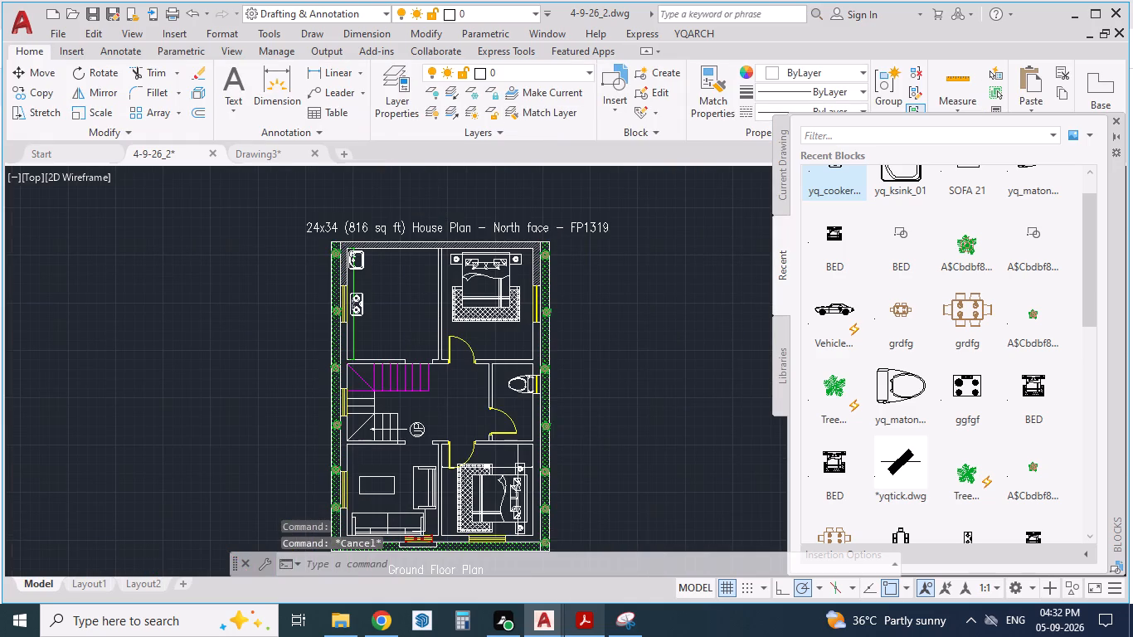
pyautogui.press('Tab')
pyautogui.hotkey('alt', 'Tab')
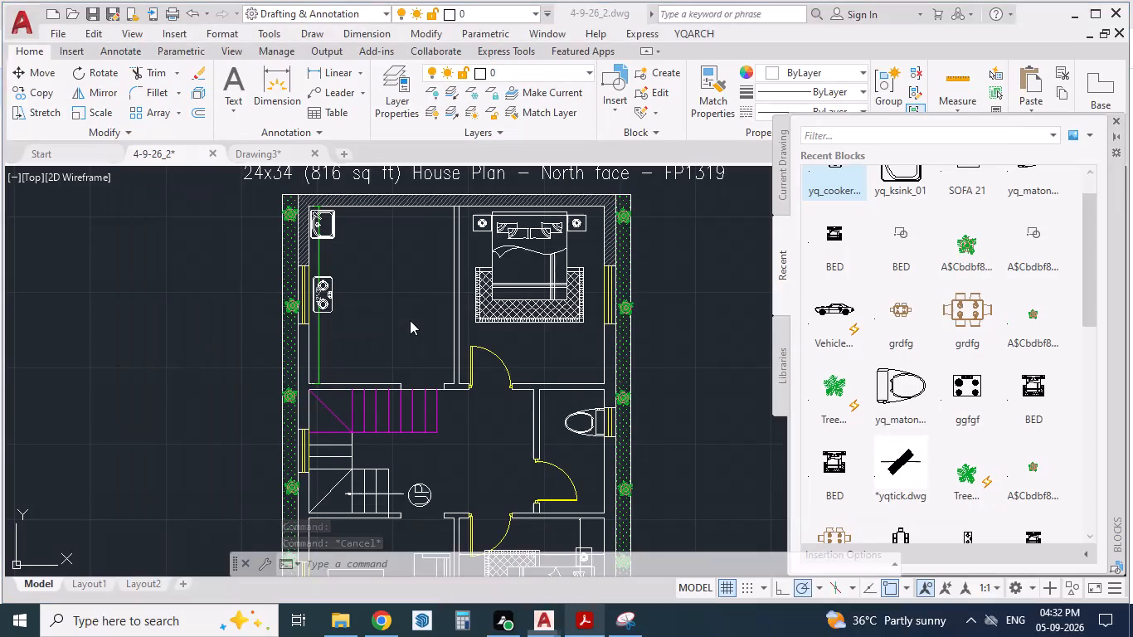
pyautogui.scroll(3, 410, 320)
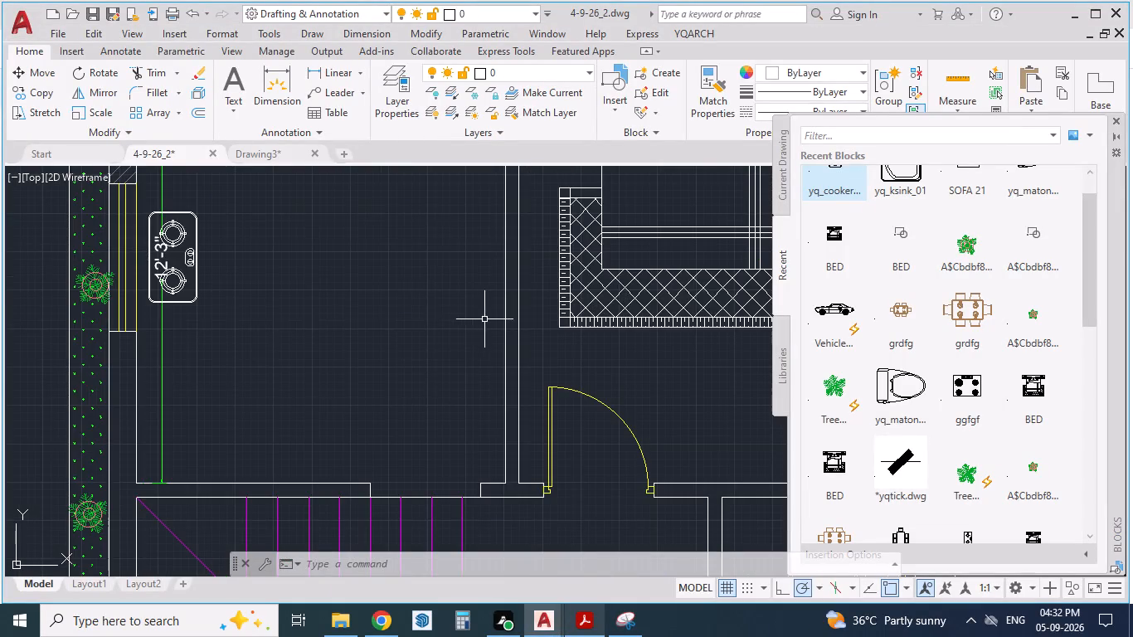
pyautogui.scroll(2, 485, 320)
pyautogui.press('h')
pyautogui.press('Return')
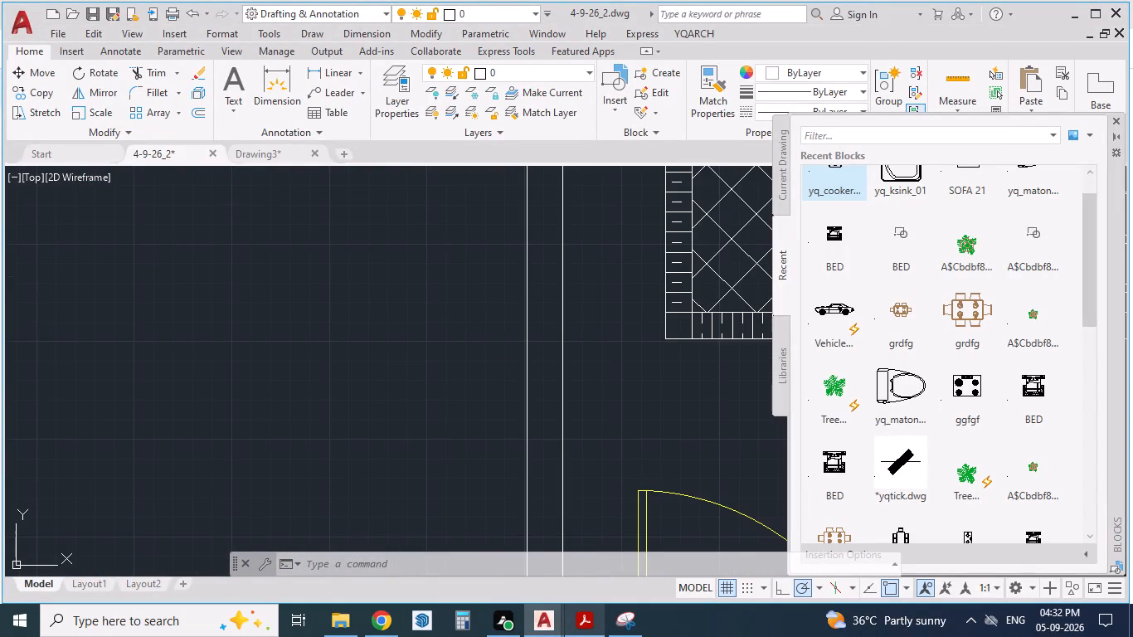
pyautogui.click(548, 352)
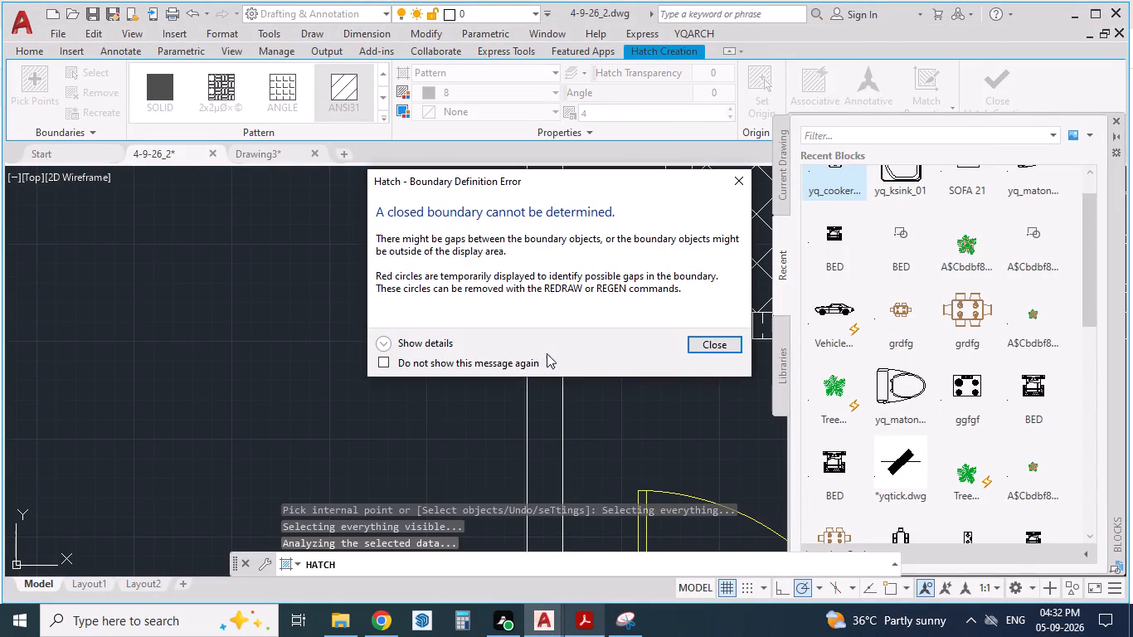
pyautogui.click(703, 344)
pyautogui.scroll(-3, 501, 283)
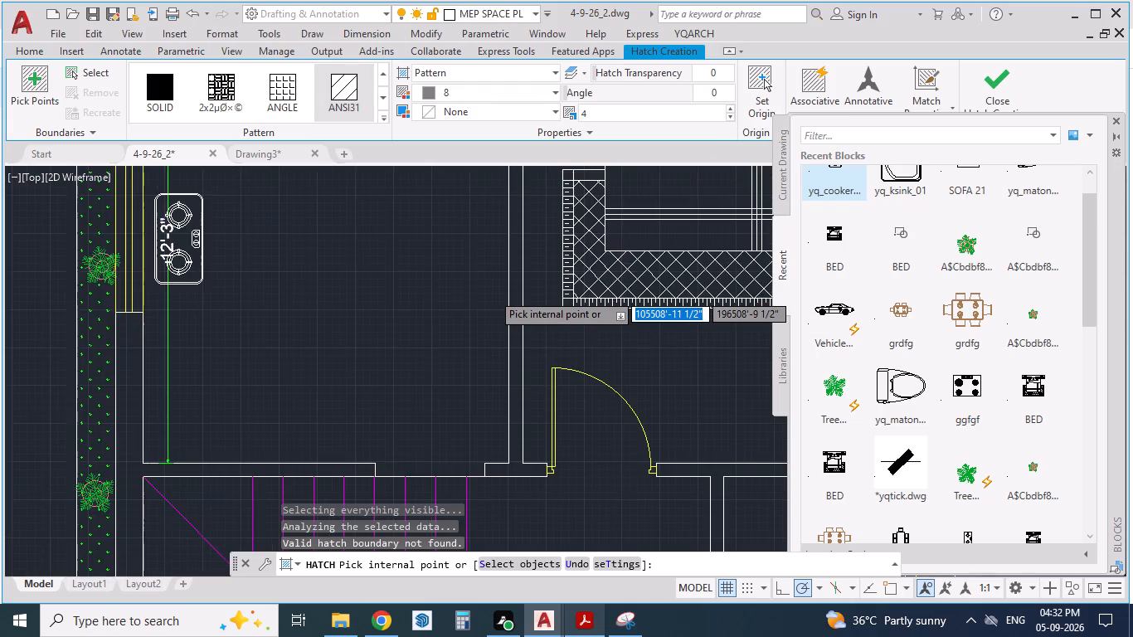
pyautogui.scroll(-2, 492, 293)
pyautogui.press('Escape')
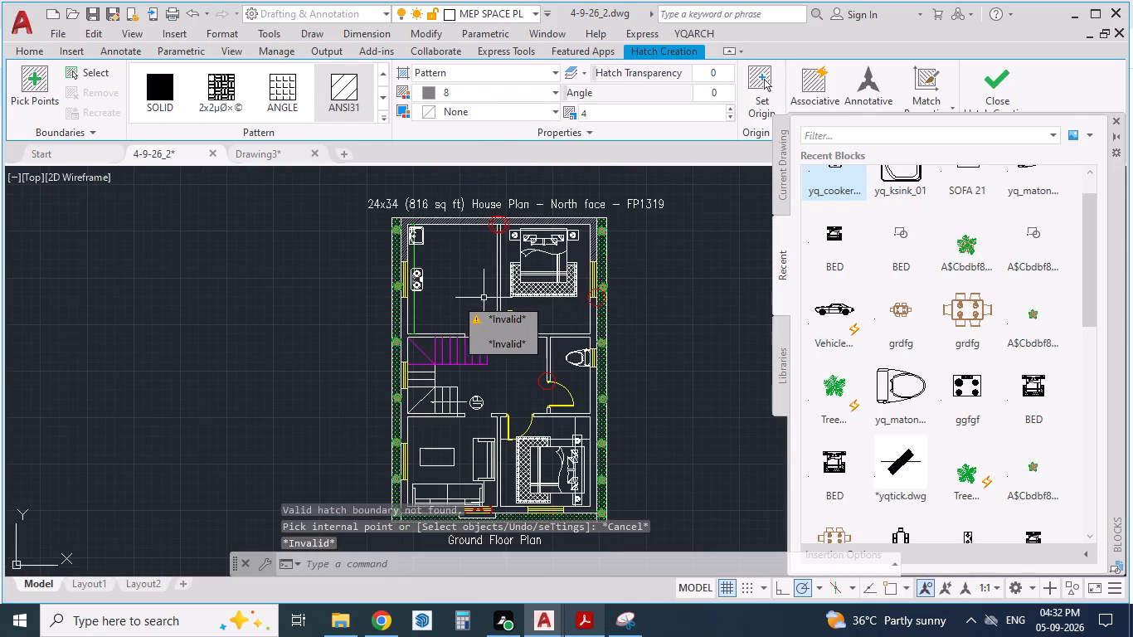
# Hatch the left outer wall with its kitchen–stair branch, and the right outer wall with its upper toilet walls, using ANSI31 in colour 8.
pyautogui.scroll(3, 416, 341)
pyautogui.click(381, 318)
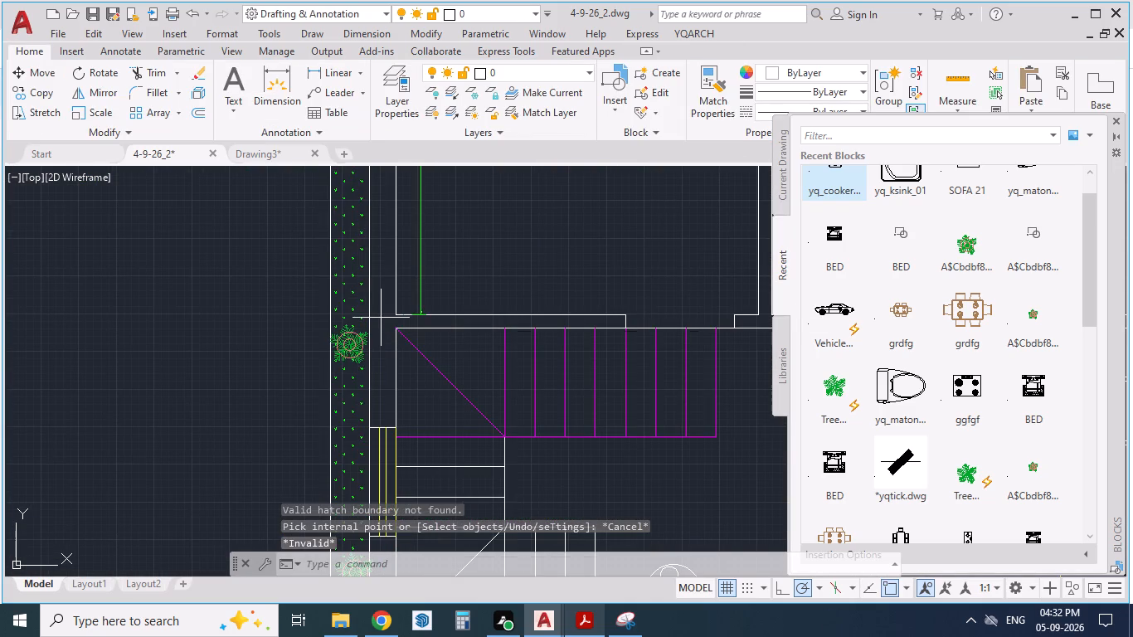
pyautogui.press('Escape')
pyautogui.press('Escape')
pyautogui.press('h')
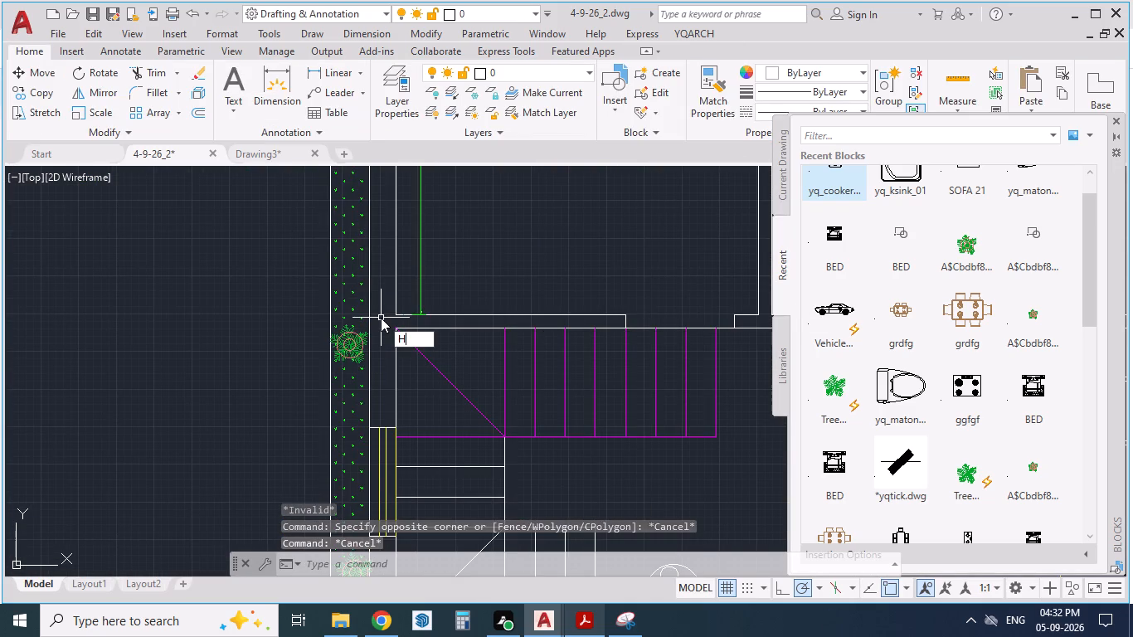
pyautogui.press('Return')
pyautogui.click(381, 318)
pyautogui.scroll(-2, 381, 318)
pyautogui.scroll(1, 664, 314)
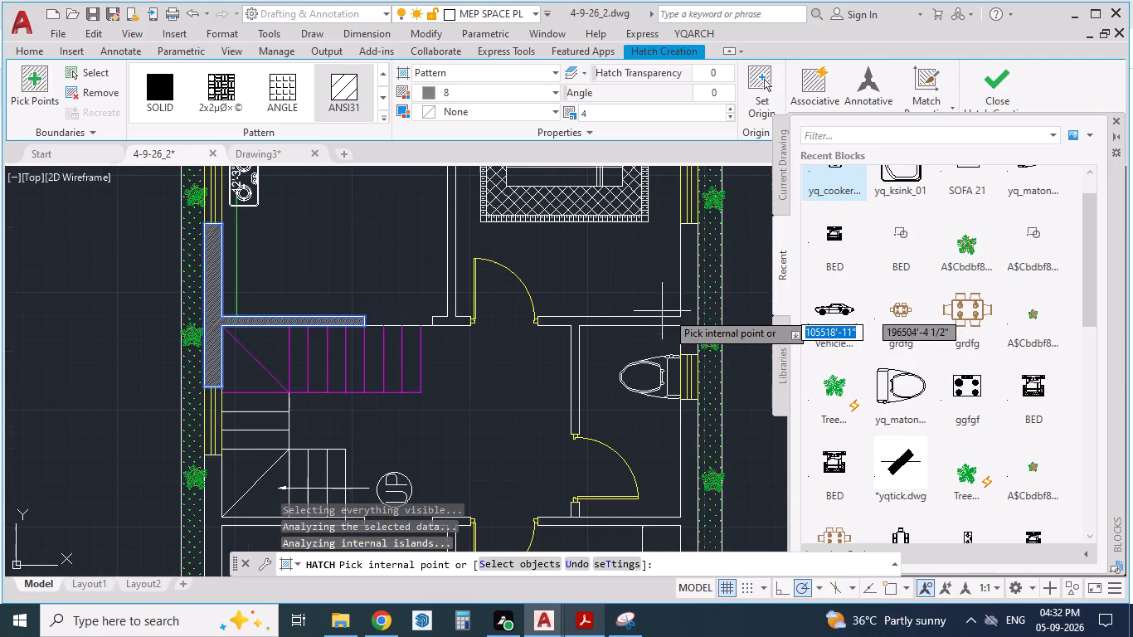
pyautogui.click(688, 318)
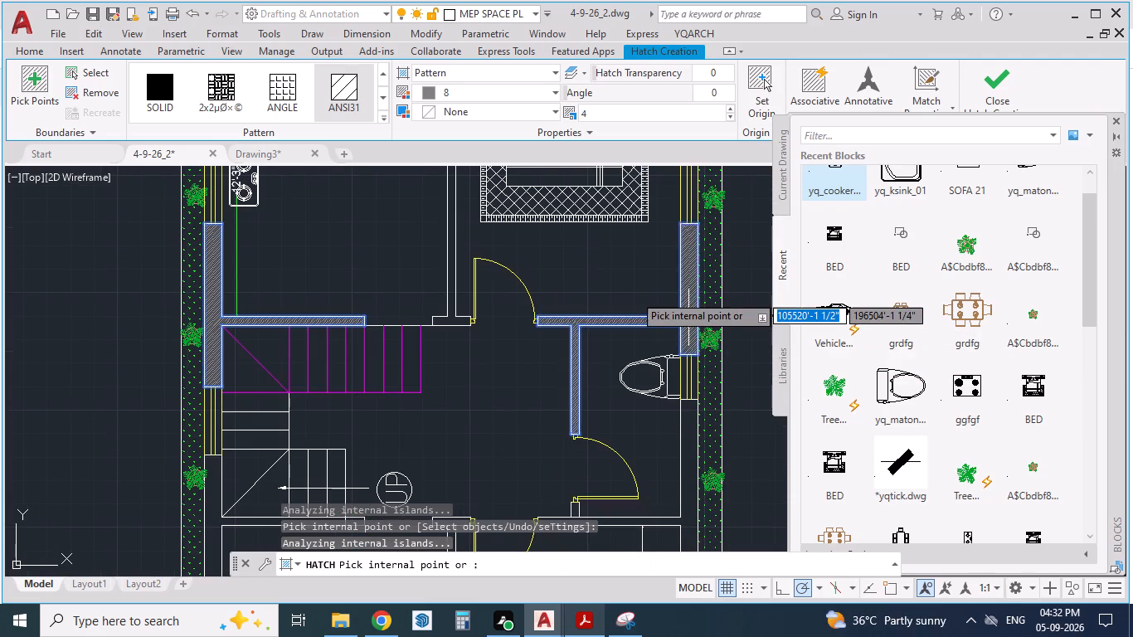
# Hatch the lower-stair outer wall, its living-room branch and end piece, and the living room–lower bedroom partition with ANSI31 in colour 8.
pyautogui.scroll(-2, 612, 287)
pyautogui.scroll(2, 479, 444)
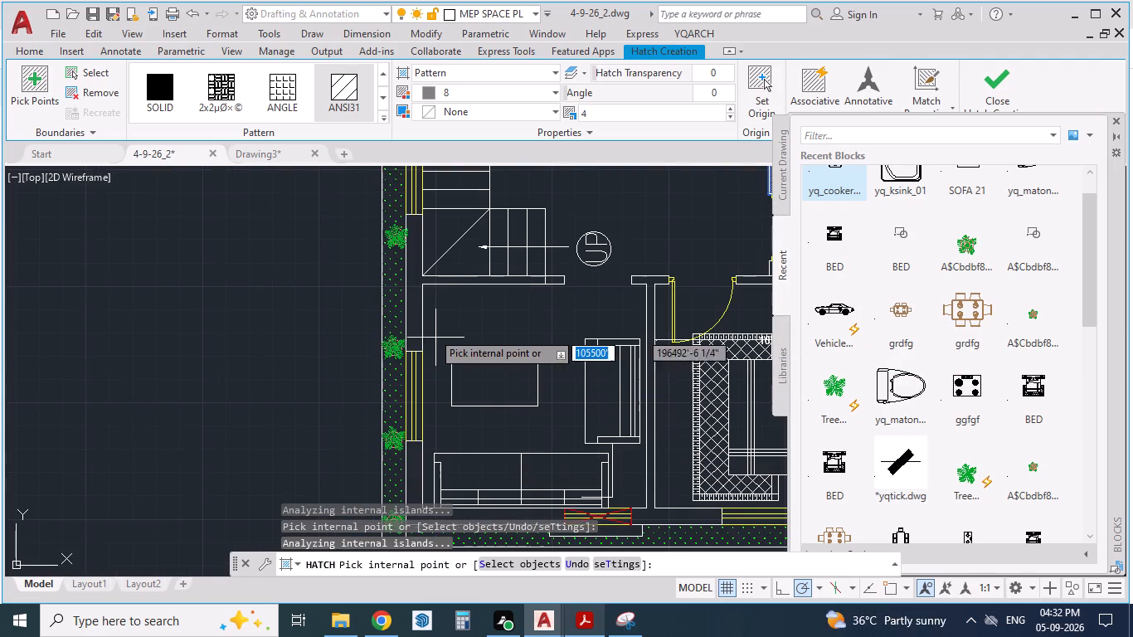
pyautogui.click(416, 301)
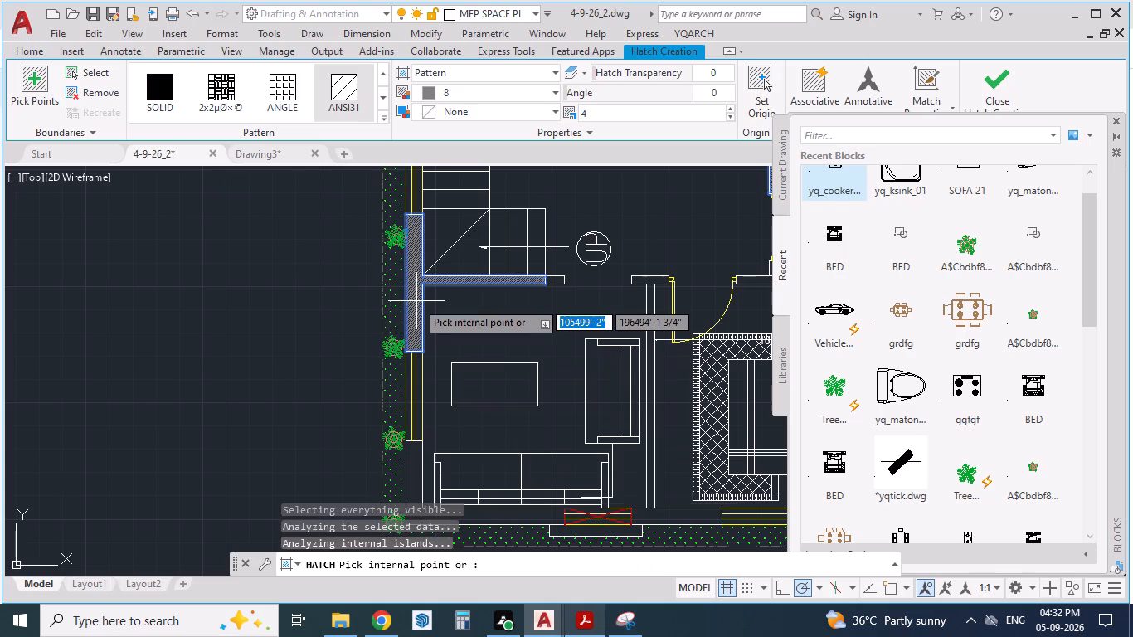
pyautogui.scroll(1, 563, 278)
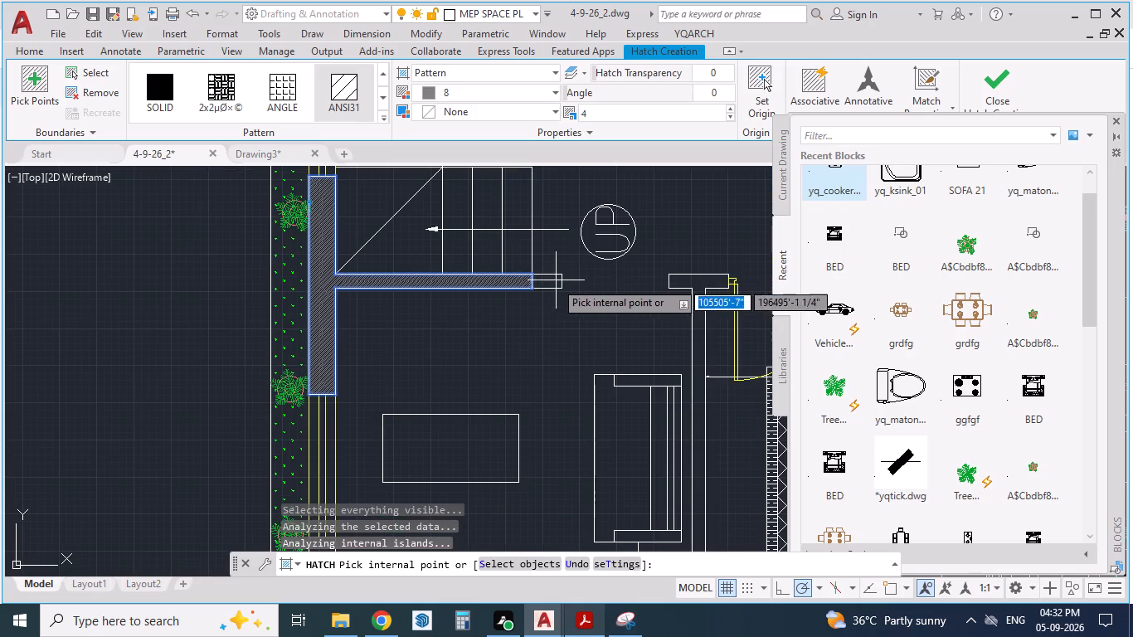
pyautogui.click(549, 283)
pyautogui.click(704, 287)
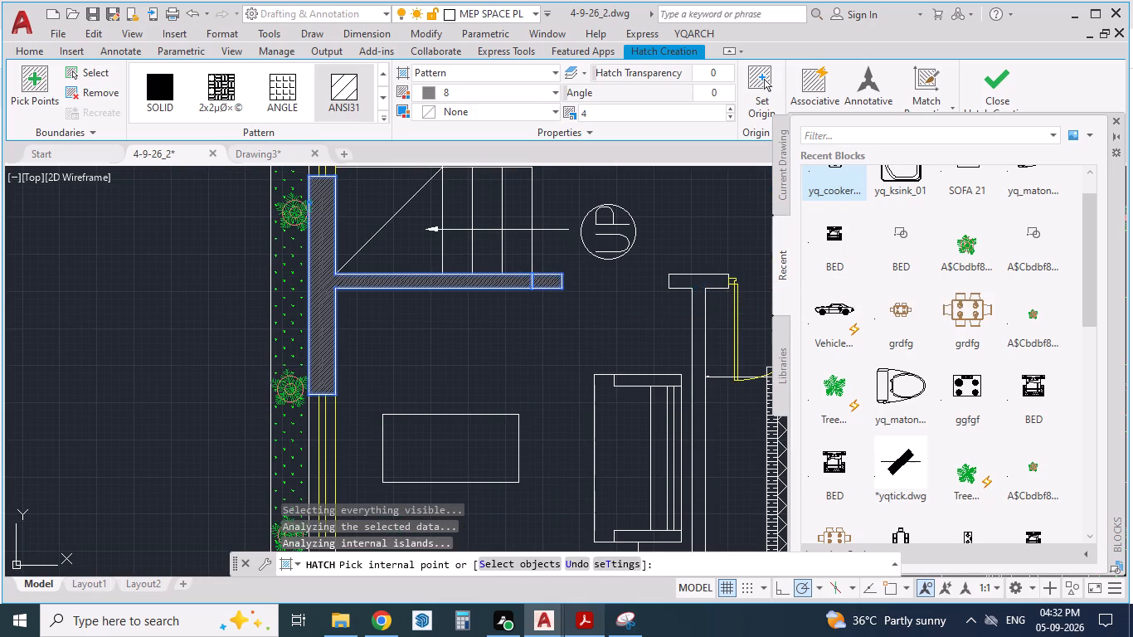
# Hatch the outer wall corners at the living room and the lower bedroom with ANSI31 in colour 8.
pyautogui.scroll(-2, 579, 228)
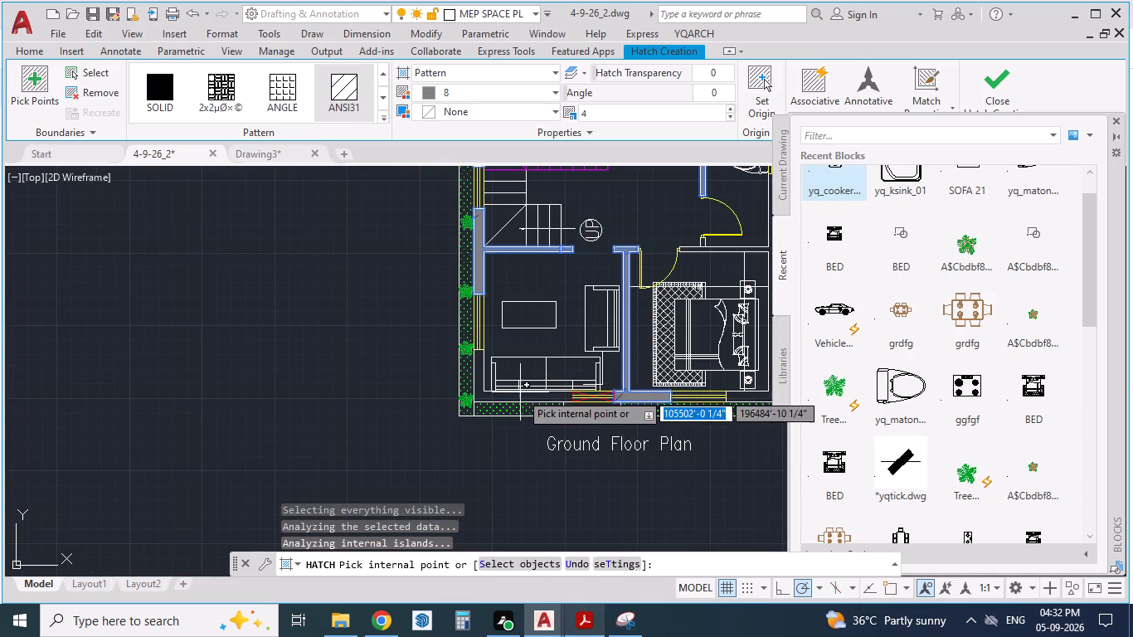
pyautogui.scroll(2, 516, 397)
pyautogui.click(513, 401)
pyautogui.scroll(-2, 506, 400)
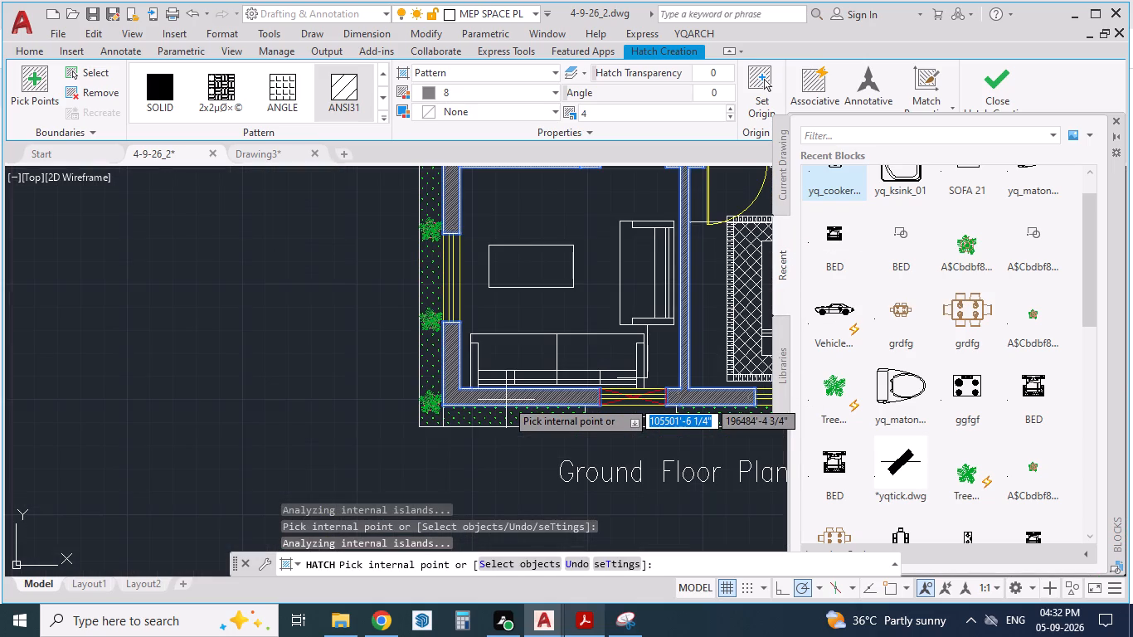
pyautogui.scroll(2, 747, 395)
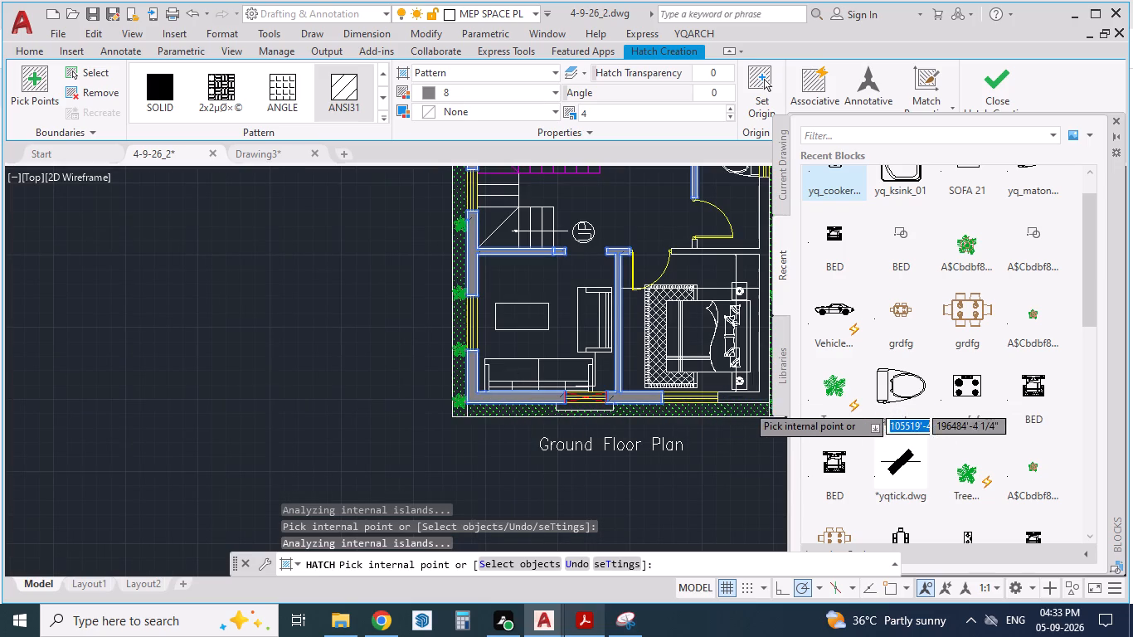
pyautogui.click(741, 404)
pyautogui.scroll(-1, 577, 418)
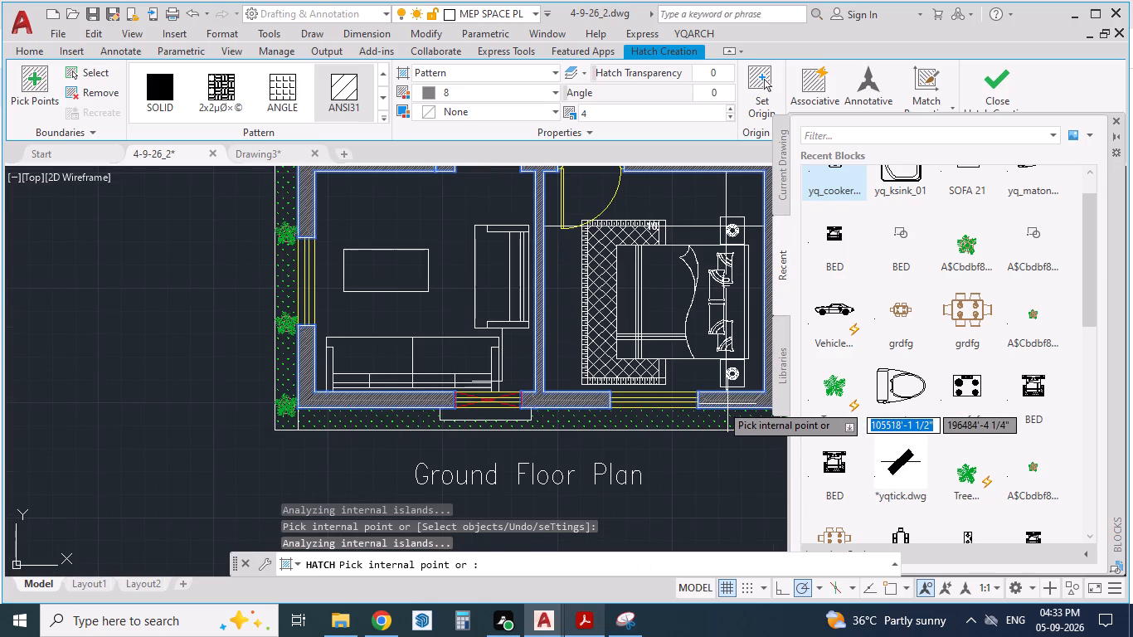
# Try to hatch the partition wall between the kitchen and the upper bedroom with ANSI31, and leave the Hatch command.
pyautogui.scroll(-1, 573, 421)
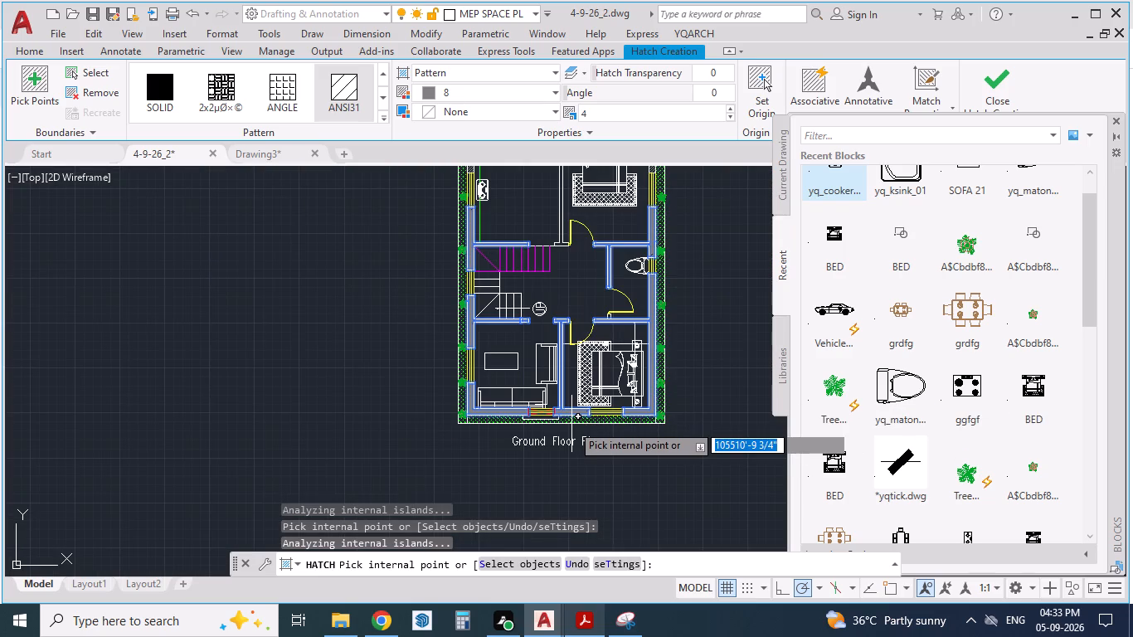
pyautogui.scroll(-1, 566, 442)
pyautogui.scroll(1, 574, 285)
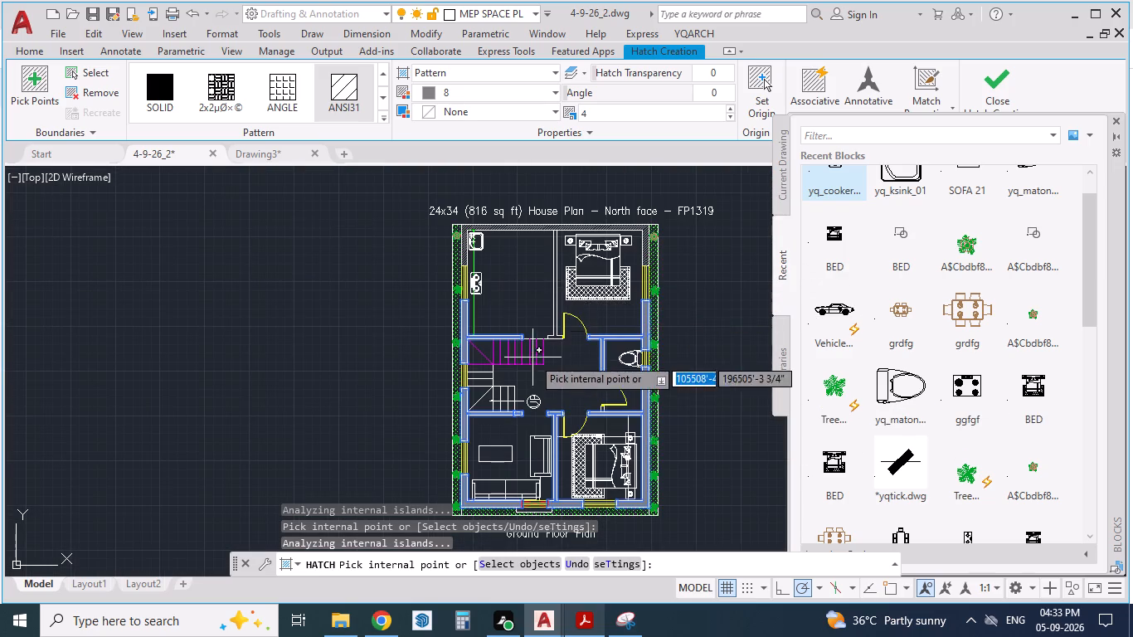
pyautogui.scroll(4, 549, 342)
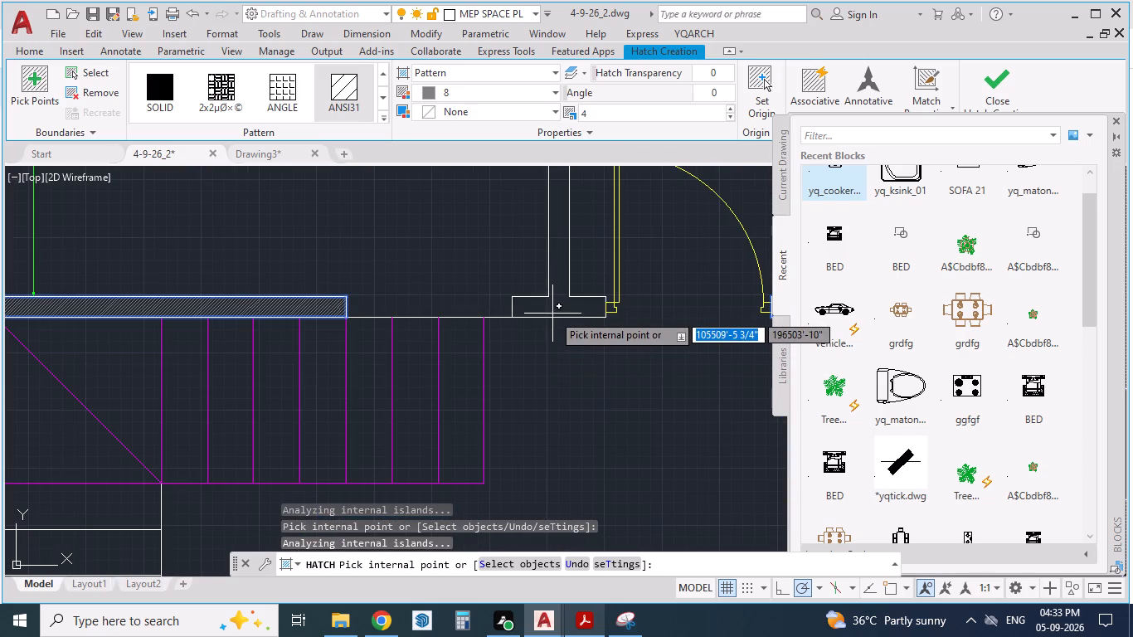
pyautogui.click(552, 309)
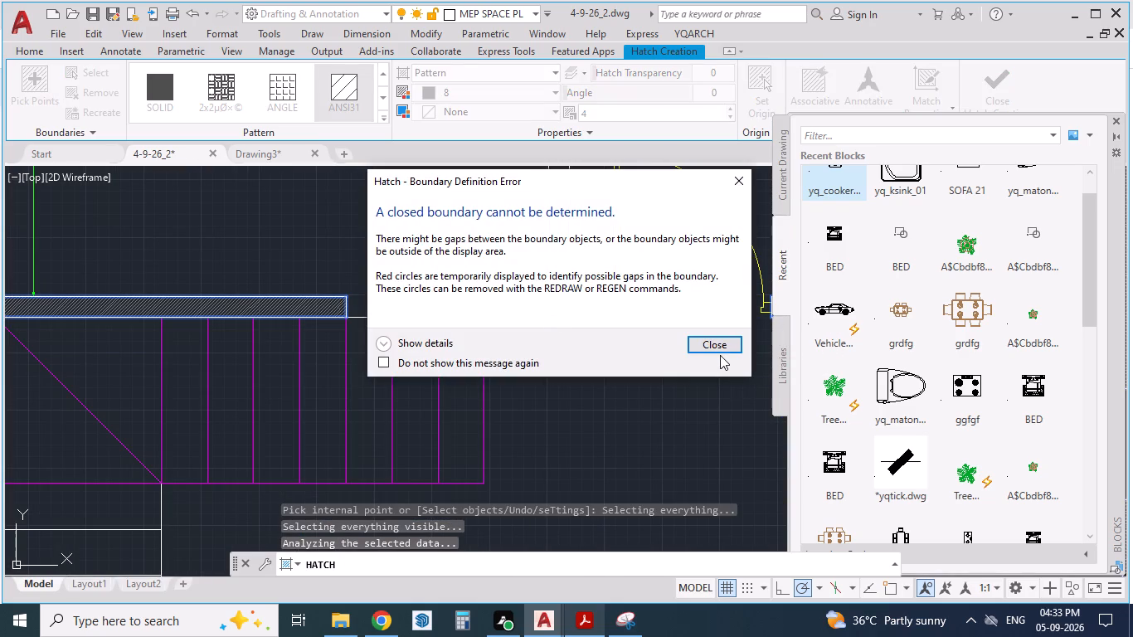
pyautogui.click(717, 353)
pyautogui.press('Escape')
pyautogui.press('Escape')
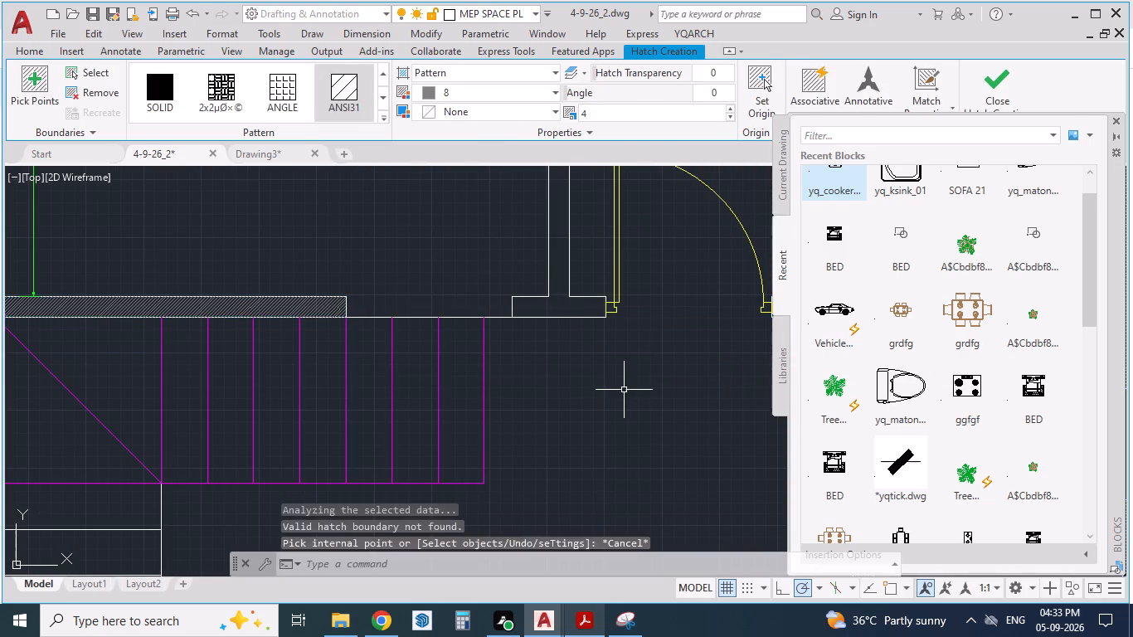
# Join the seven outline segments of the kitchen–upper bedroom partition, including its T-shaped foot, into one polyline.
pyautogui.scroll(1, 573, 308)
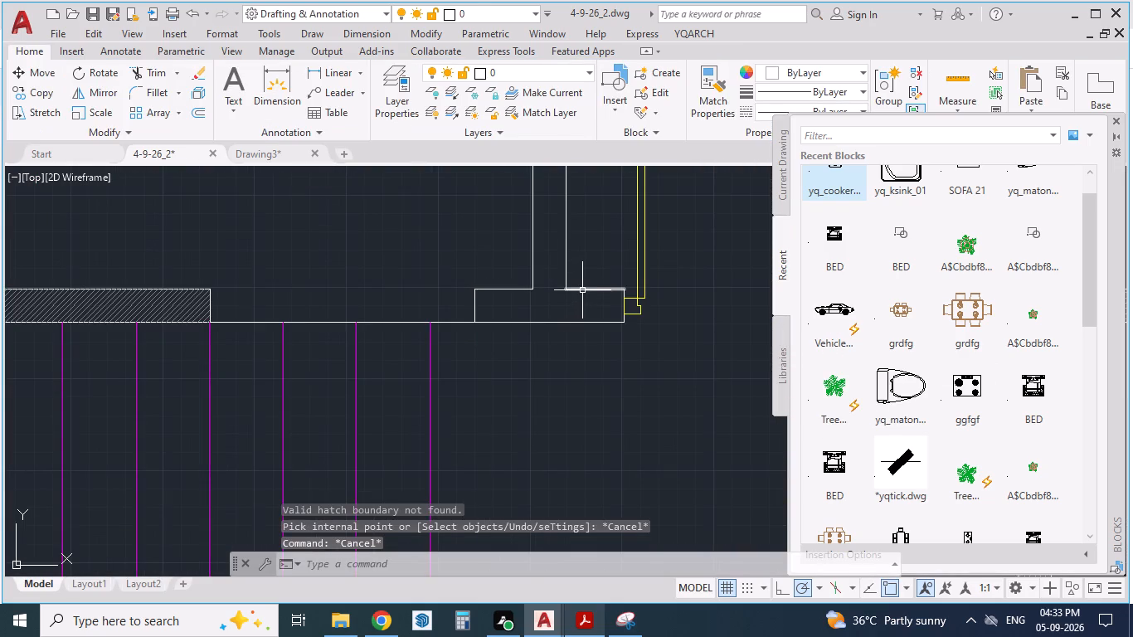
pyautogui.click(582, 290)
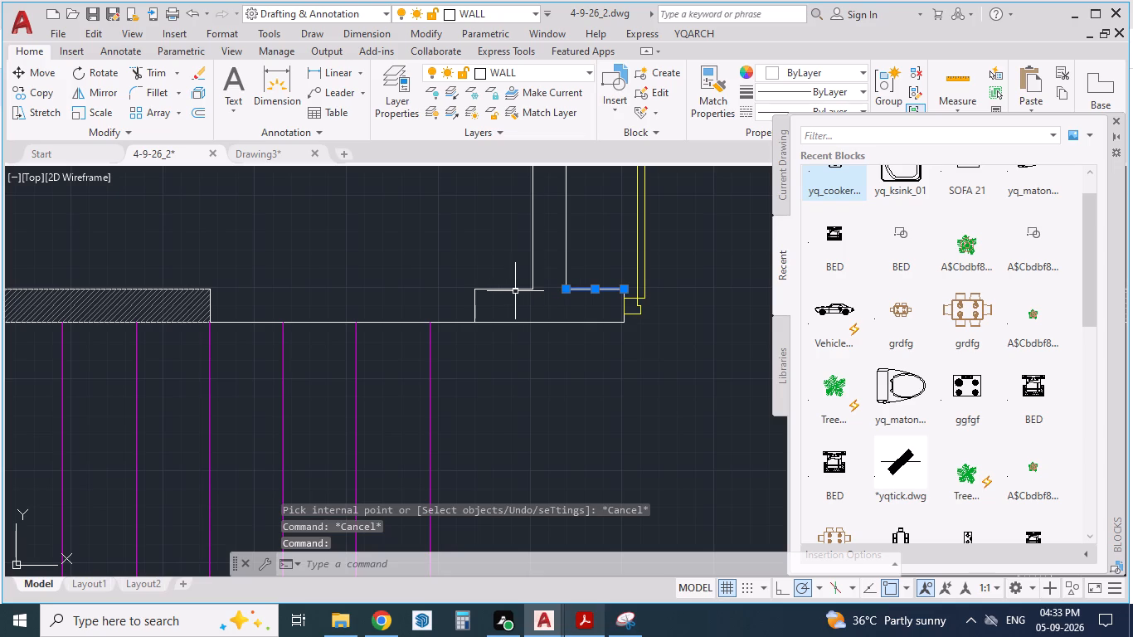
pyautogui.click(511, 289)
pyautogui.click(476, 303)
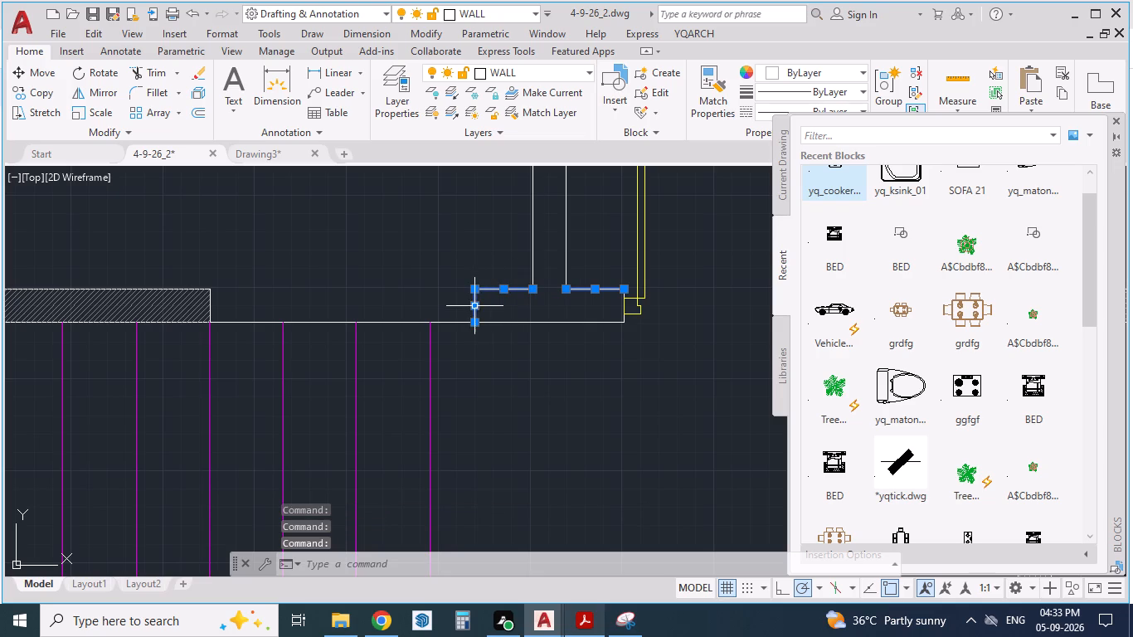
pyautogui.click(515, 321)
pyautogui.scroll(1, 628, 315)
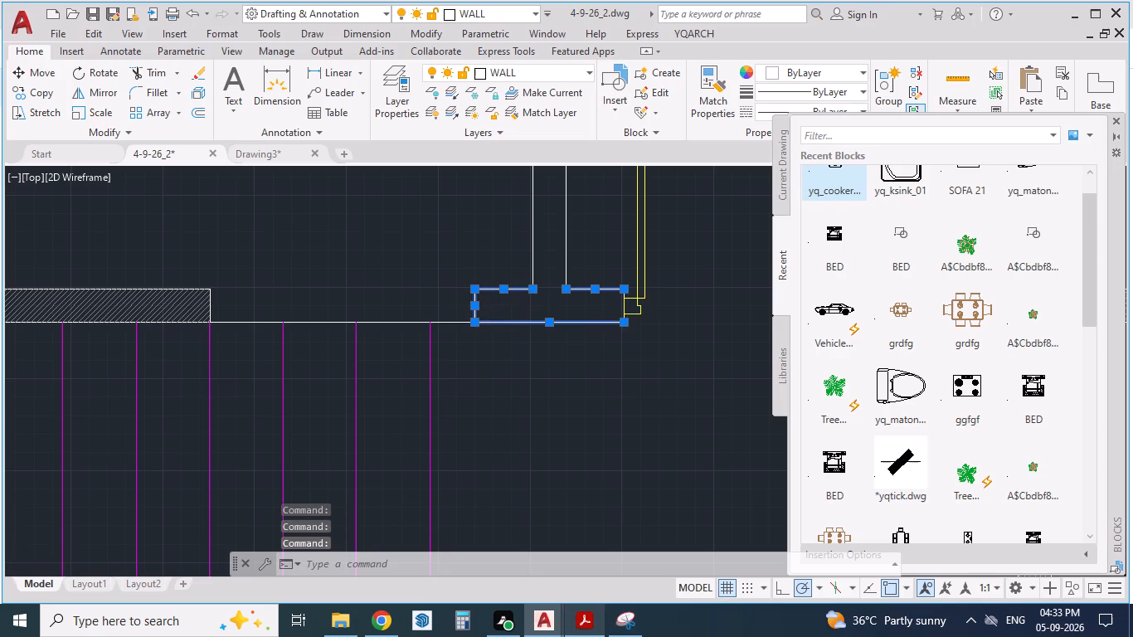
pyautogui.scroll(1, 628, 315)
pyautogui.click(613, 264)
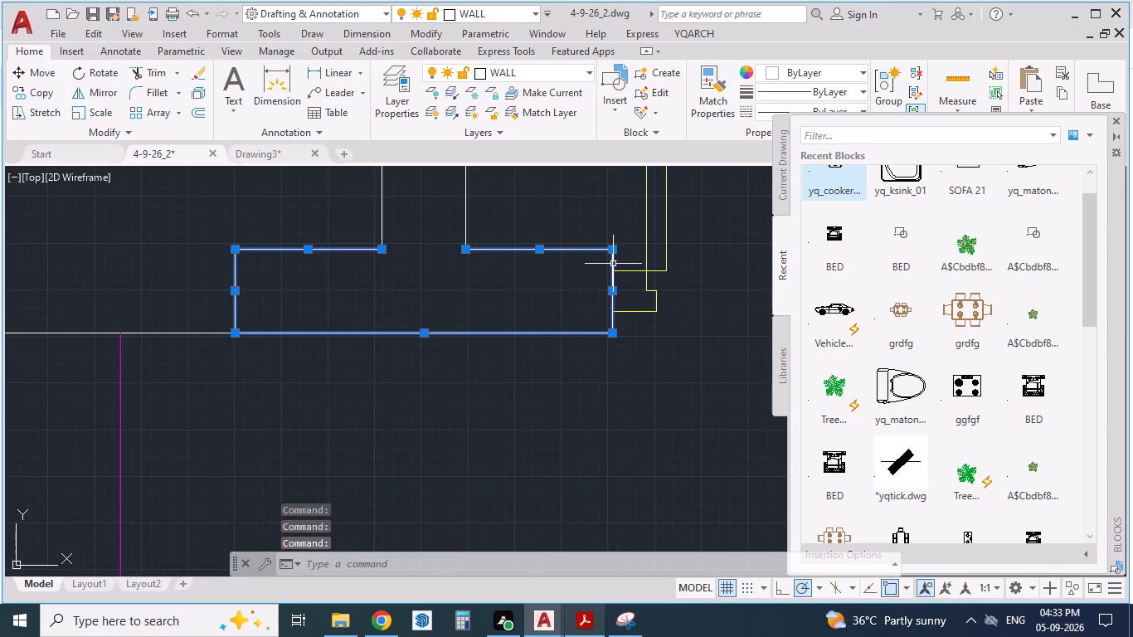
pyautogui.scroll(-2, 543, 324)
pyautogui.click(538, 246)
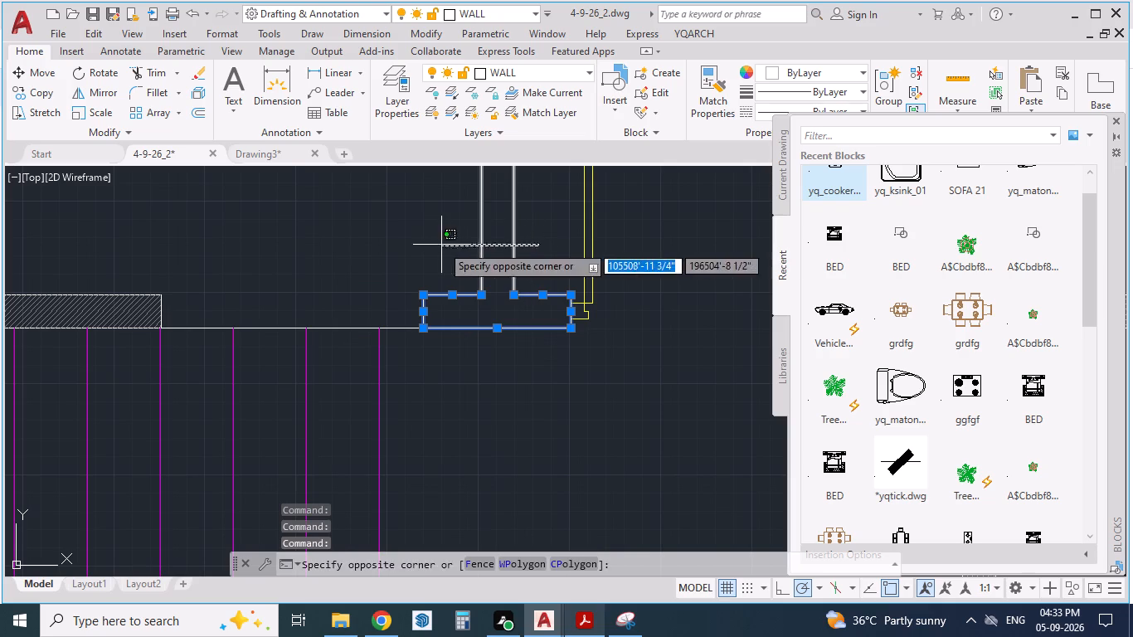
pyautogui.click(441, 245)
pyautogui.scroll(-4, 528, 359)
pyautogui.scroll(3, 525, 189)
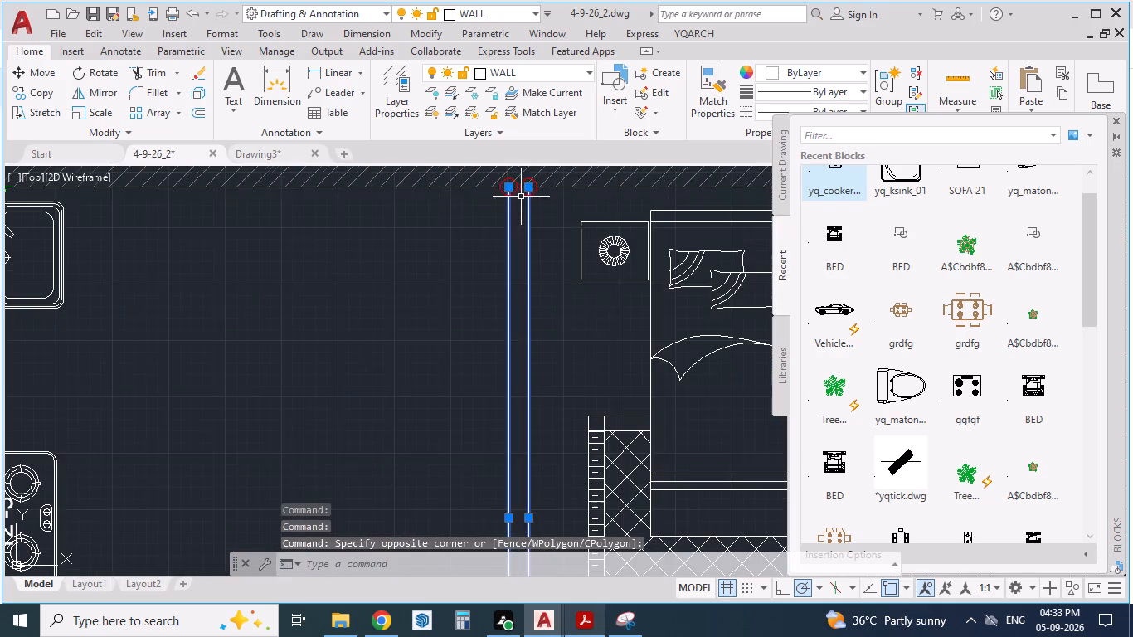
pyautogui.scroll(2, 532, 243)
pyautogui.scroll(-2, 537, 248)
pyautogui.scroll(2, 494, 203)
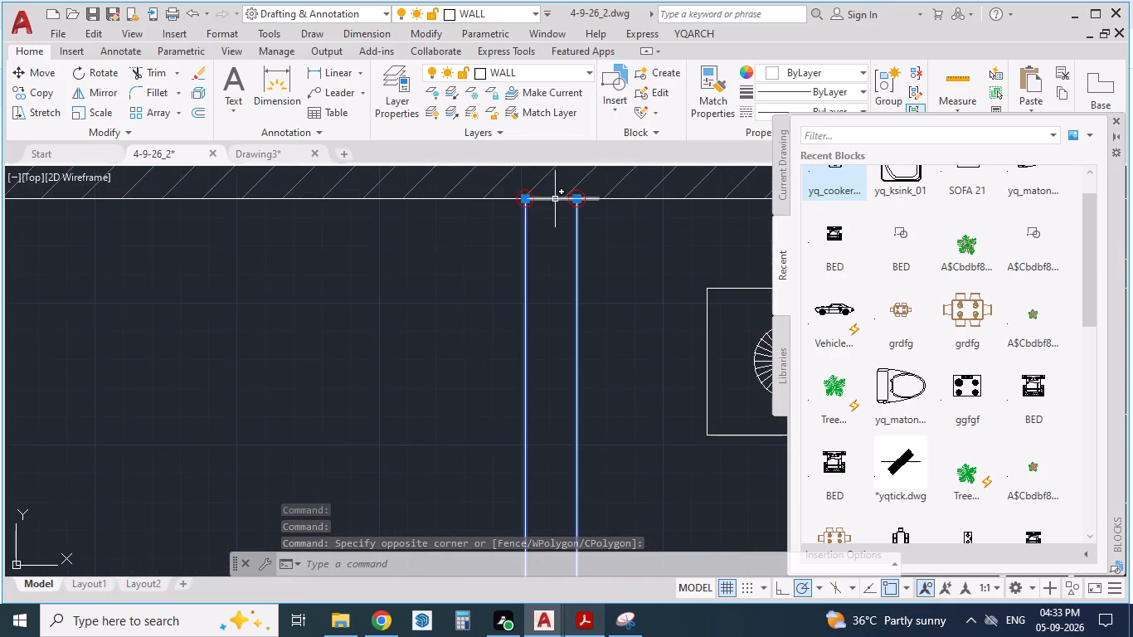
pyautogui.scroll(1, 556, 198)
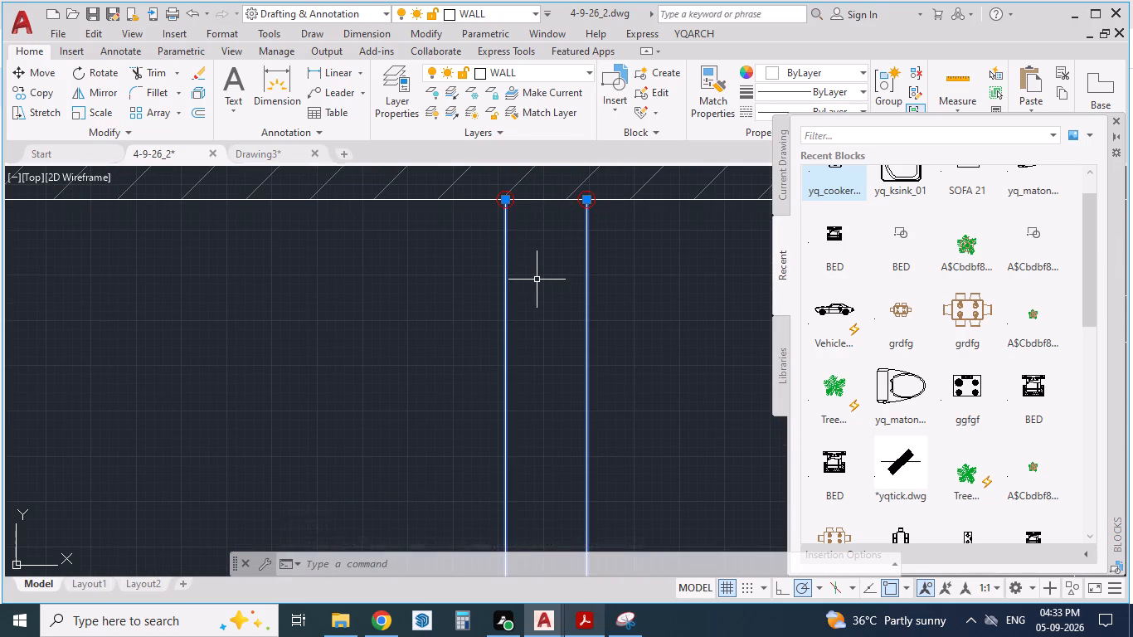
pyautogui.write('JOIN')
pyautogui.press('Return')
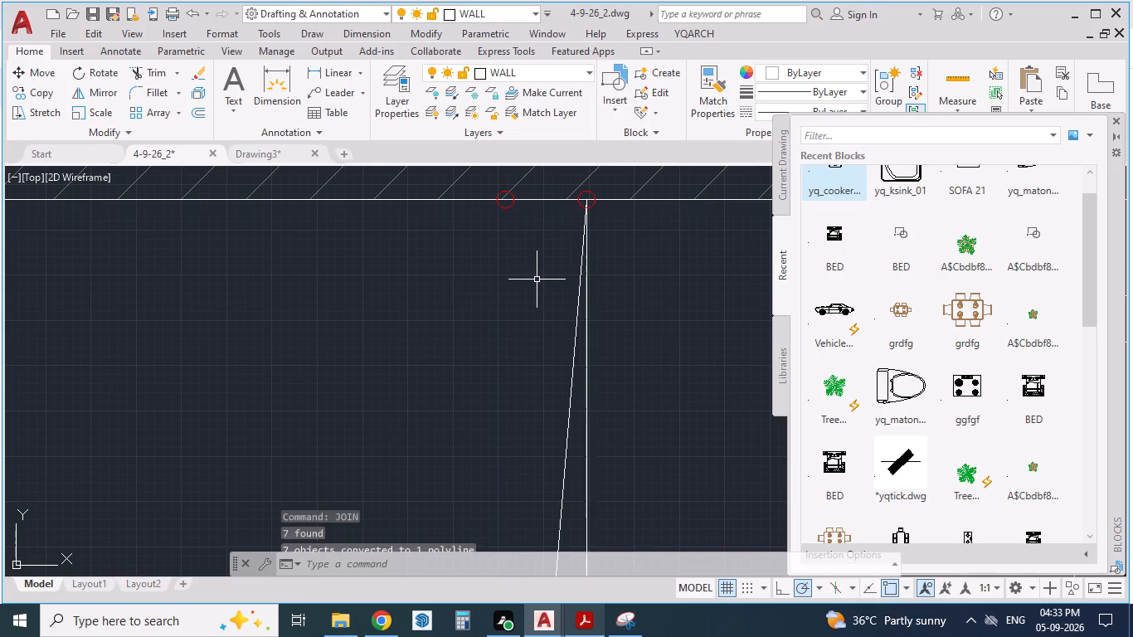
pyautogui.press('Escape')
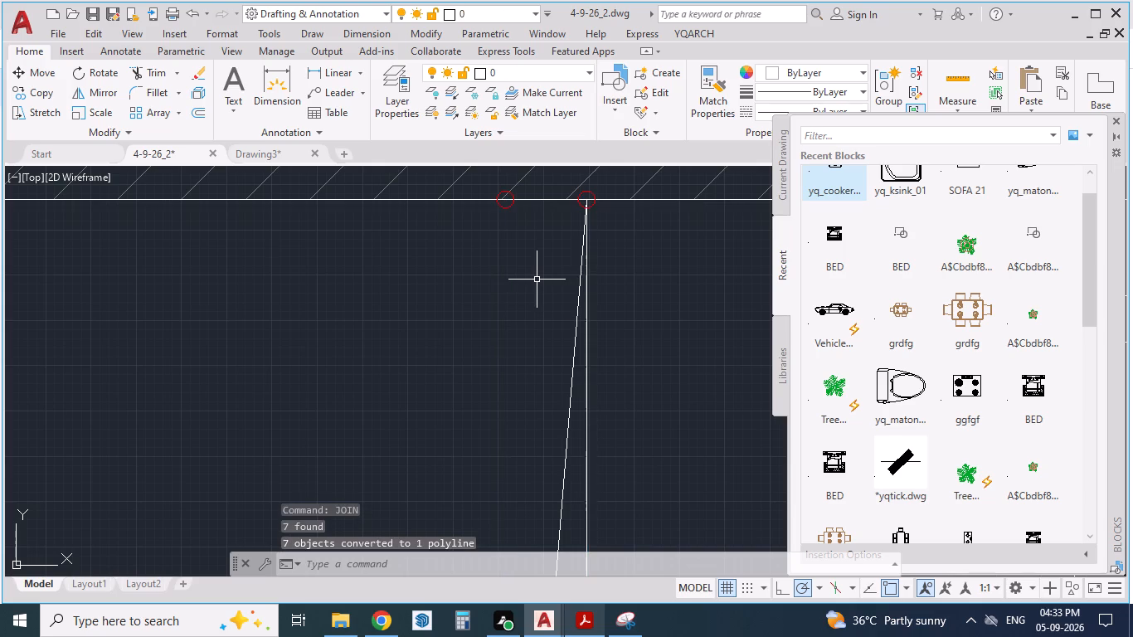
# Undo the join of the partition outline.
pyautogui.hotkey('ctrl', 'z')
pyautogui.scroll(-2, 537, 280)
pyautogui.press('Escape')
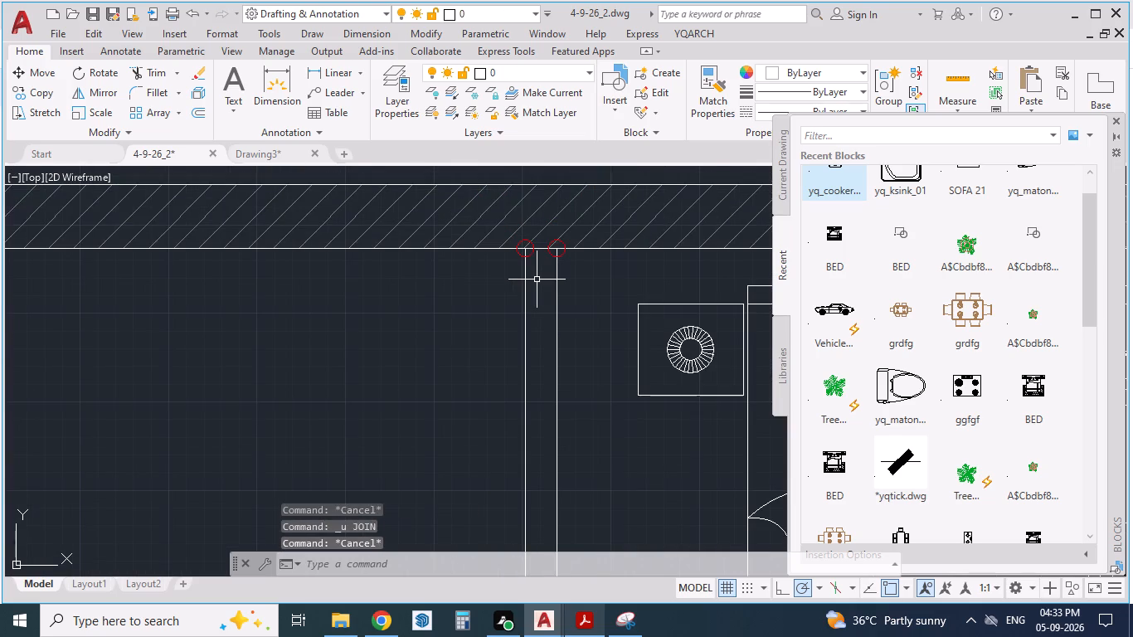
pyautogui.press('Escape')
# Trim the top outer wall's inner line between the two side lines of the kitchen–upper bedroom partition.
pyautogui.scroll(4, 537, 244)
pyautogui.press('Escape')
pyautogui.press('Escape')
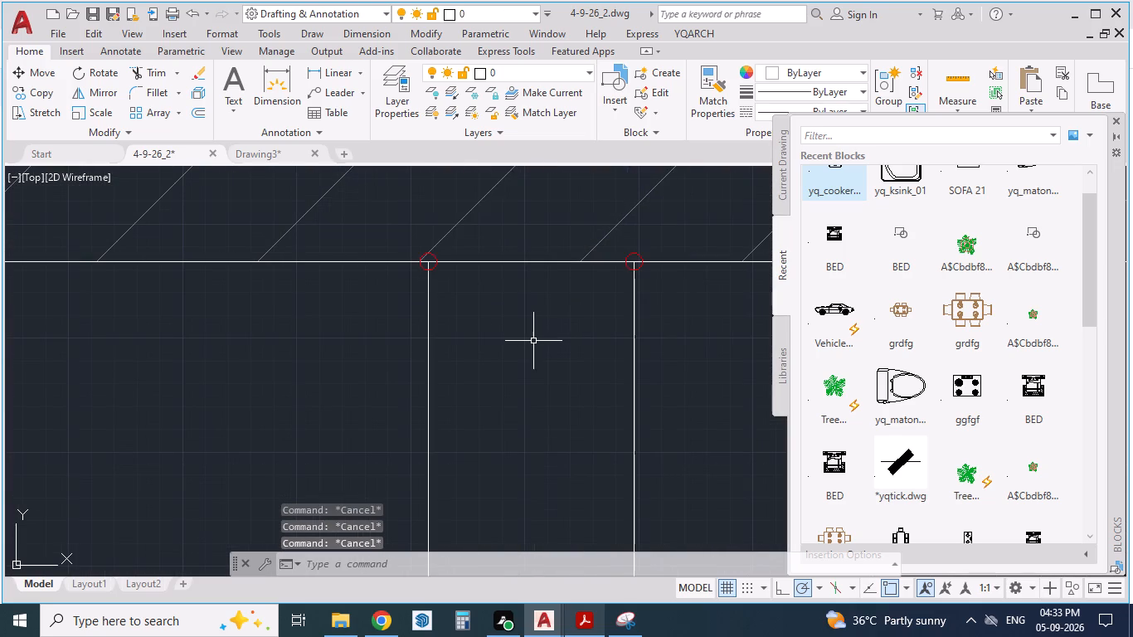
pyautogui.write('TR')
pyautogui.press('Return')
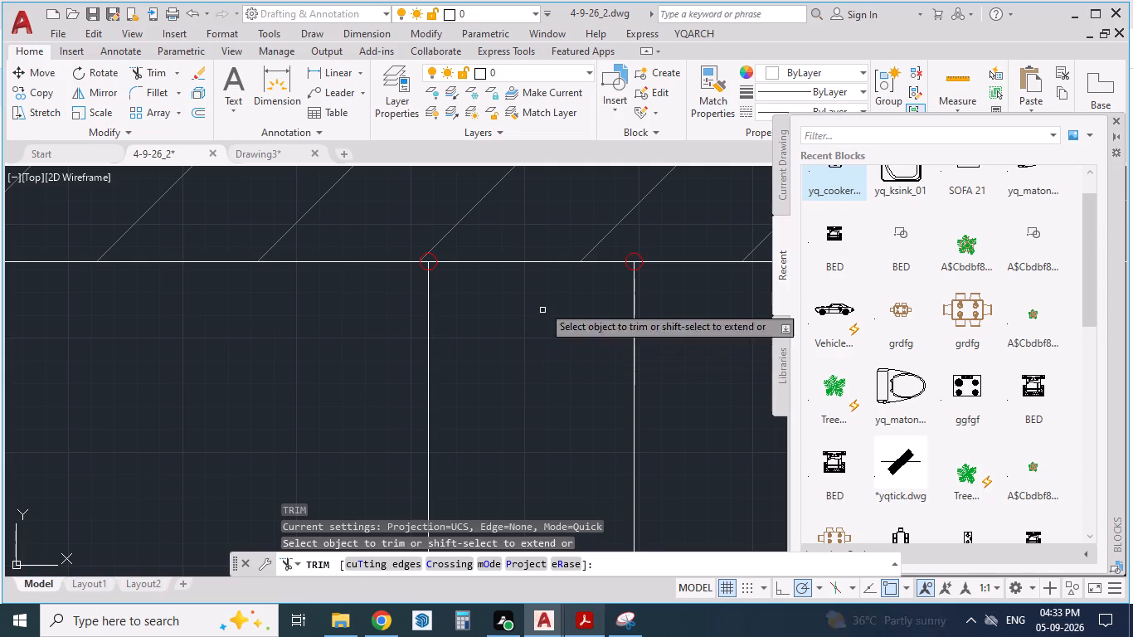
pyautogui.click(529, 262)
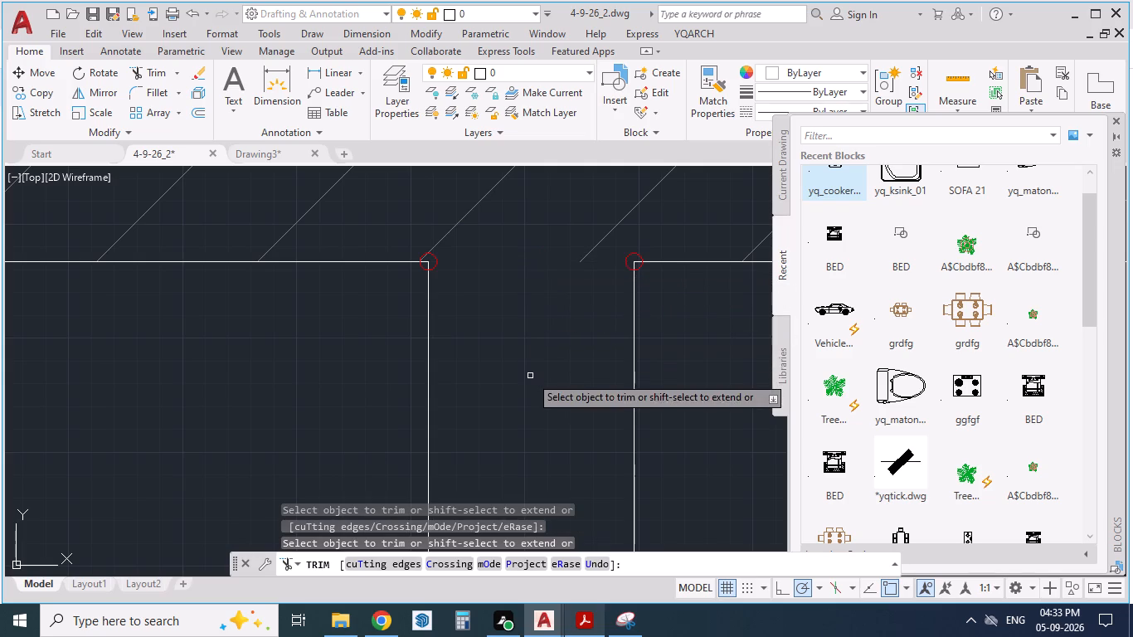
pyautogui.press('Escape')
# Draw a line across the top end of the kitchen–upper bedroom partition, connecting its two side lines.
pyautogui.press('l')
pyautogui.press('Return')
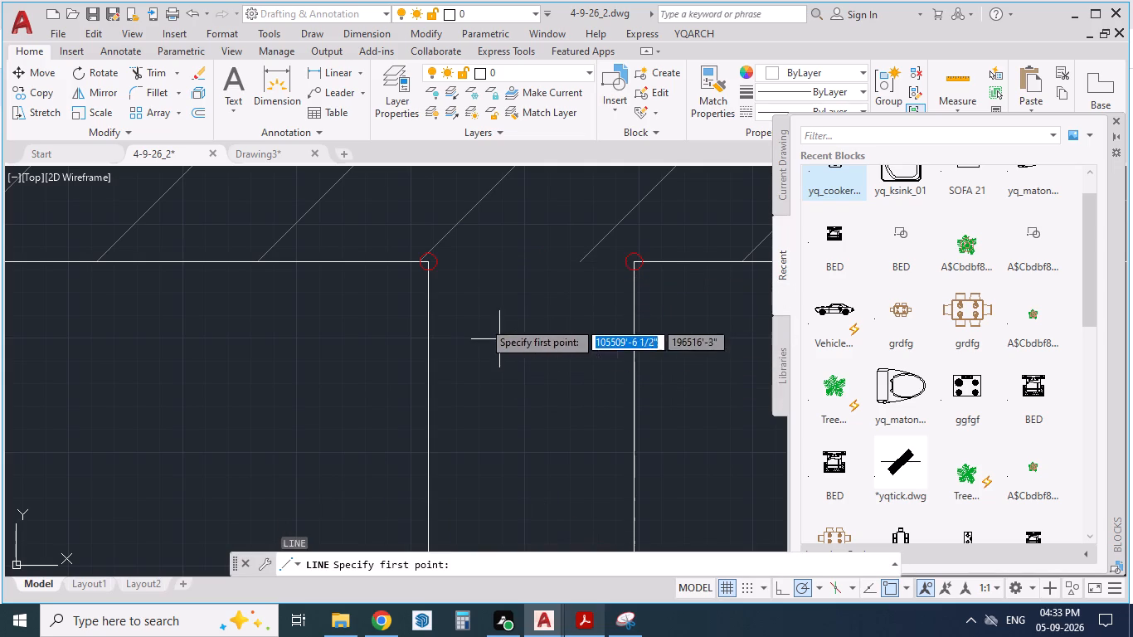
pyautogui.click(426, 264)
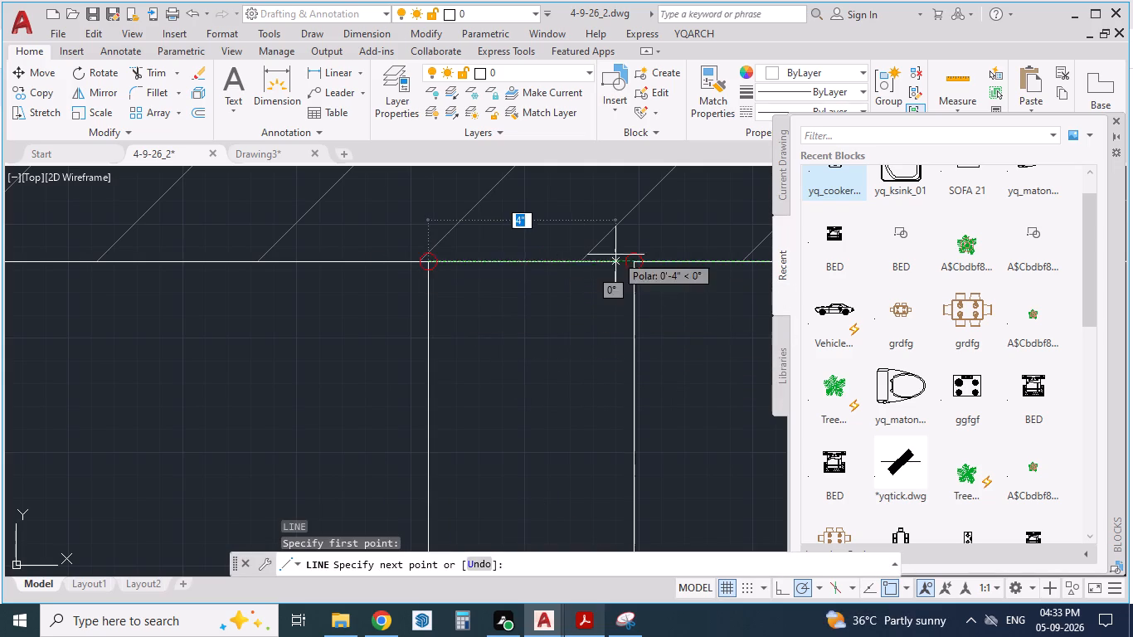
pyautogui.click(629, 260)
pyautogui.press('Return')
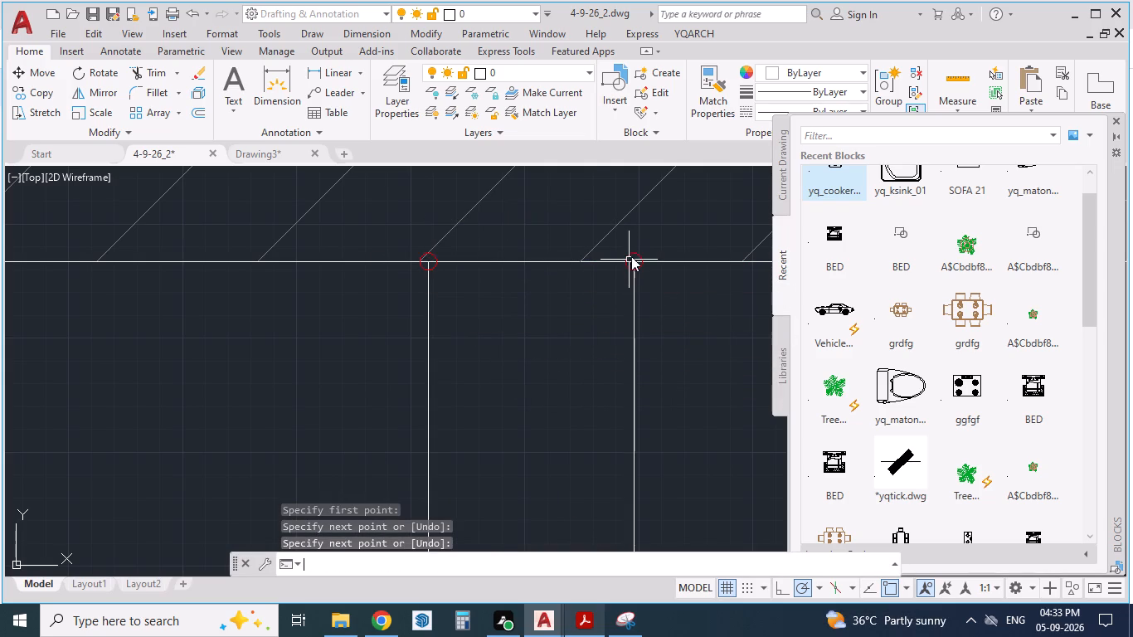
pyautogui.scroll(-2, 633, 255)
pyautogui.press('Escape')
pyautogui.press('Escape')
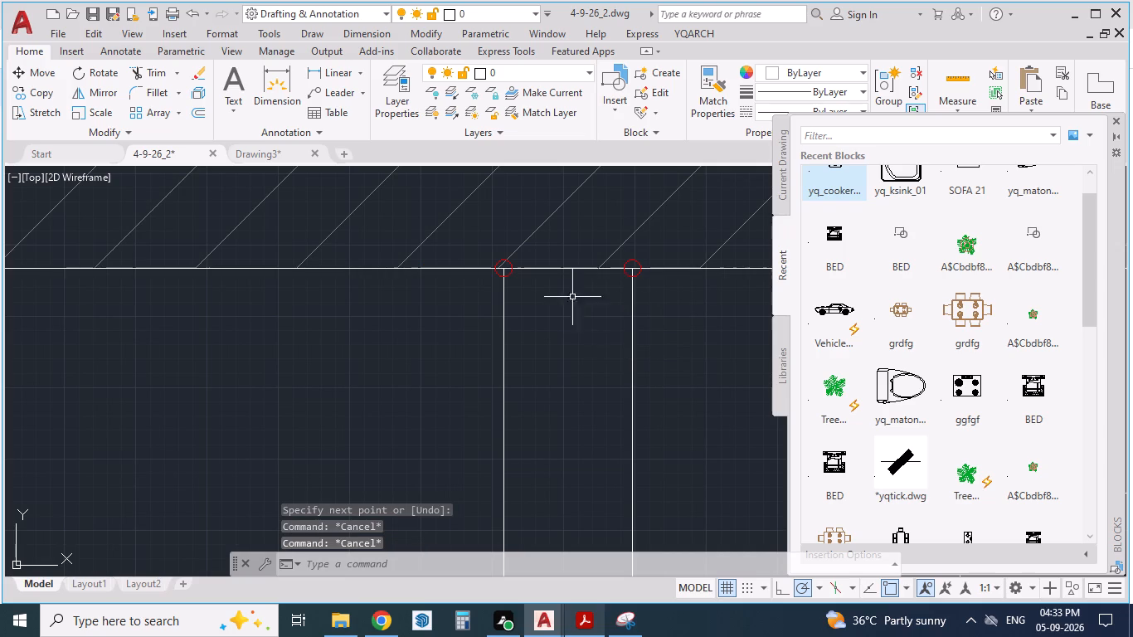
# Join the eight outline segments of the kitchen–upper bedroom partition, including its top closing line and T-shaped foot, into one polyline.
pyautogui.click(670, 323)
pyautogui.click(461, 387)
pyautogui.scroll(3, 599, 263)
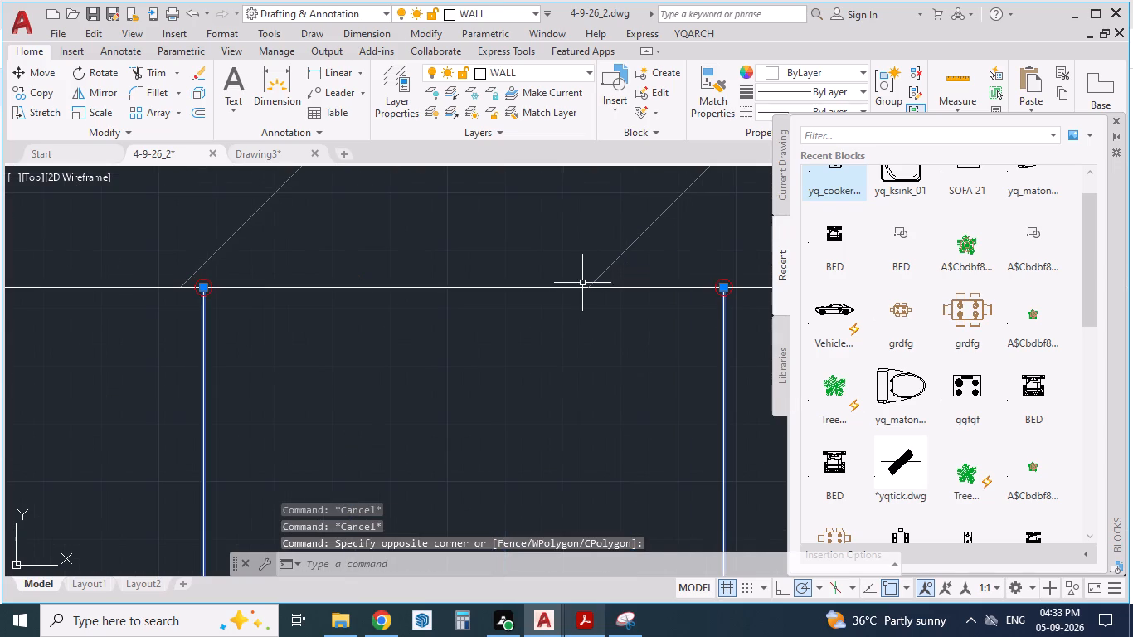
pyautogui.click(576, 286)
pyautogui.scroll(-9, 531, 250)
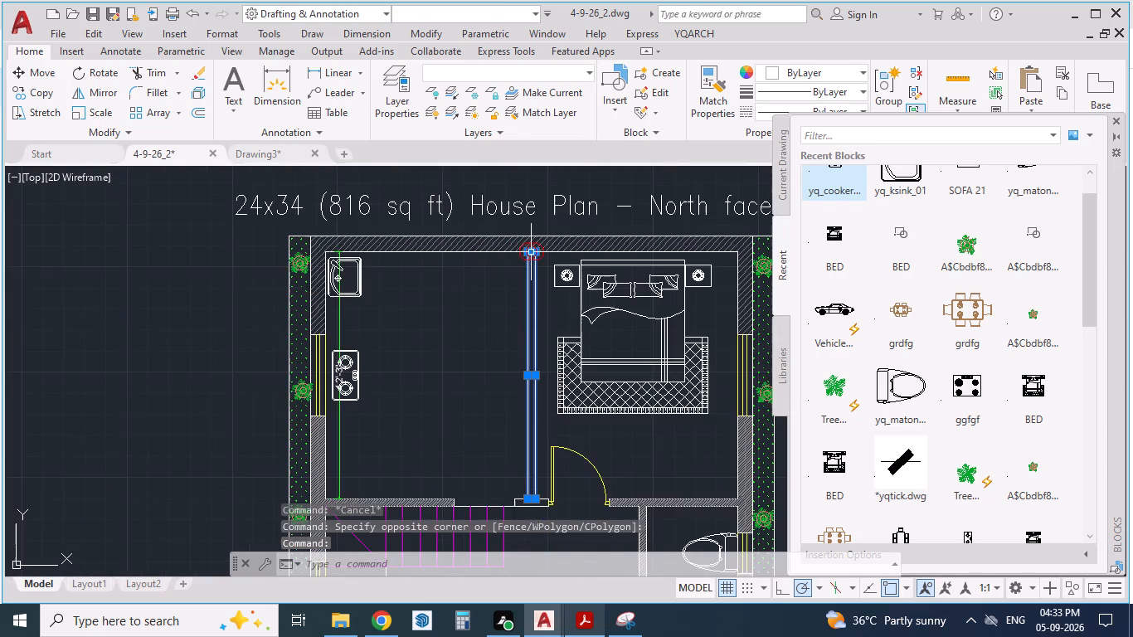
pyautogui.scroll(-1, 531, 250)
pyautogui.scroll(5, 532, 422)
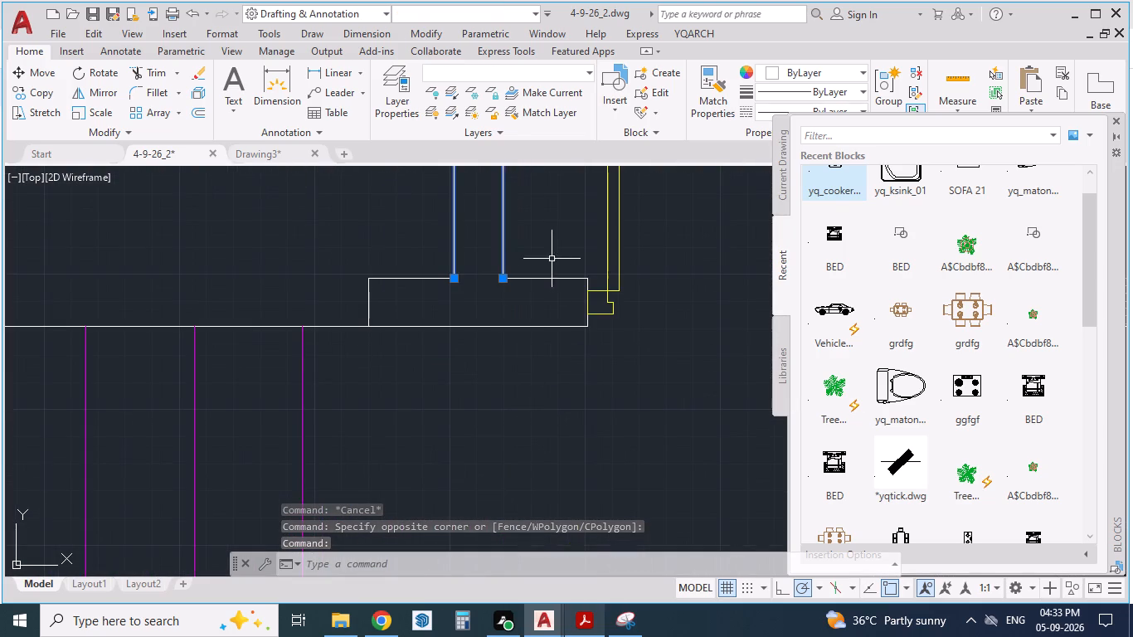
pyautogui.click(552, 258)
pyautogui.click(421, 282)
pyautogui.click(411, 305)
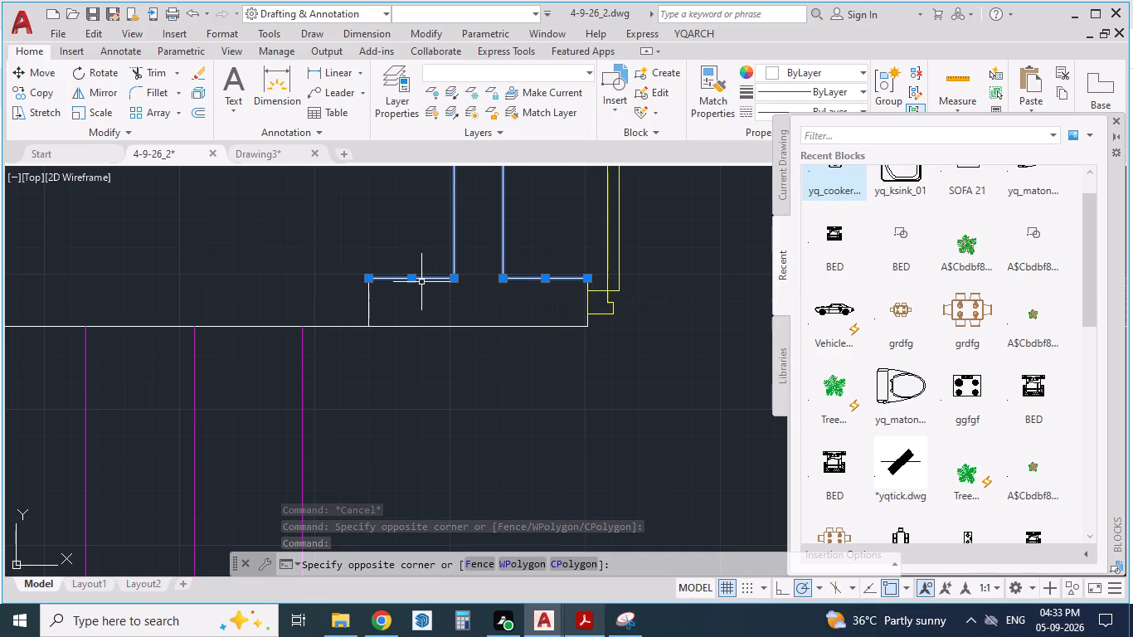
pyautogui.click(360, 299)
pyautogui.click(420, 321)
pyautogui.click(430, 367)
pyautogui.click(467, 332)
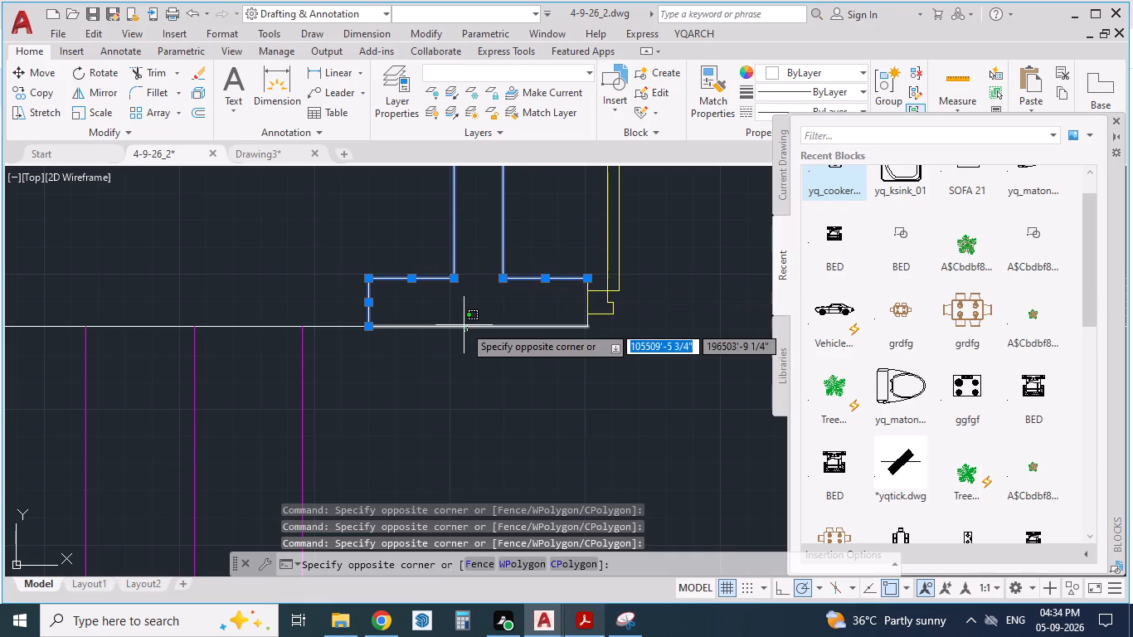
pyautogui.click(464, 325)
pyautogui.scroll(3, 567, 299)
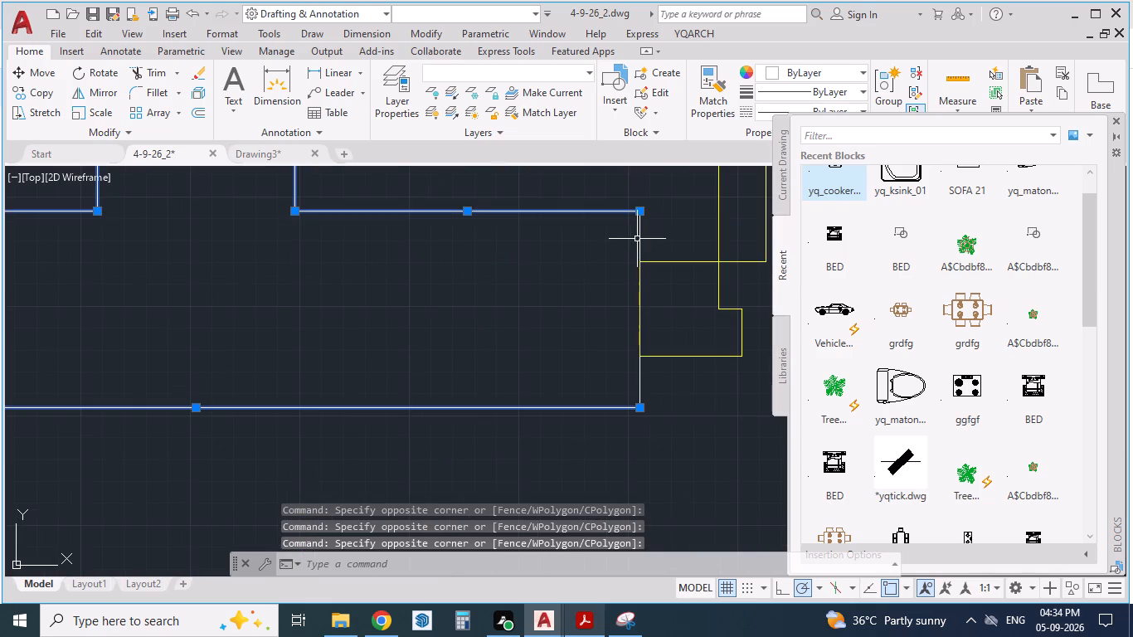
pyautogui.click(639, 236)
pyautogui.write('JOIN')
pyautogui.press('Return')
# Hatch the inside of the kitchen–upper bedroom partition with ANSI31 in colour 8 at scale 4.
pyautogui.scroll(-5, 499, 346)
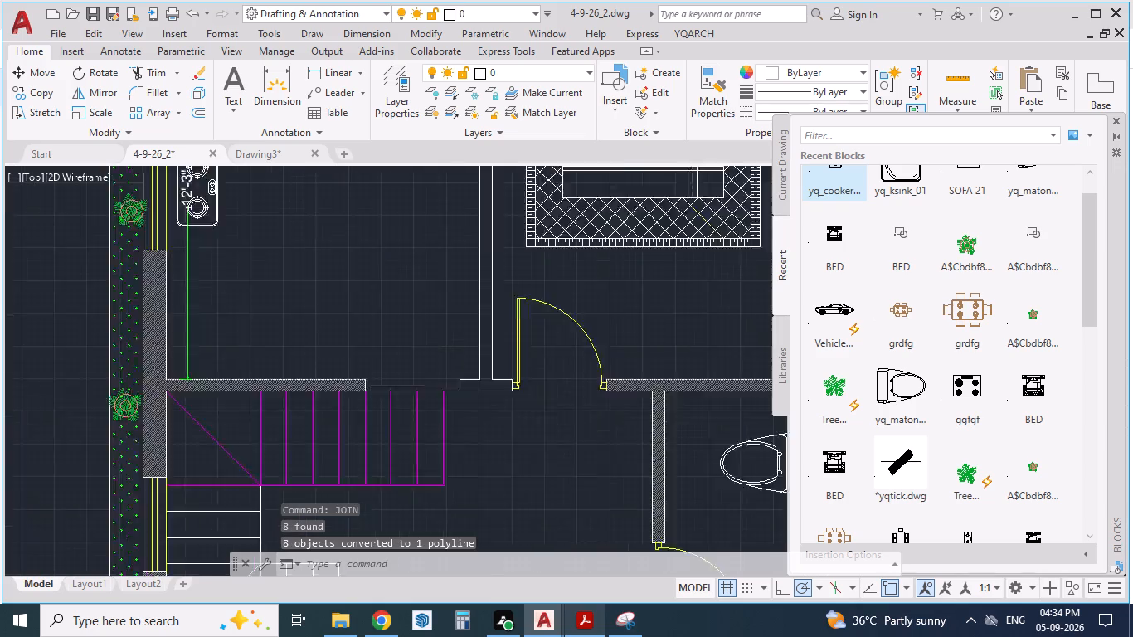
pyautogui.scroll(-4, 503, 402)
pyautogui.scroll(3, 507, 377)
pyautogui.scroll(-1, 498, 365)
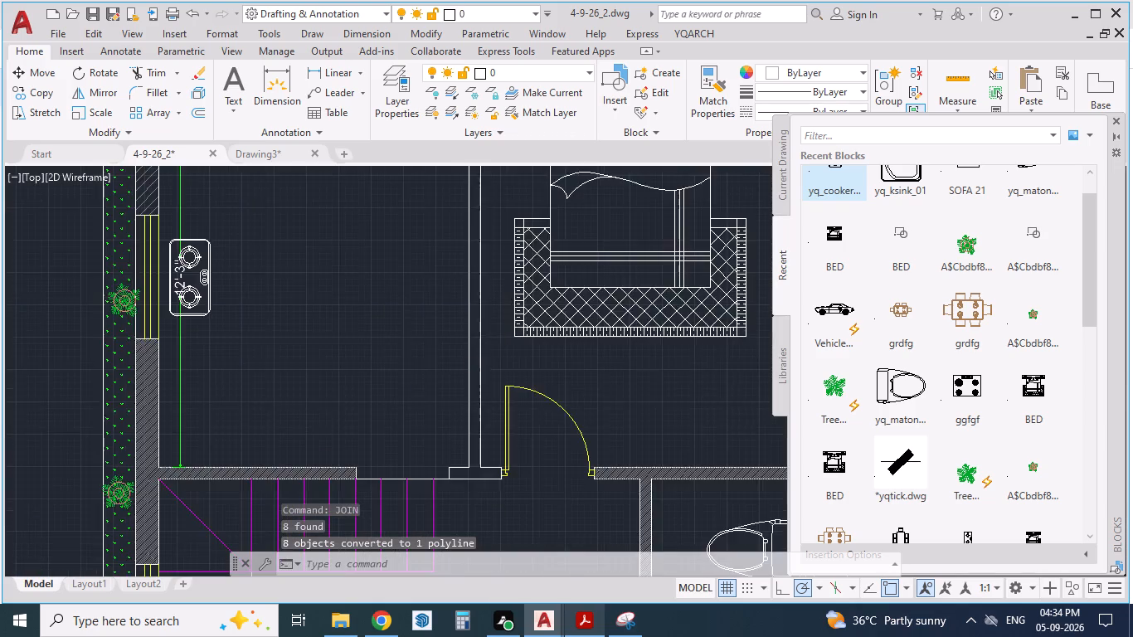
pyautogui.scroll(-1, 497, 367)
pyautogui.scroll(5, 478, 268)
pyautogui.press('Escape')
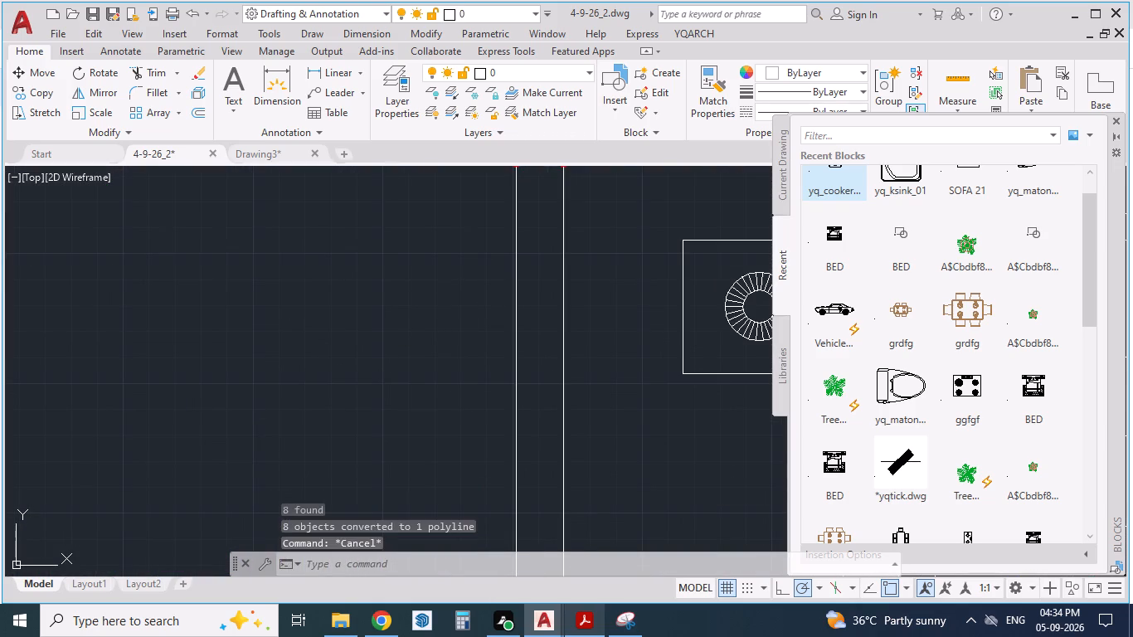
pyautogui.press('Escape')
pyautogui.scroll(-2, 372, 286)
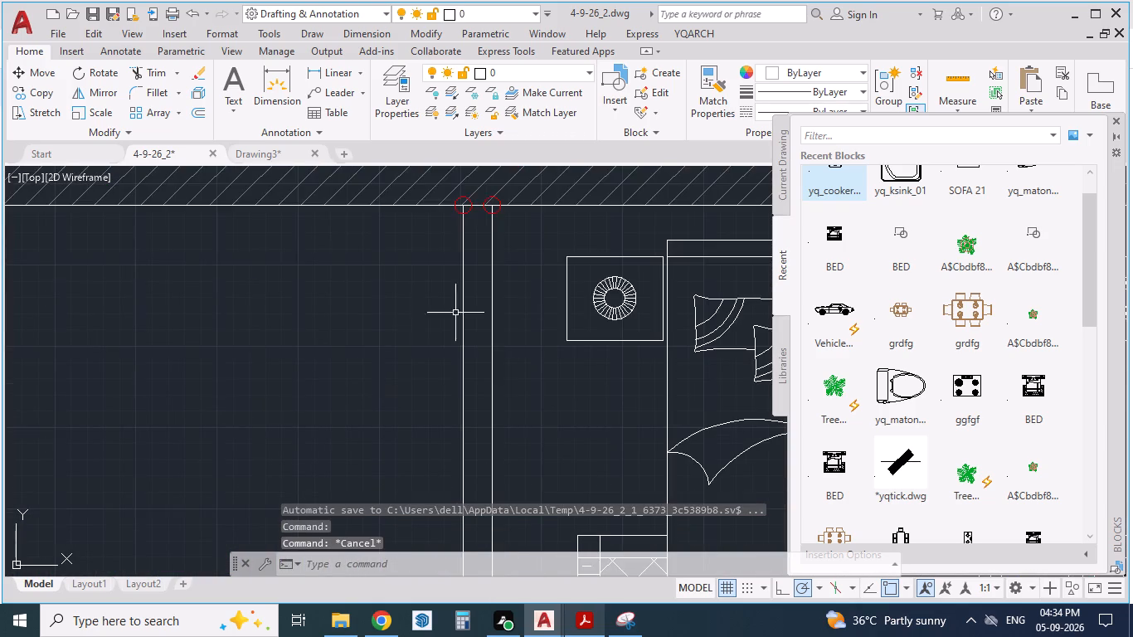
pyautogui.scroll(2, 429, 340)
pyautogui.press('h')
pyautogui.press('Return')
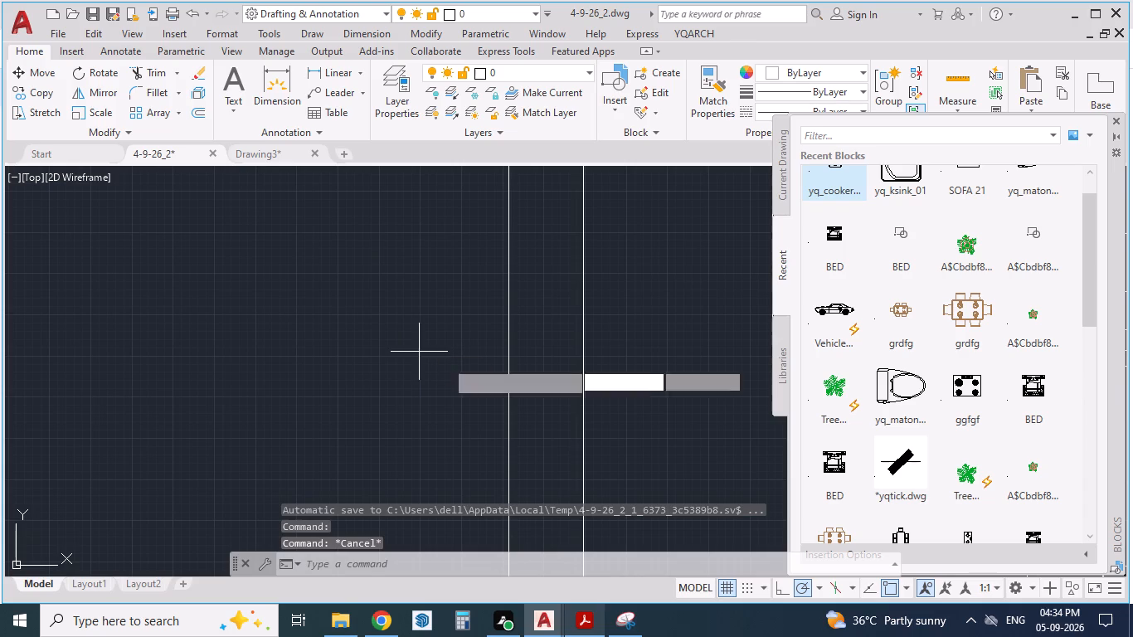
pyautogui.click(545, 367)
pyautogui.scroll(-1, 504, 340)
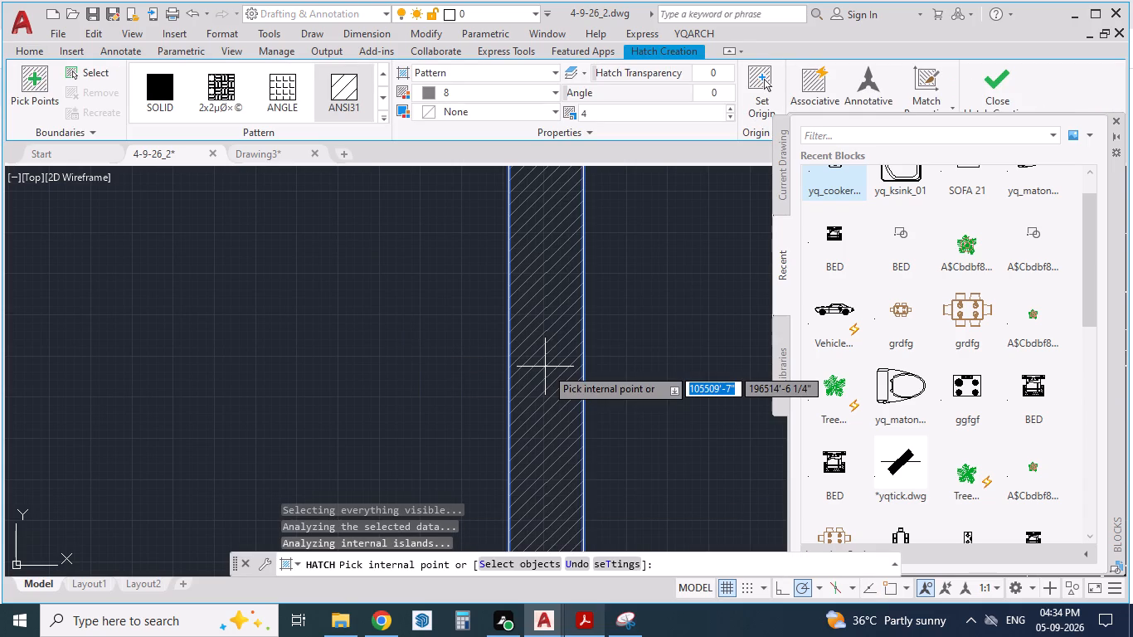
pyautogui.scroll(-4, 495, 336)
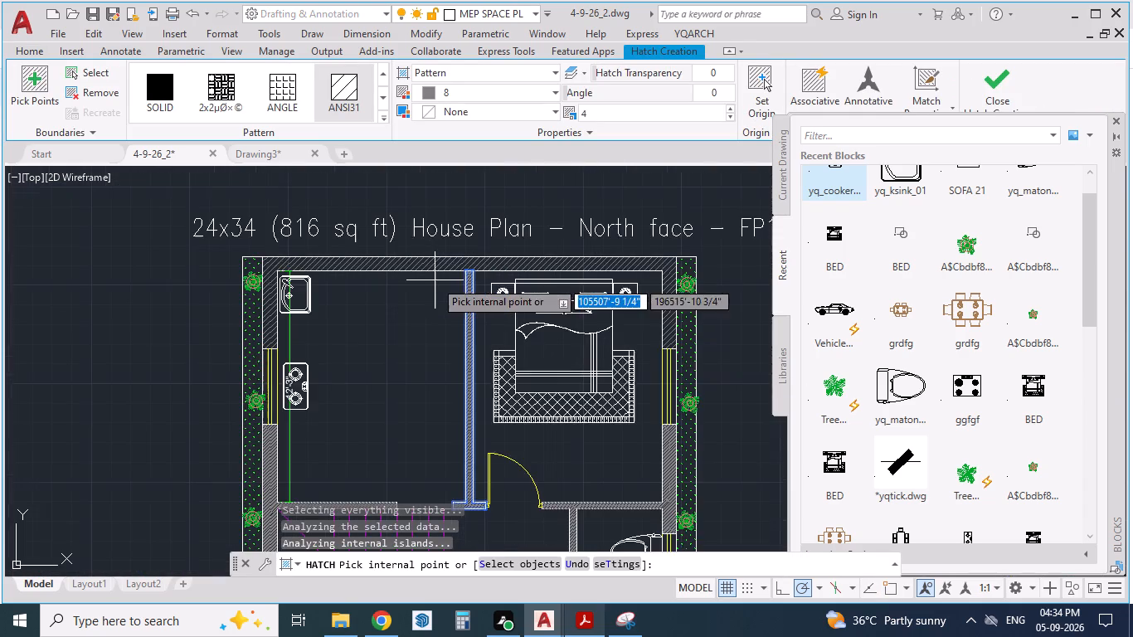
pyautogui.scroll(-1, 439, 258)
pyautogui.scroll(2, 478, 452)
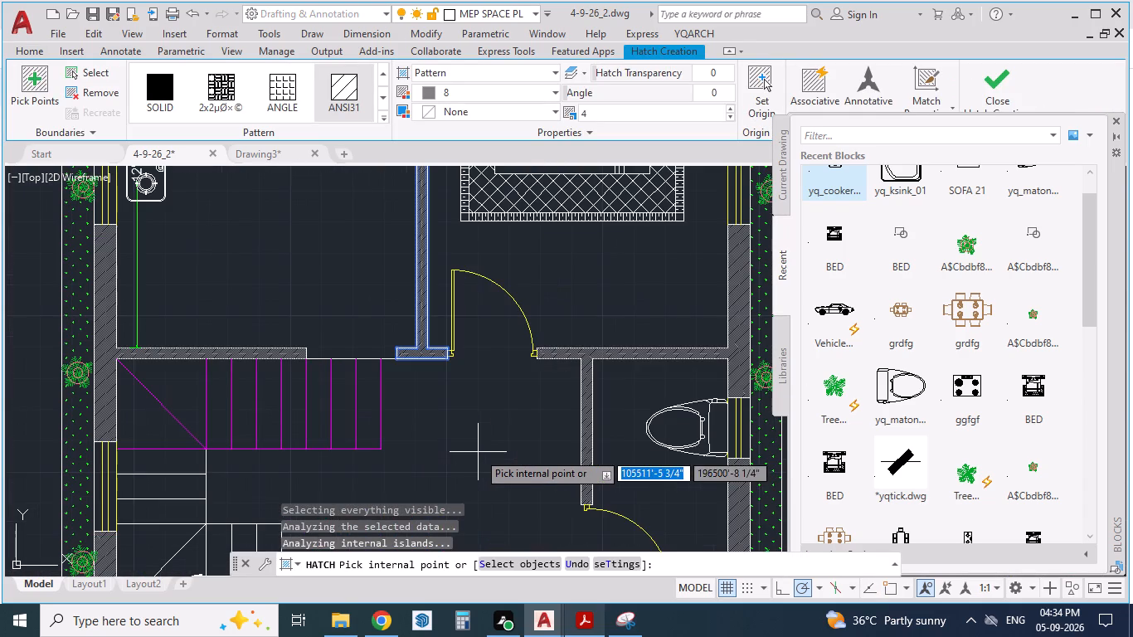
pyautogui.scroll(-2, 488, 418)
pyautogui.press('Escape')
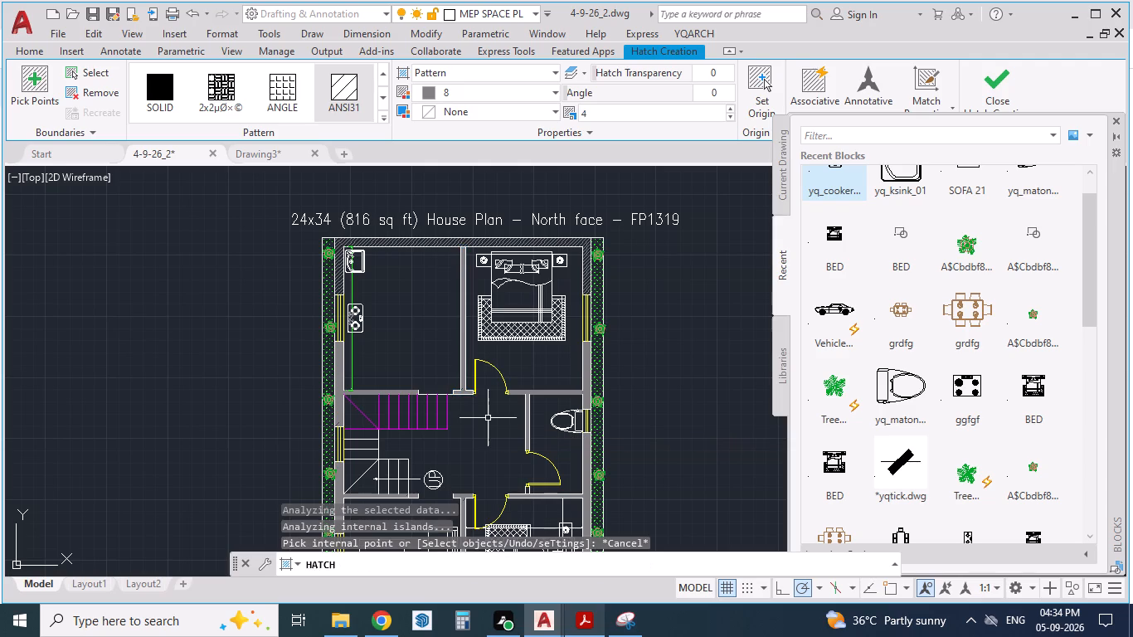
# Set the hatch scale to 20 for the kitchen–upper bedroom partition and the connected hatch of the remaining walls.
pyautogui.scroll(-1, 474, 324)
pyautogui.scroll(2, 484, 361)
pyautogui.scroll(1, 443, 289)
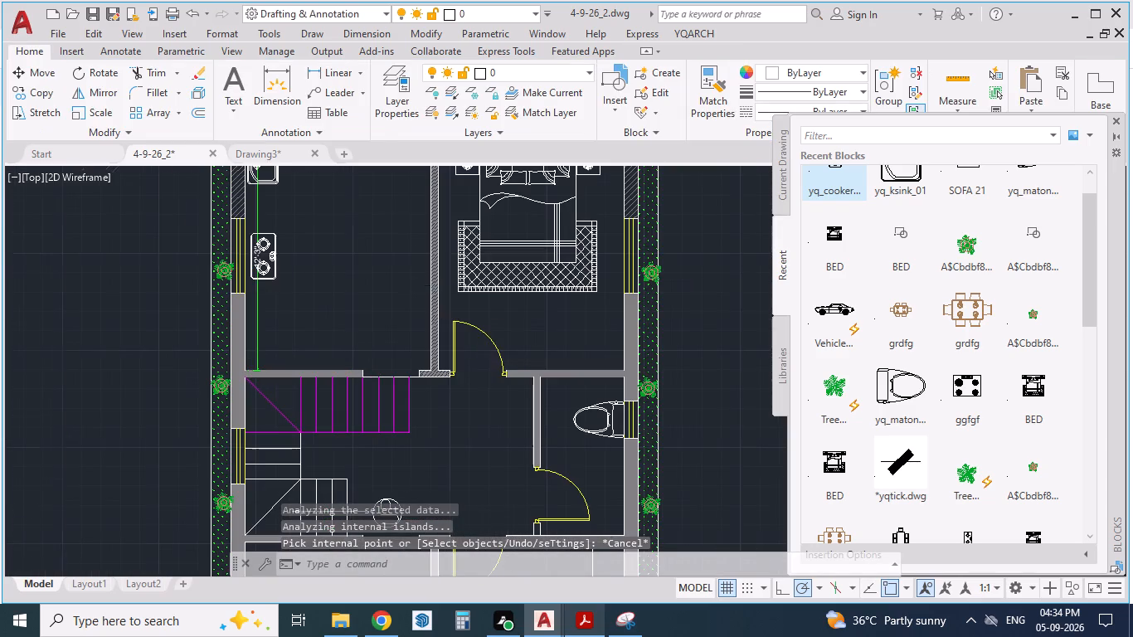
pyautogui.scroll(2, 443, 289)
pyautogui.scroll(-3, 479, 389)
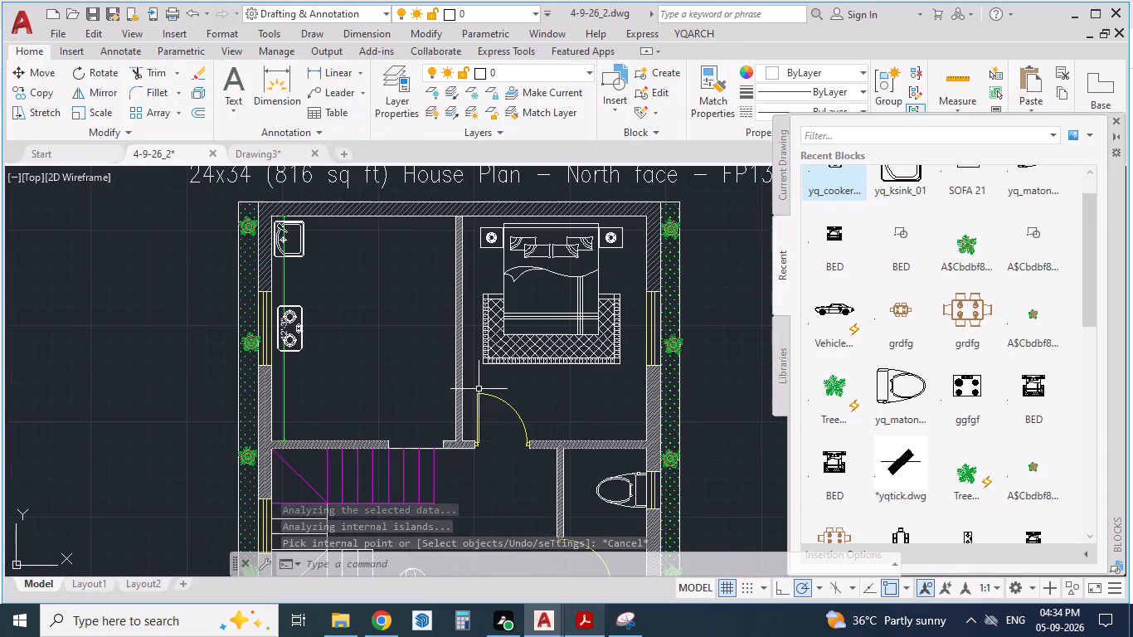
pyautogui.press('Escape')
pyautogui.press('Escape')
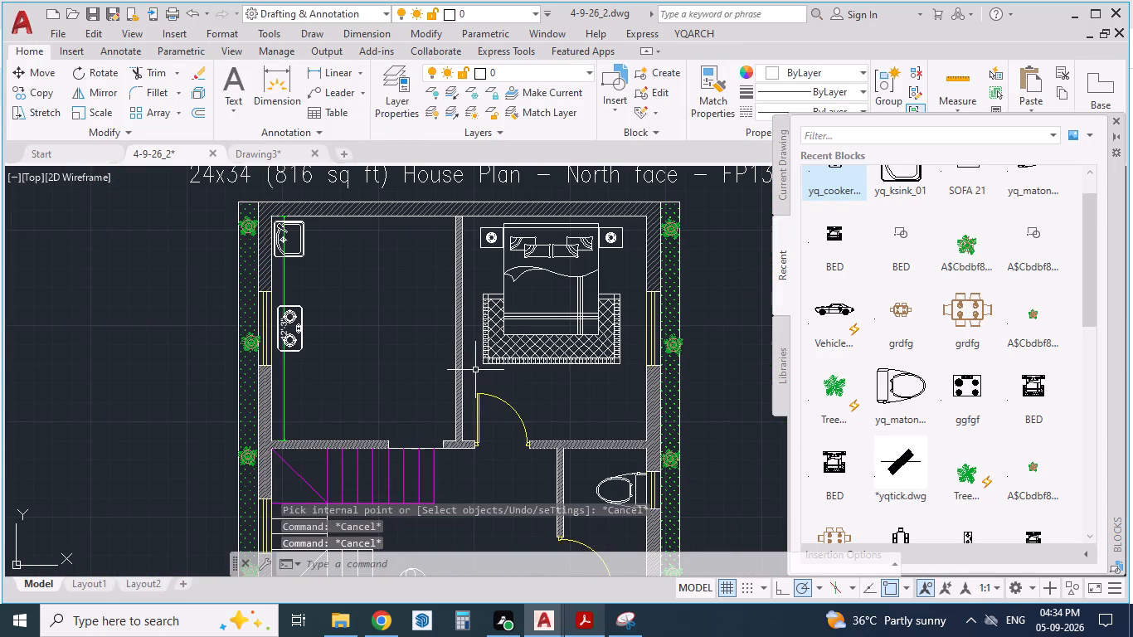
pyautogui.scroll(2, 474, 318)
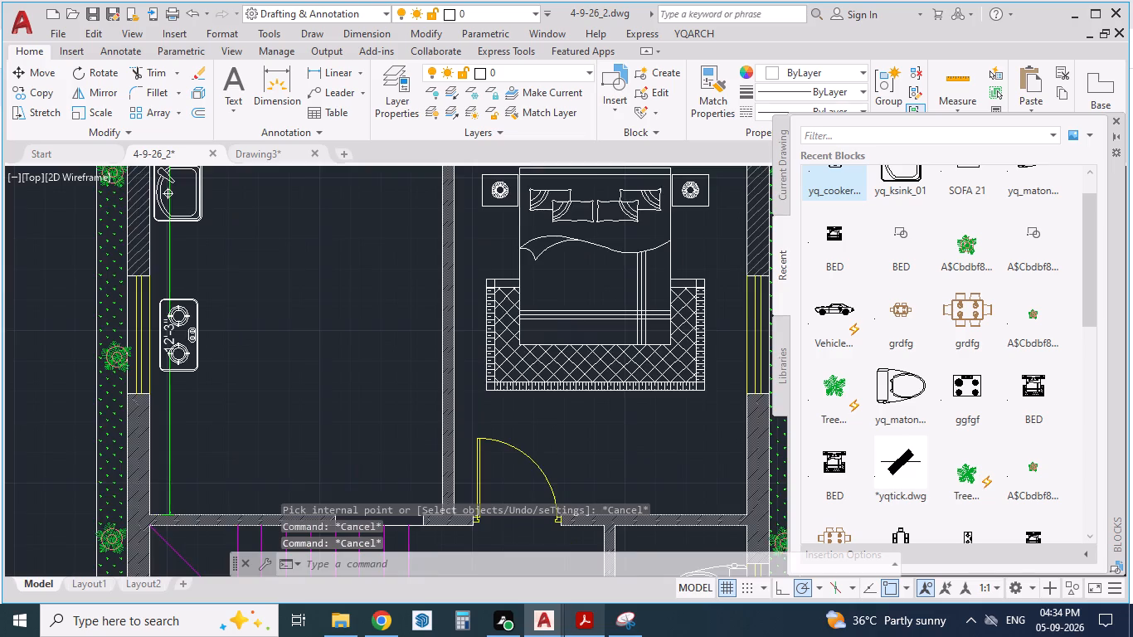
pyautogui.press('Escape')
pyautogui.press('Escape')
pyautogui.click(430, 333)
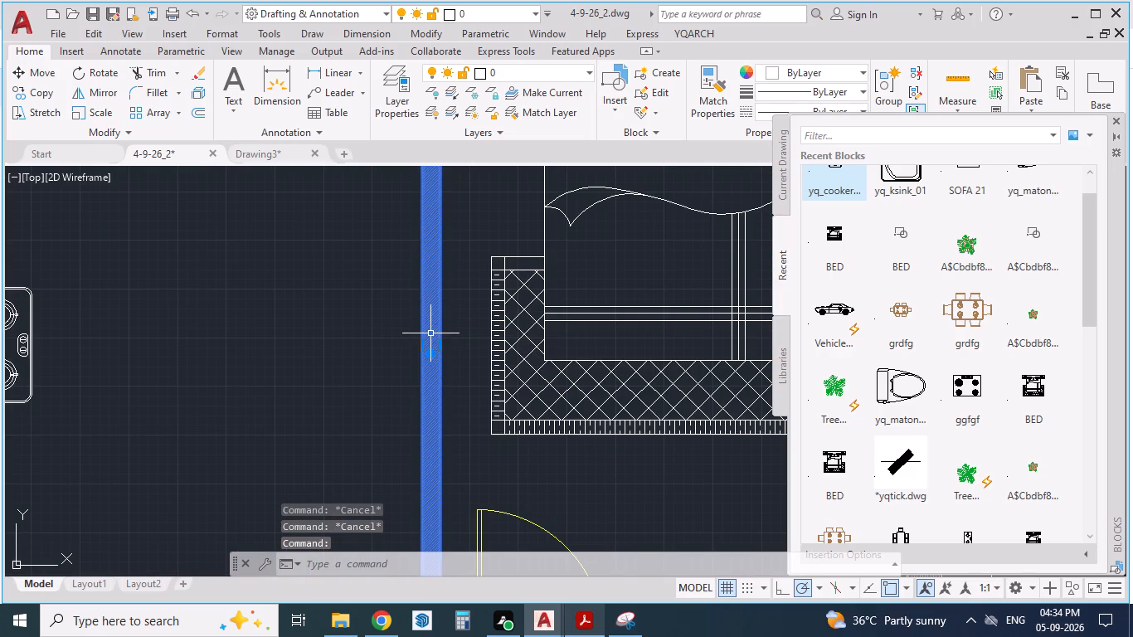
pyautogui.scroll(-5, 487, 292)
pyautogui.scroll(1, 362, 376)
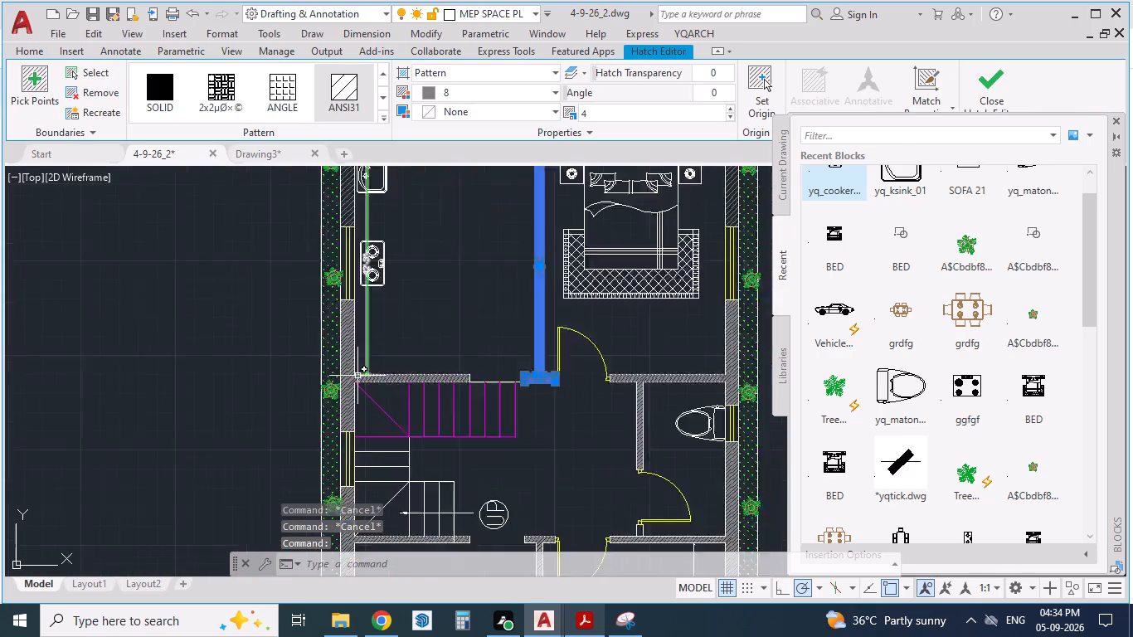
pyautogui.scroll(1, 357, 376)
pyautogui.click(338, 360)
pyautogui.scroll(-3, 338, 343)
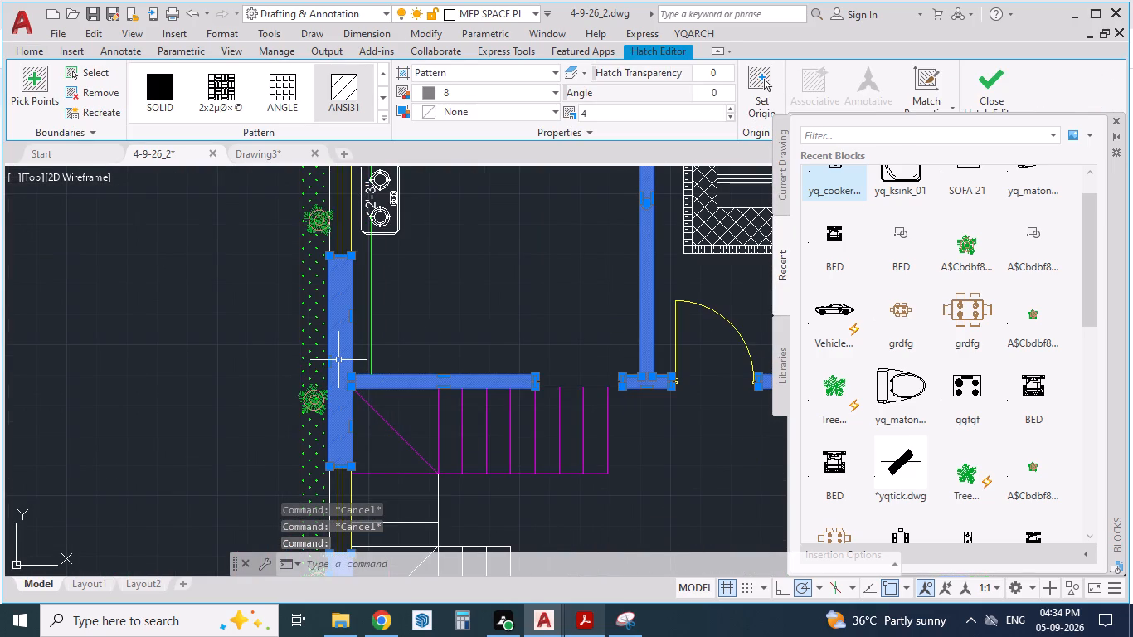
pyautogui.scroll(-4, 368, 330)
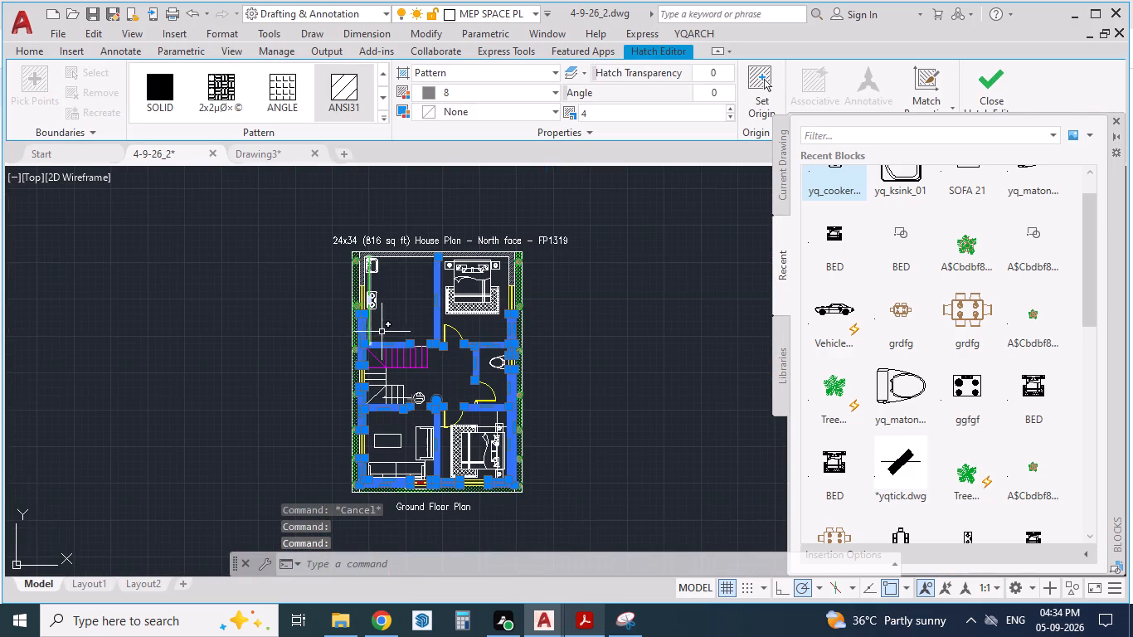
pyautogui.scroll(2, 504, 288)
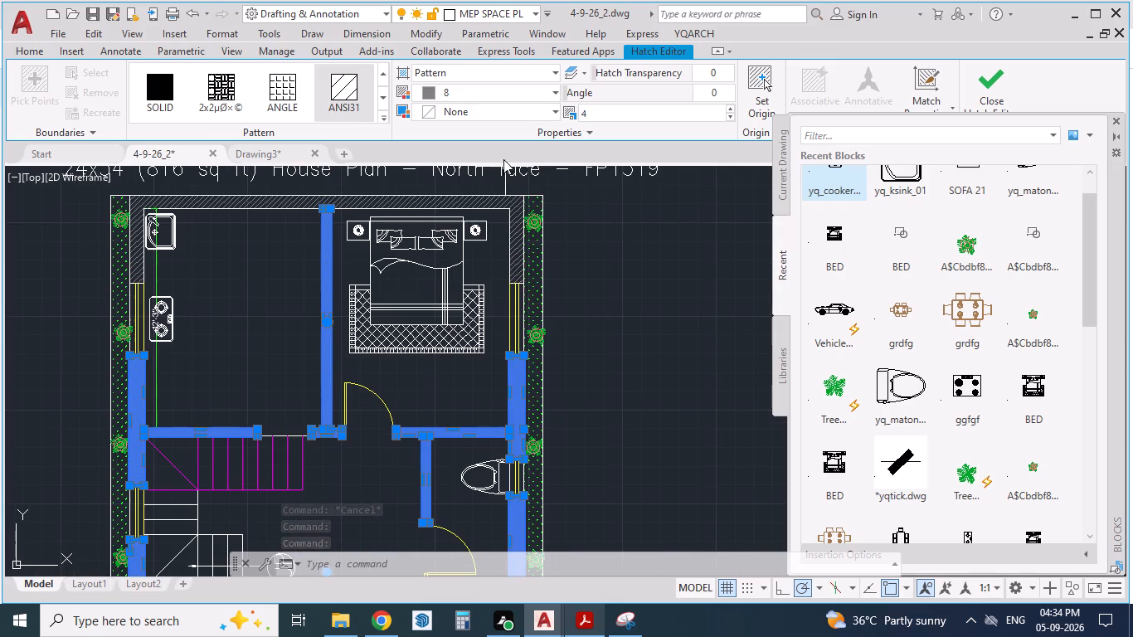
pyautogui.moveTo(596, 111); pyautogui.dragTo(569, 109)
pyautogui.write('20')
pyautogui.press('Return')
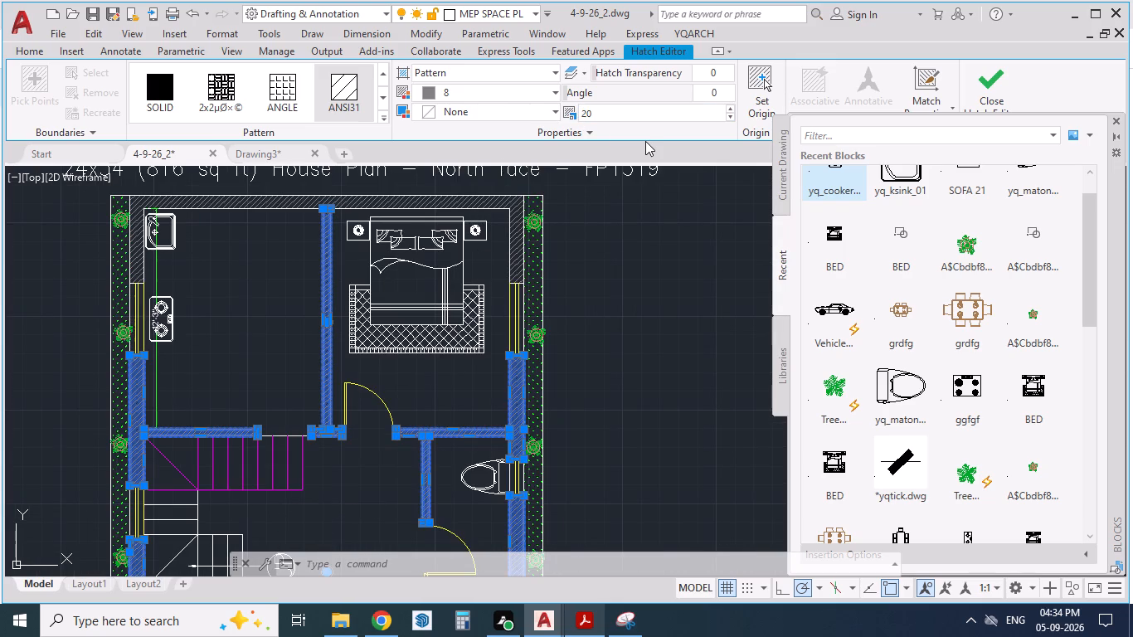
pyautogui.press('Return')
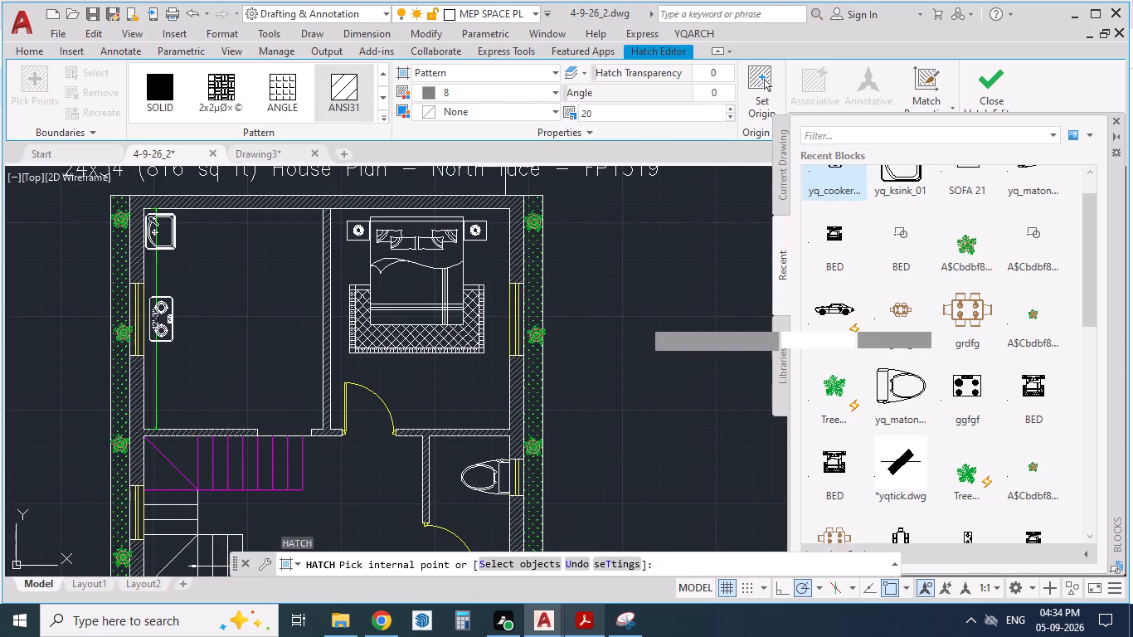
pyautogui.press('Escape')
# Close the Blocks palette to clear the drawing area.
pyautogui.scroll(-1, 642, 318)
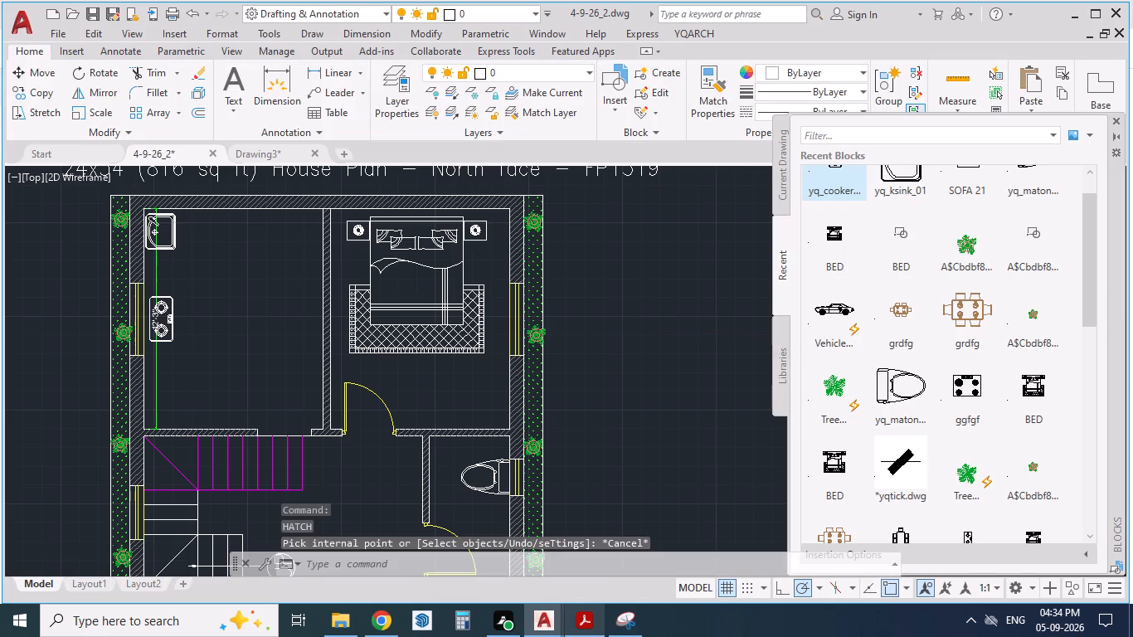
pyautogui.scroll(1, 639, 347)
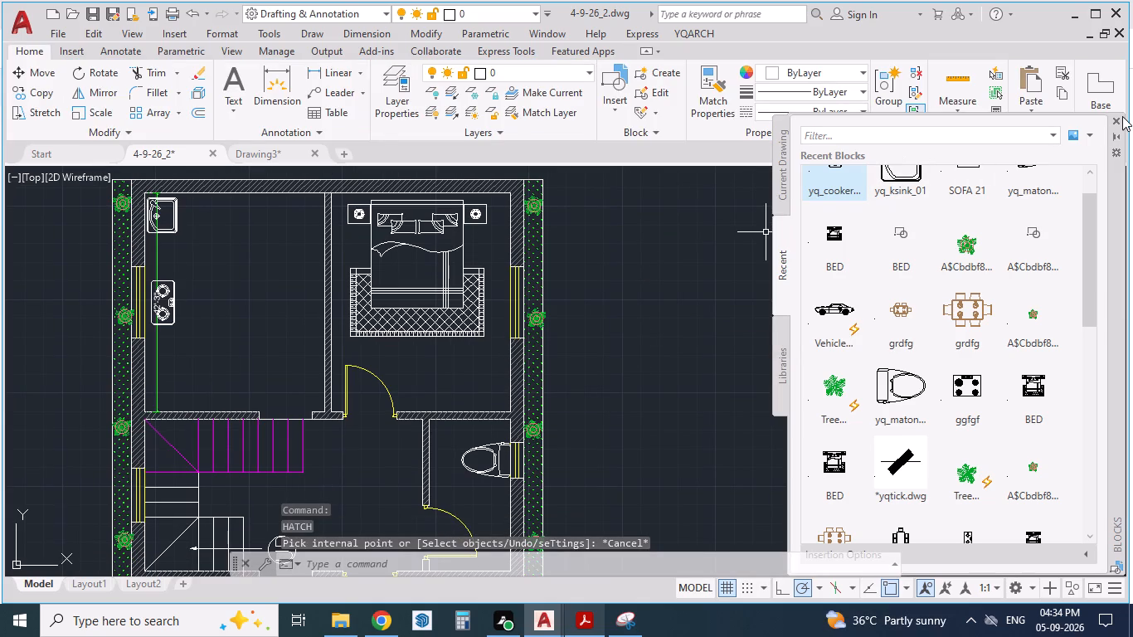
pyautogui.click(1120, 116)
# Copy the "Ground Floor Plan" label and paste the copy inside the kitchen, below the cooker.
pyautogui.scroll(-2, 722, 200)
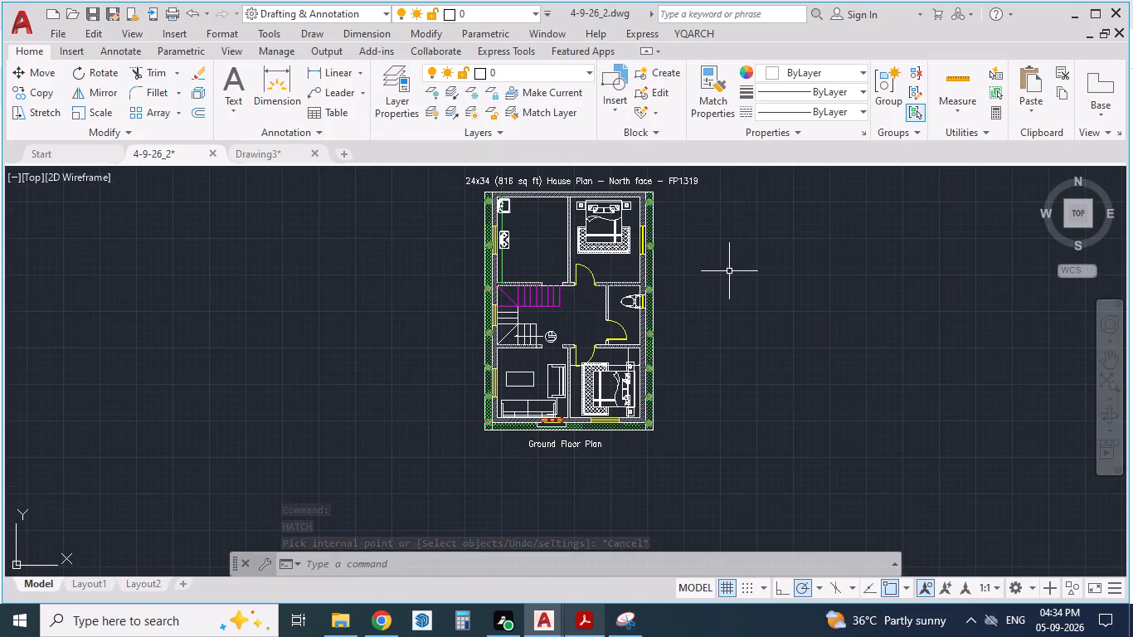
pyautogui.scroll(1, 729, 271)
pyautogui.scroll(-1, 630, 357)
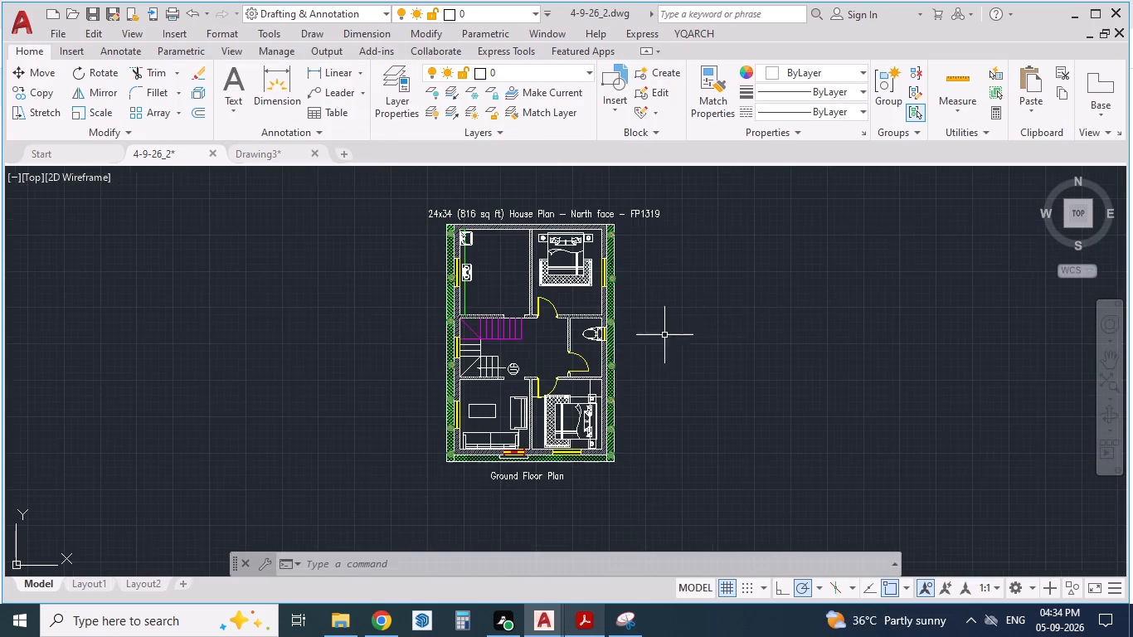
pyautogui.click(552, 471)
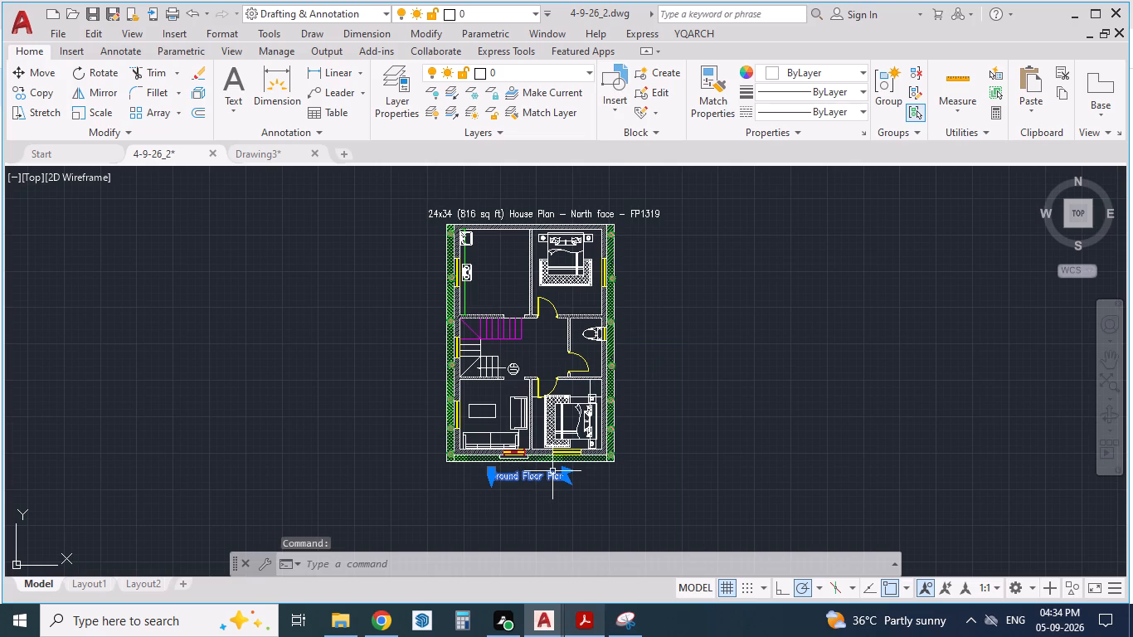
pyautogui.hotkey('ctrl', 'c')
pyautogui.hotkey('ctrl', 'v')
pyautogui.scroll(2, 502, 319)
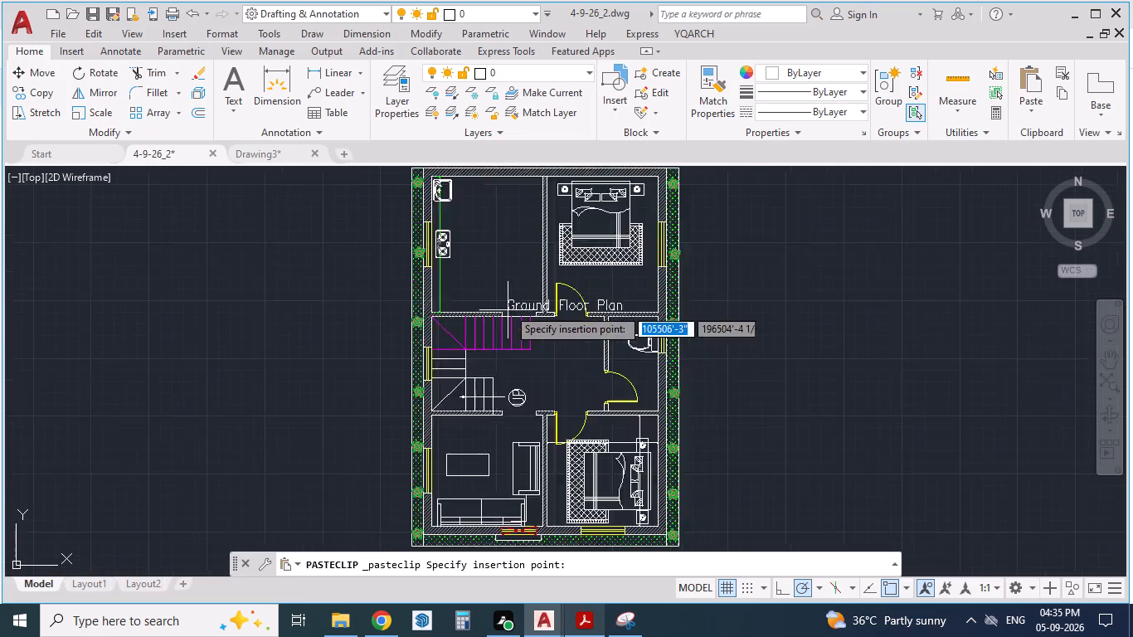
pyautogui.click(414, 255)
# Change the copied label in the kitchen to KITCHEN, centre it, and narrow its text frame to fit the word.
pyautogui.tripleClick(454, 250)
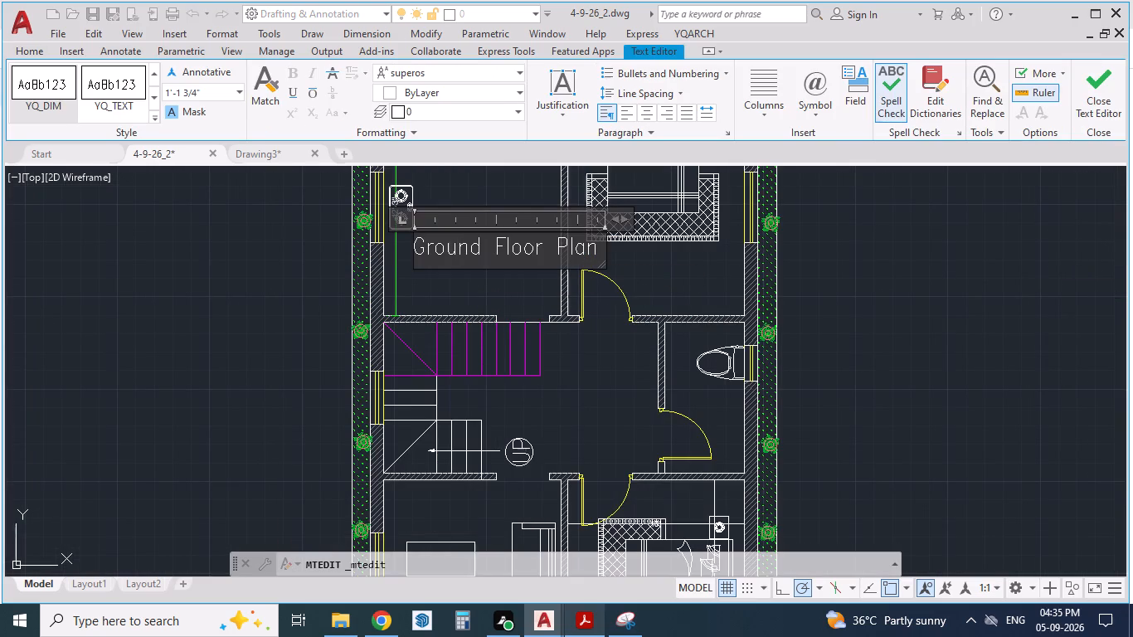
pyautogui.moveTo(595, 243); pyautogui.dragTo(309, 244)
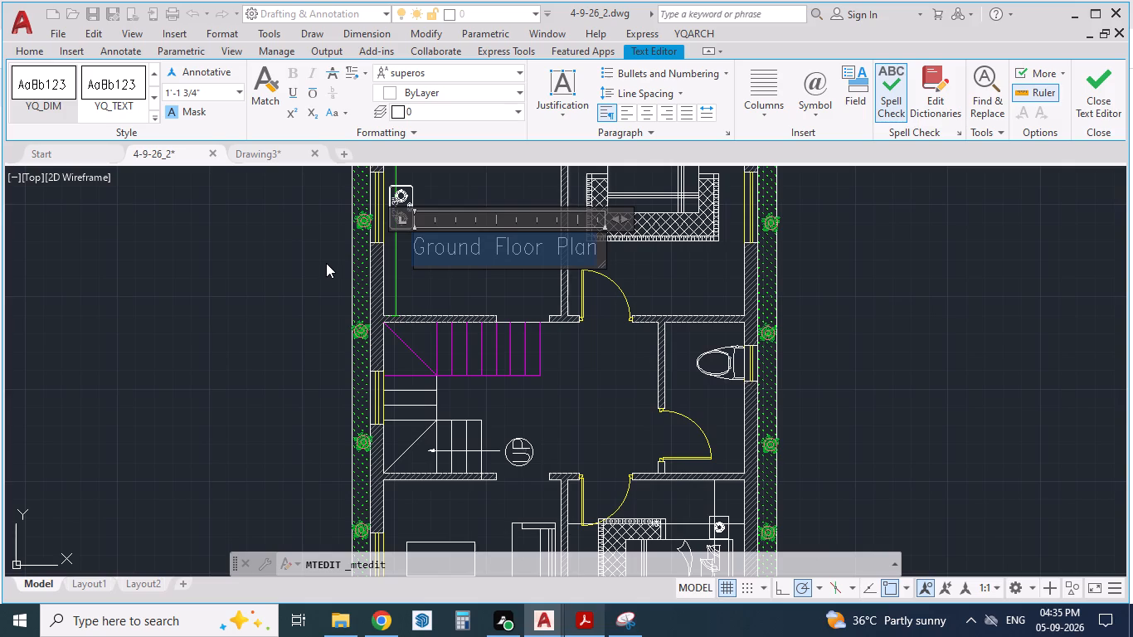
pyautogui.write('KIT')
pyautogui.write('CHEN')
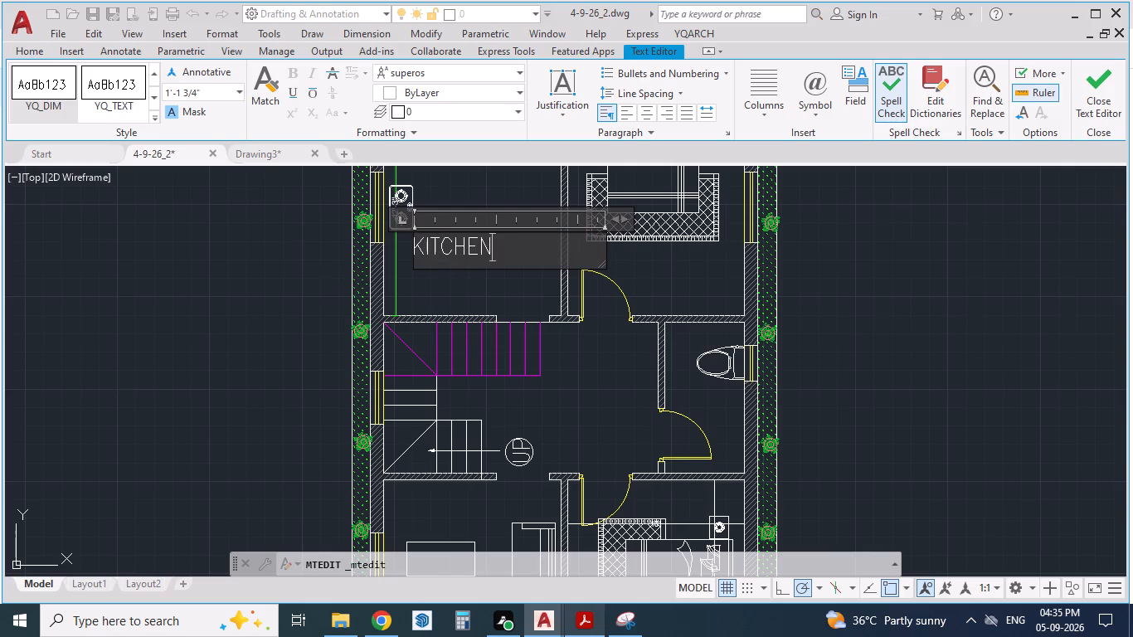
pyautogui.moveTo(496, 246); pyautogui.dragTo(338, 231)
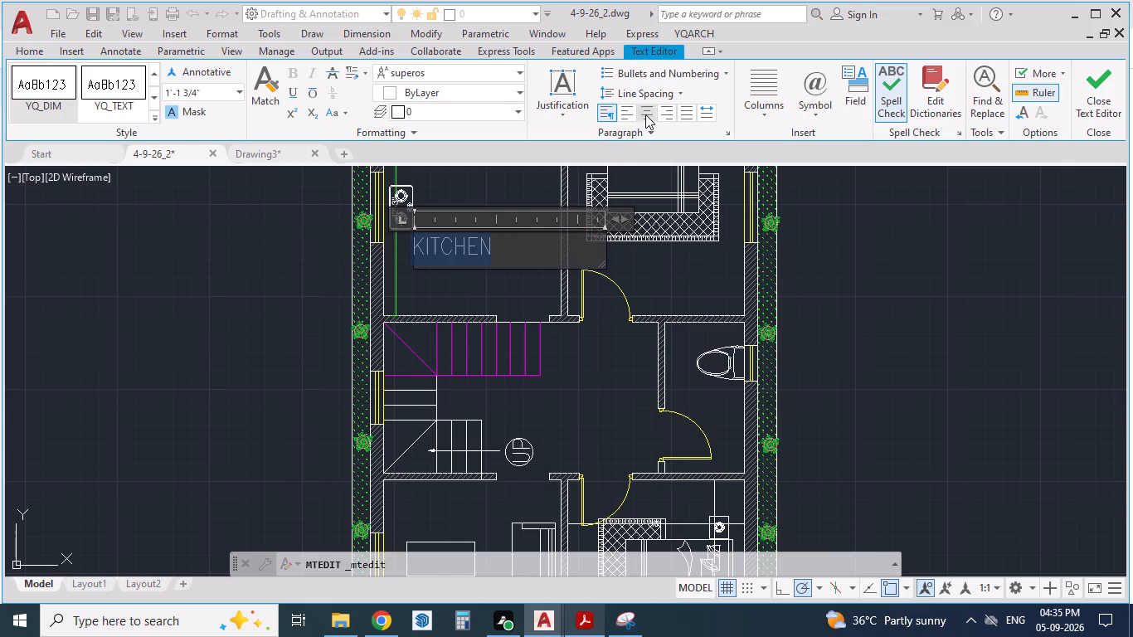
pyautogui.click(645, 114)
pyautogui.moveTo(620, 218); pyautogui.dragTo(504, 202)
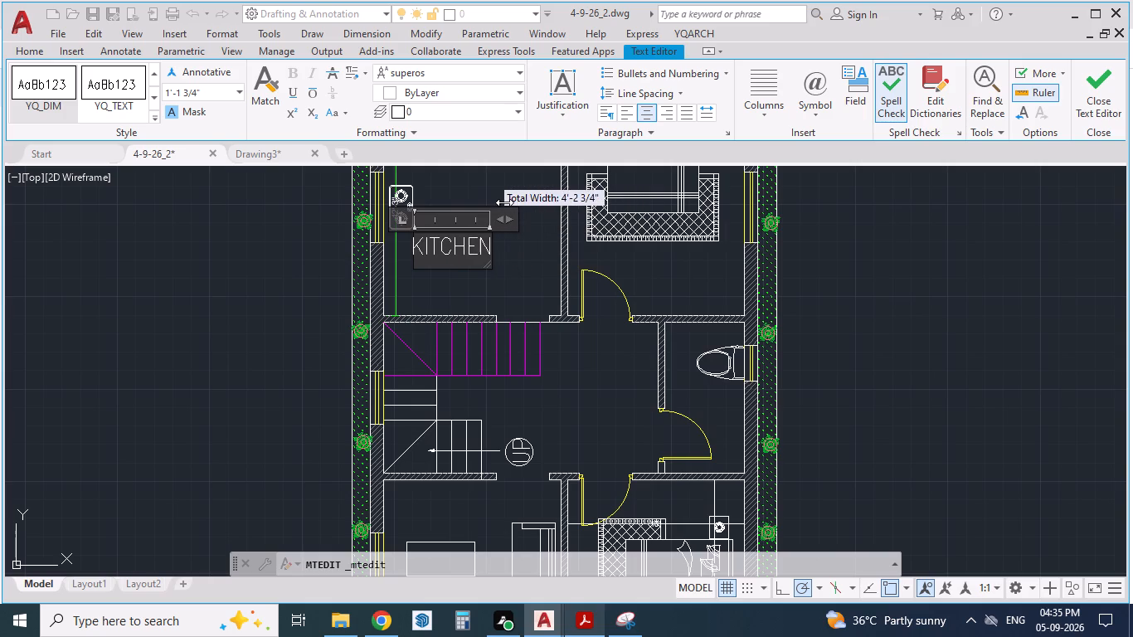
pyautogui.moveTo(504, 202); pyautogui.dragTo(514, 198)
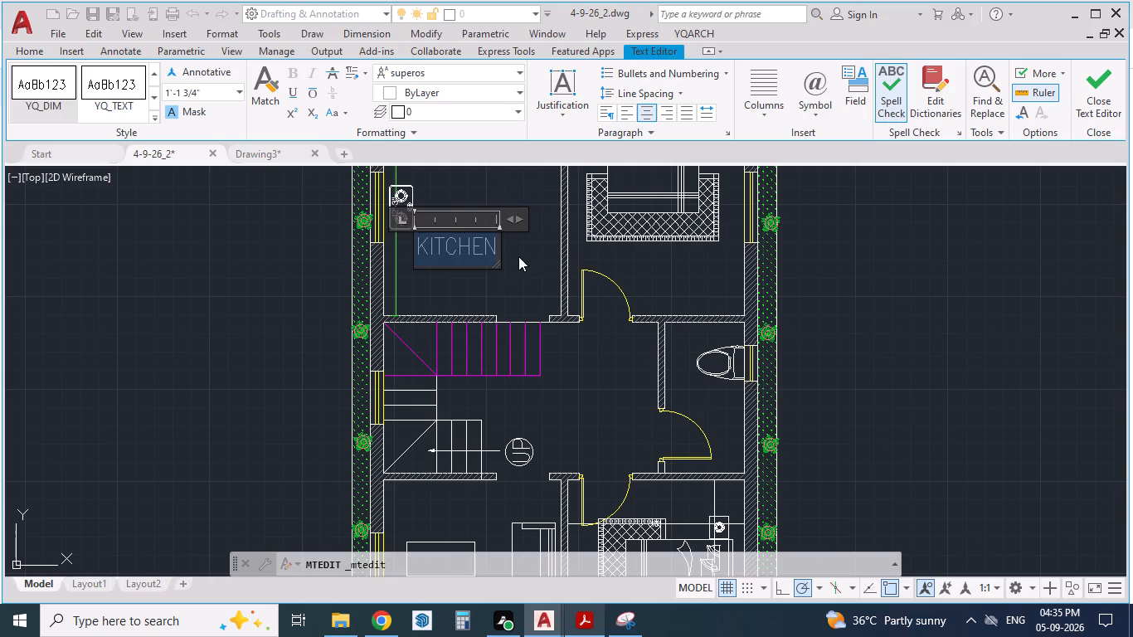
pyautogui.click(518, 256)
# Check the room names in the reference PDF, then copy the KITCHEN label into the upper bedroom, below the bed's rug.
pyautogui.scroll(-2, 518, 260)
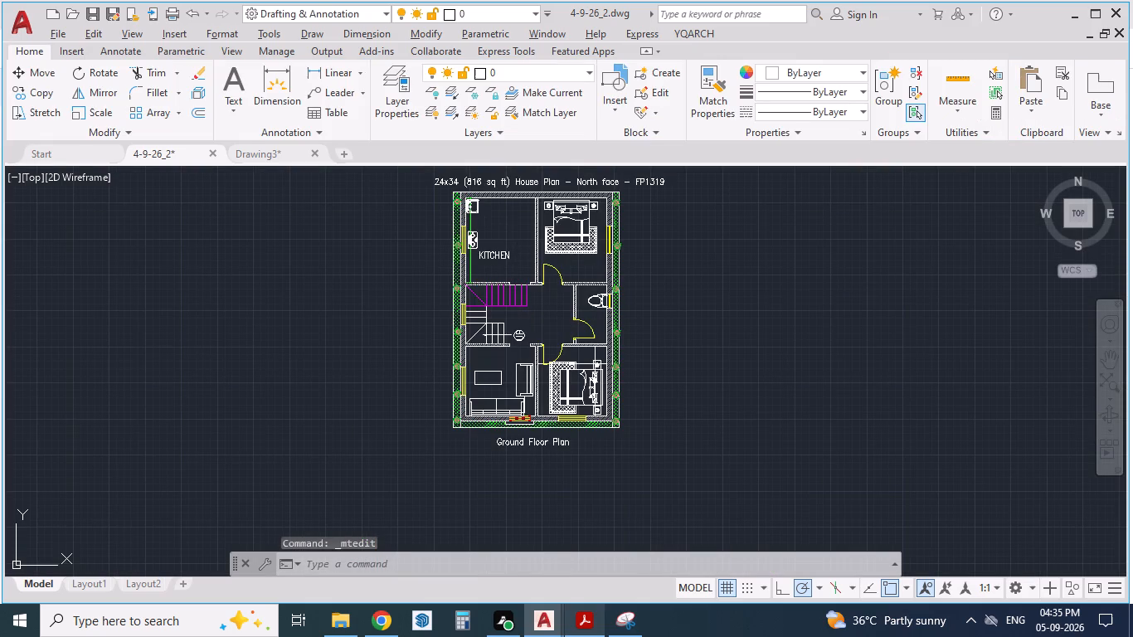
pyautogui.hotkey('alt', 'Tab')
pyautogui.hotkey('alt', 'Tab')
pyautogui.hotkey('alt', 'Tab')
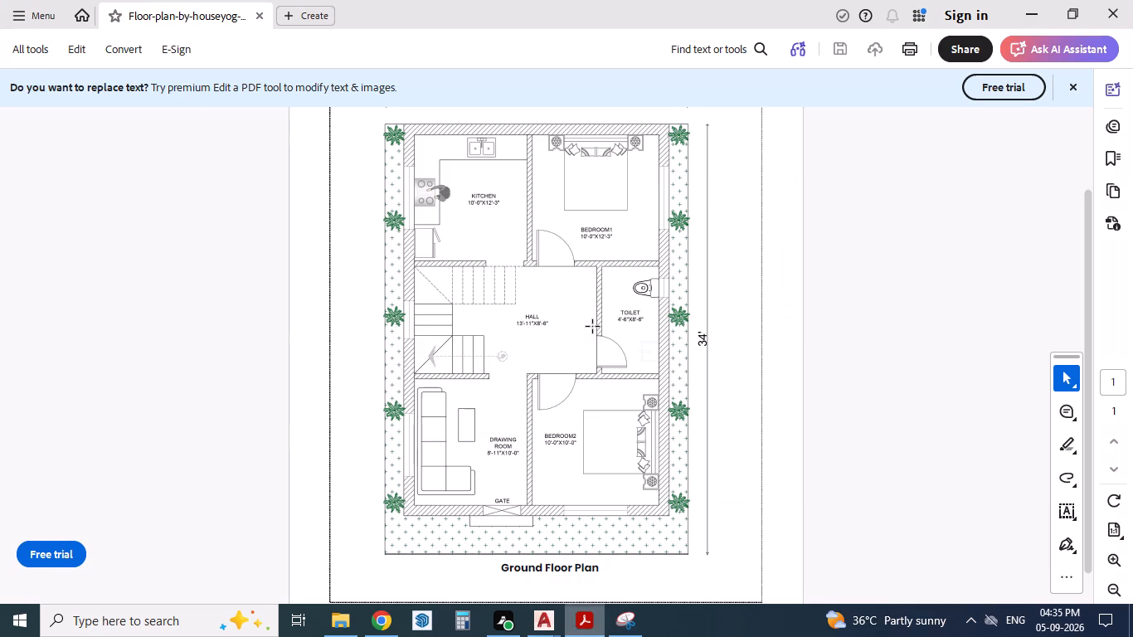
pyautogui.hotkey('alt', 'Tab')
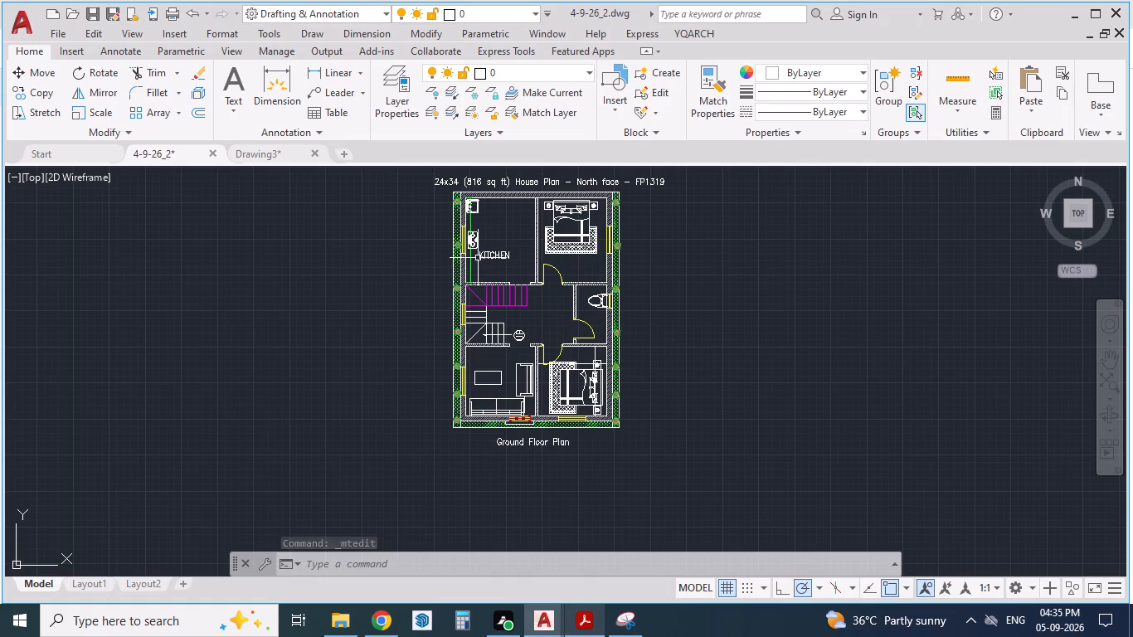
pyautogui.click(493, 254)
pyautogui.hotkey('ctrl', 'c')
pyautogui.hotkey('ctrl', 'v')
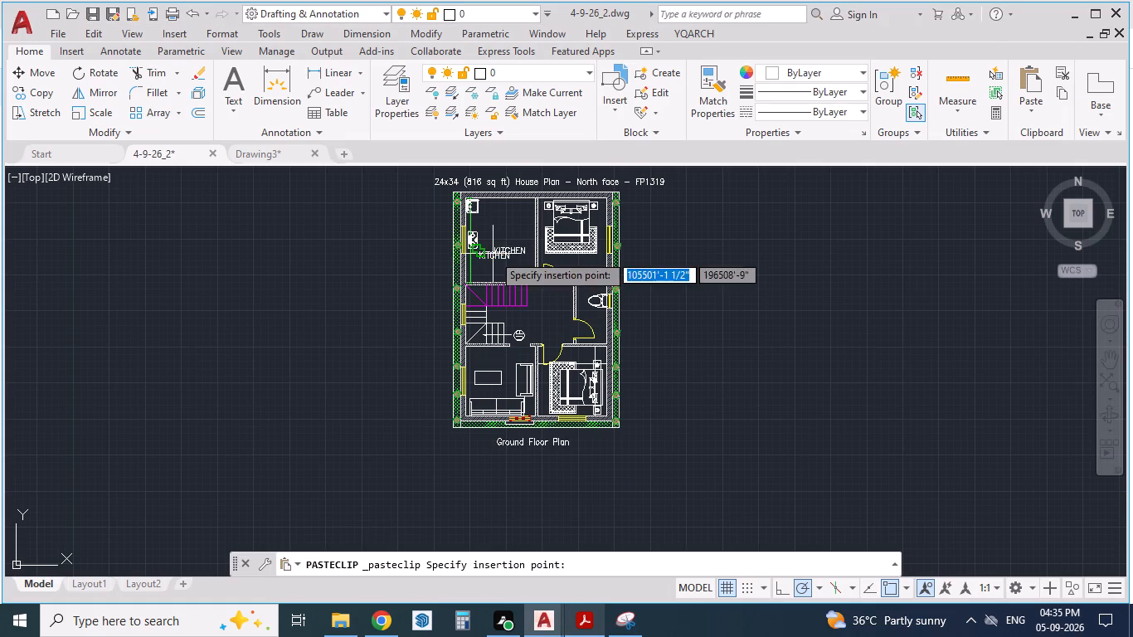
pyautogui.scroll(2, 571, 269)
pyautogui.click(547, 255)
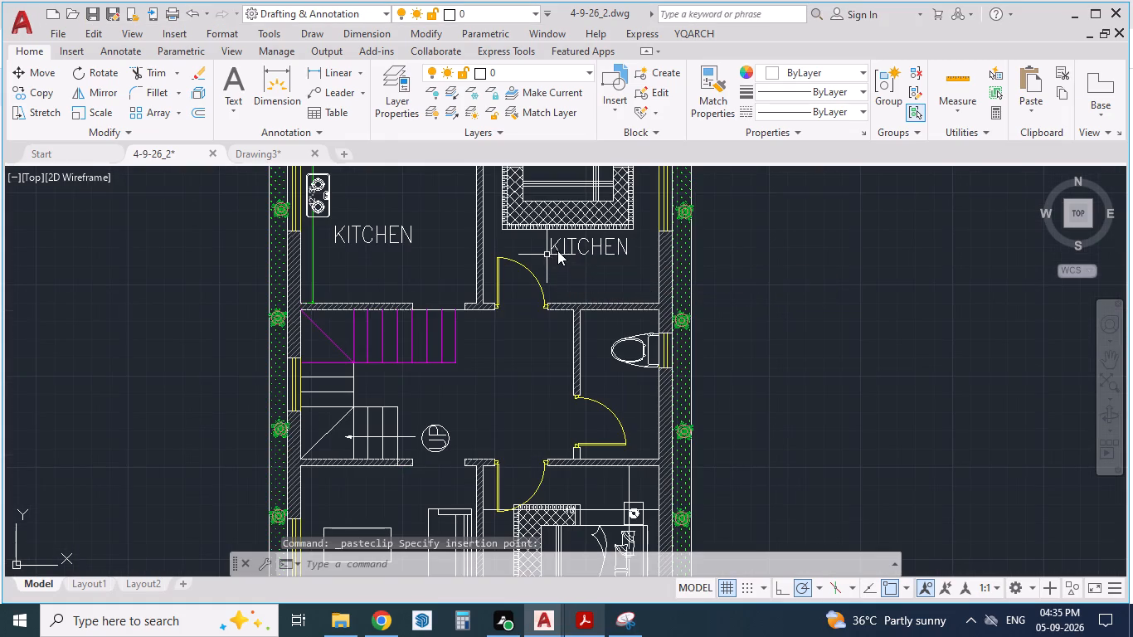
# Change the copied label in the upper bedroom to BEDROOM and widen its text frame to about 5'-3 1/2".
pyautogui.tripleClick(557, 250)
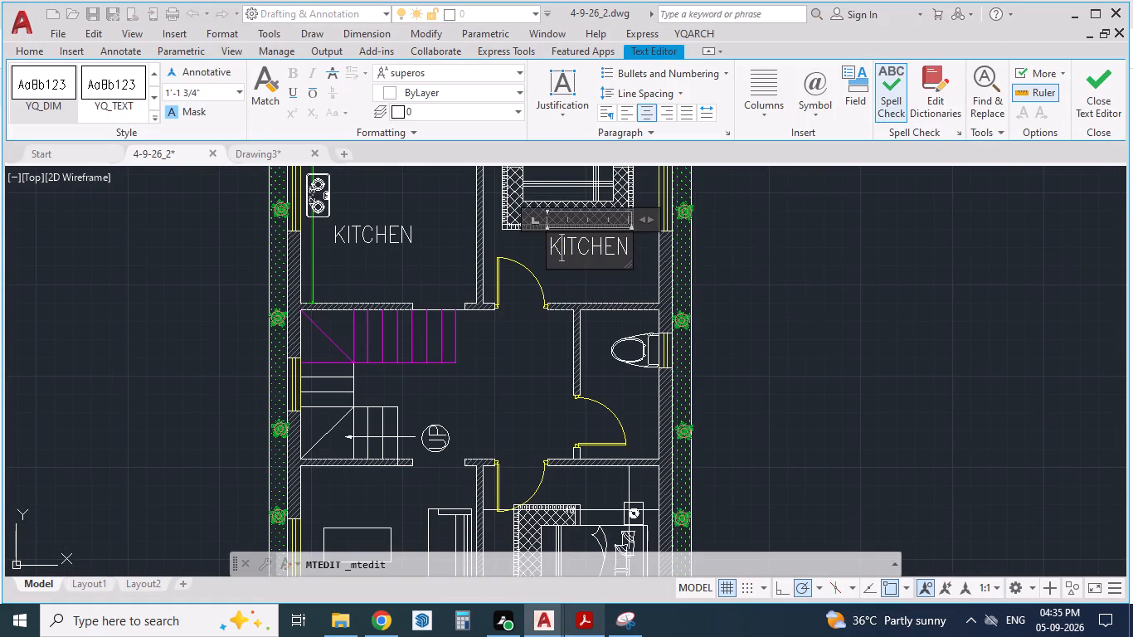
pyautogui.moveTo(627, 248); pyautogui.dragTo(418, 242)
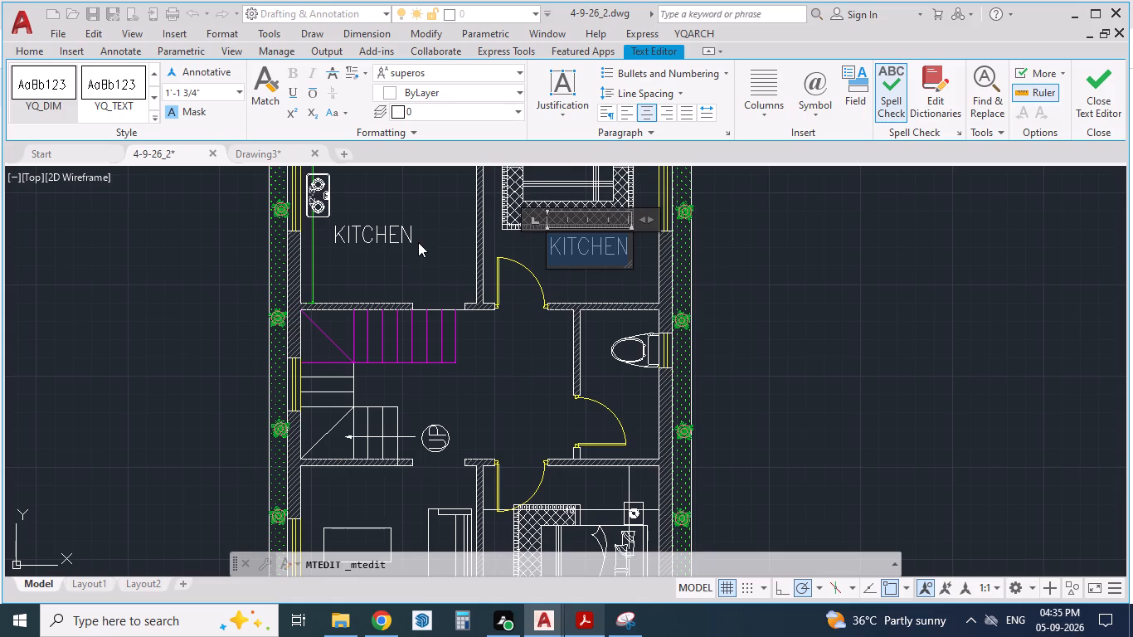
pyautogui.write('BRD')
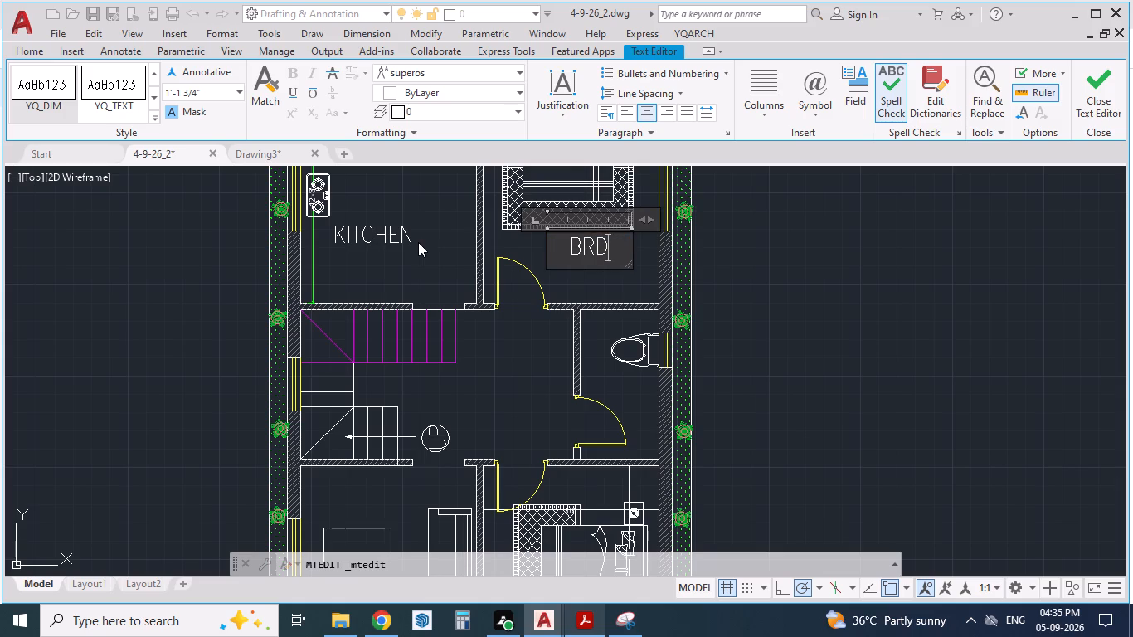
pyautogui.press('BackSpace')
pyautogui.press('BackSpace')
pyautogui.write('EDROOM')
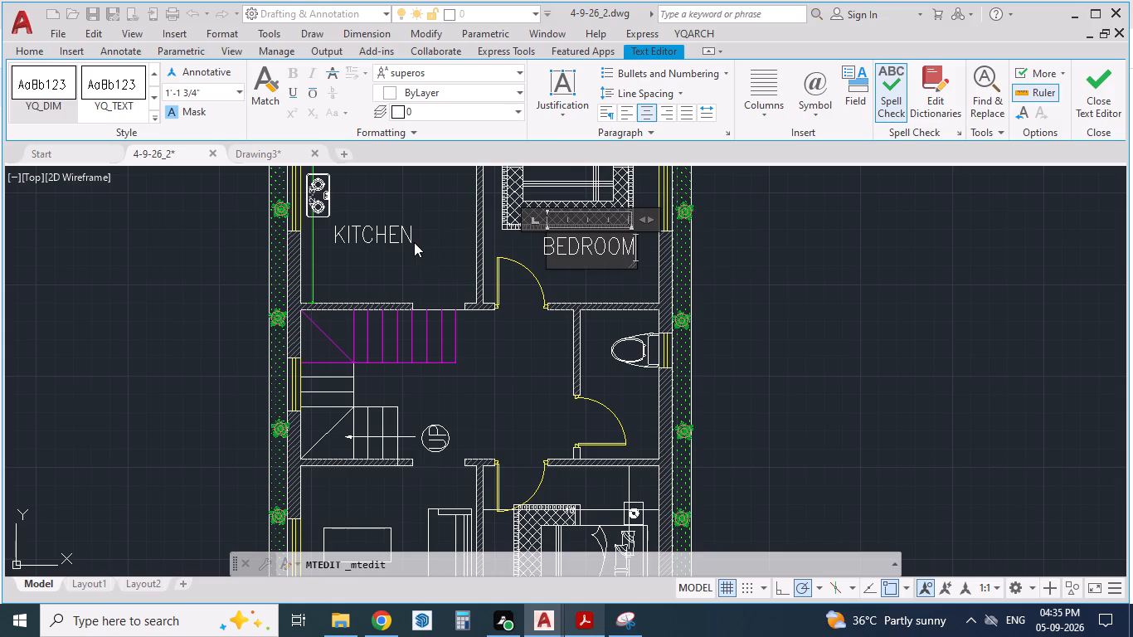
pyautogui.moveTo(653, 217); pyautogui.dragTo(662, 219)
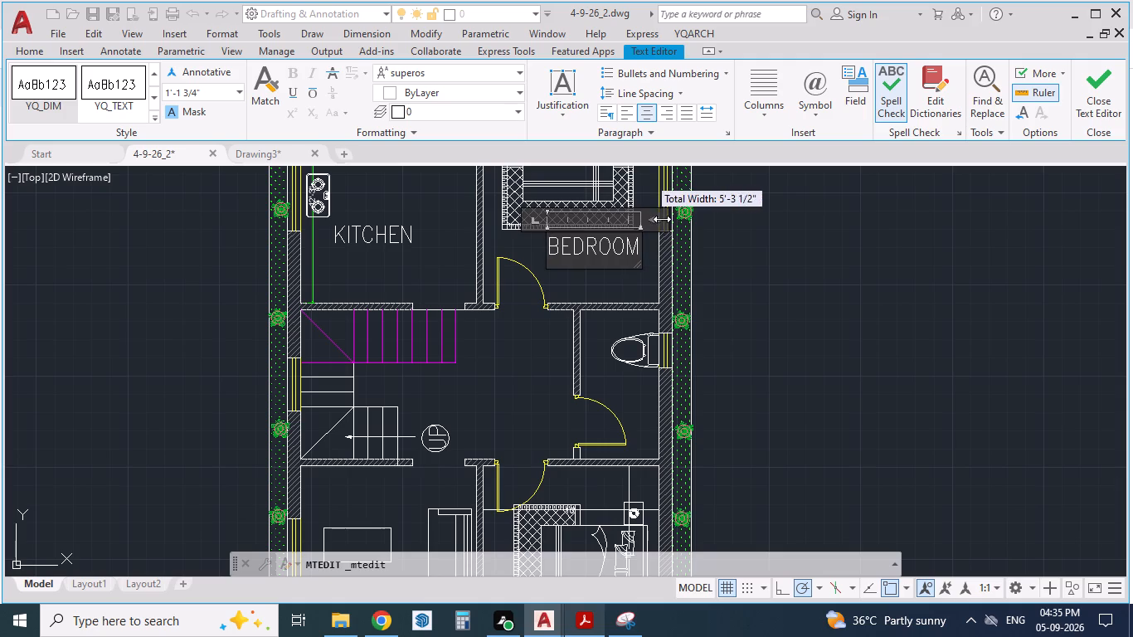
pyautogui.moveTo(662, 219); pyautogui.dragTo(664, 219)
pyautogui.click(745, 294)
# Check the reference PDF and paste another copy of the KITCHEN label inside the toilet, just below the WC.
pyautogui.scroll(-2, 492, 338)
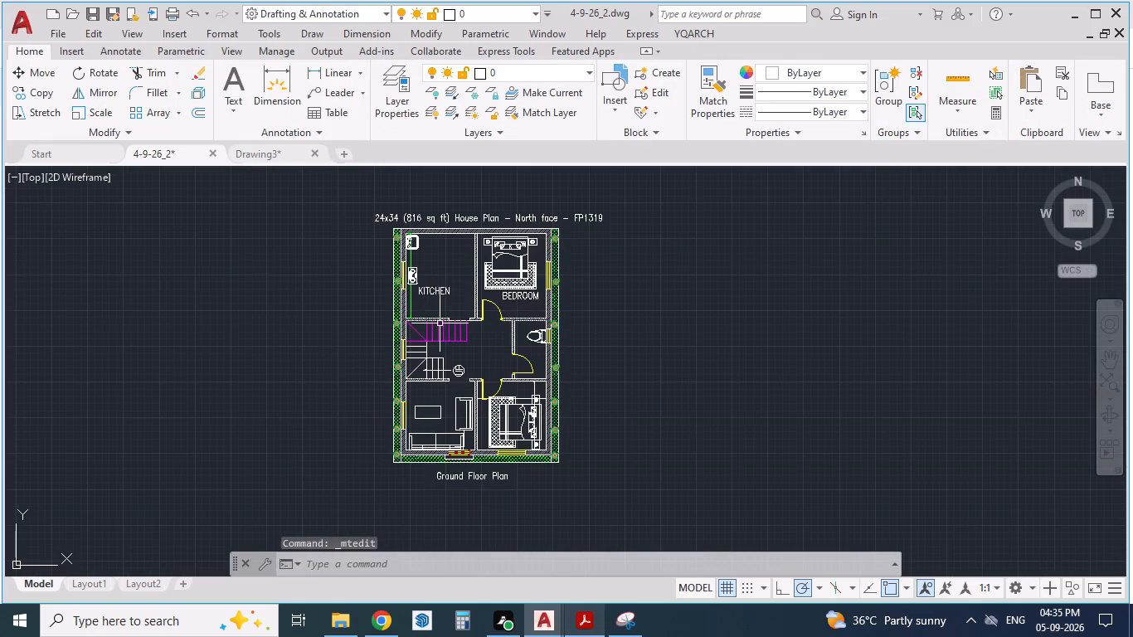
pyautogui.hotkey('alt', 'Tab')
pyautogui.hotkey('alt', 'Tab')
pyautogui.hotkey('alt', 'Tab')
pyautogui.scroll(-1, 461, 318)
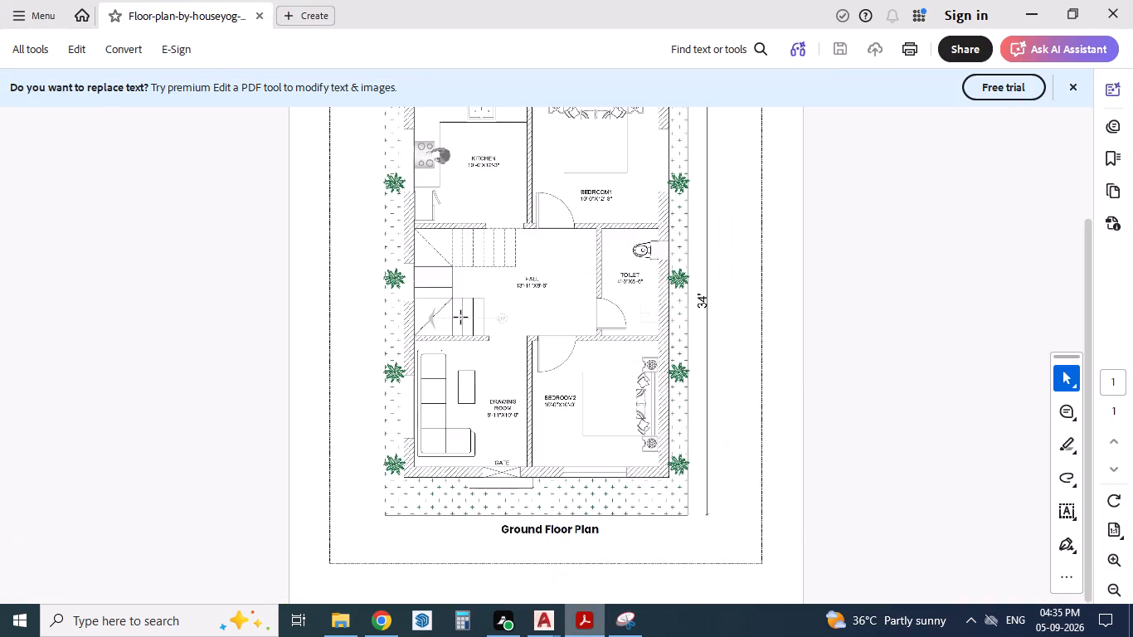
pyautogui.hotkey('alt', 'Tab')
pyautogui.scroll(5, 508, 343)
pyautogui.hotkey('ctrl', 'v')
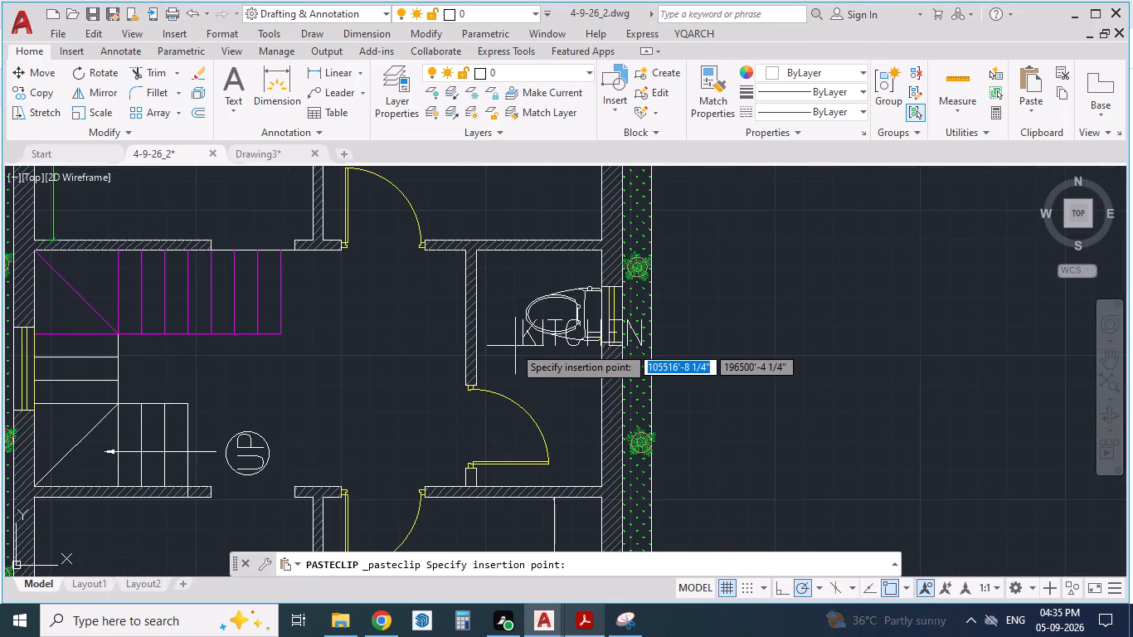
pyautogui.click(481, 373)
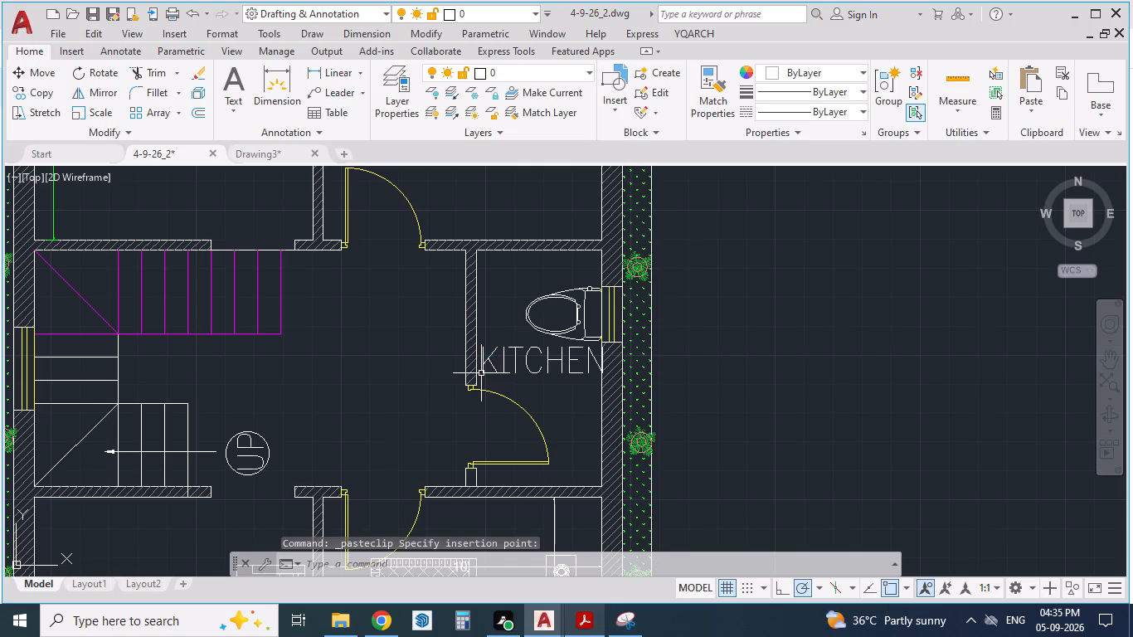
# Change the copied label in the toilet to TOILET and narrow its text frame to fit the word.
pyautogui.tripleClick(491, 364)
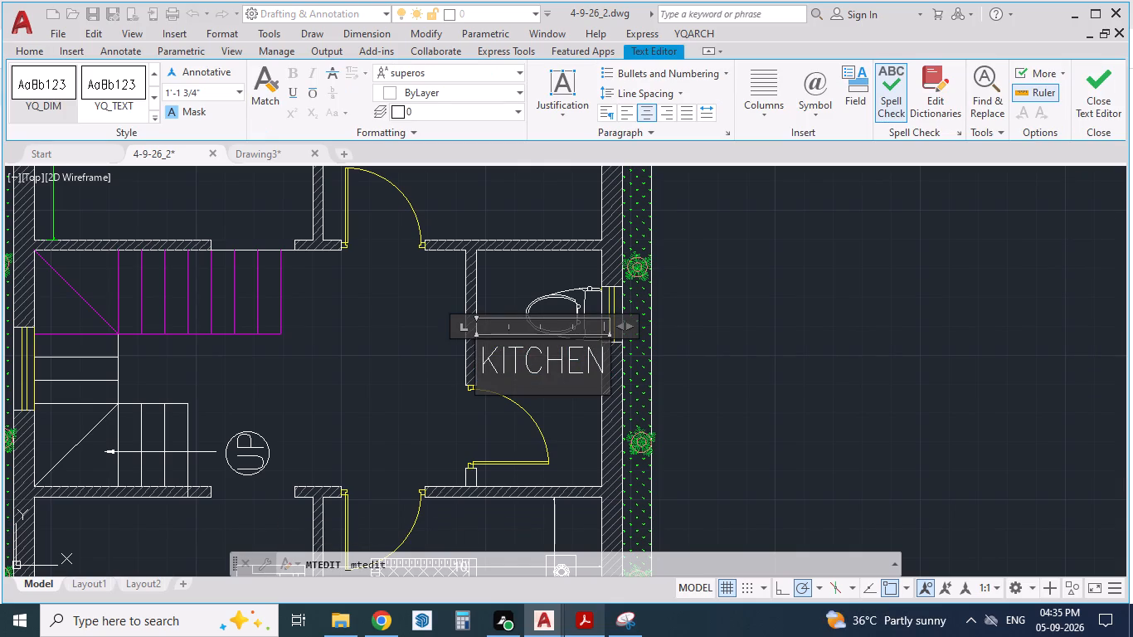
pyautogui.moveTo(604, 357); pyautogui.dragTo(429, 339)
pyautogui.write('TOIL')
pyautogui.write('ET')
pyautogui.moveTo(629, 327); pyautogui.dragTo(591, 327)
pyautogui.click(737, 375)
# Check the reference PDF and copy the BEDROOM label into the drawing room, above the coffee table.
pyautogui.scroll(-2, 687, 349)
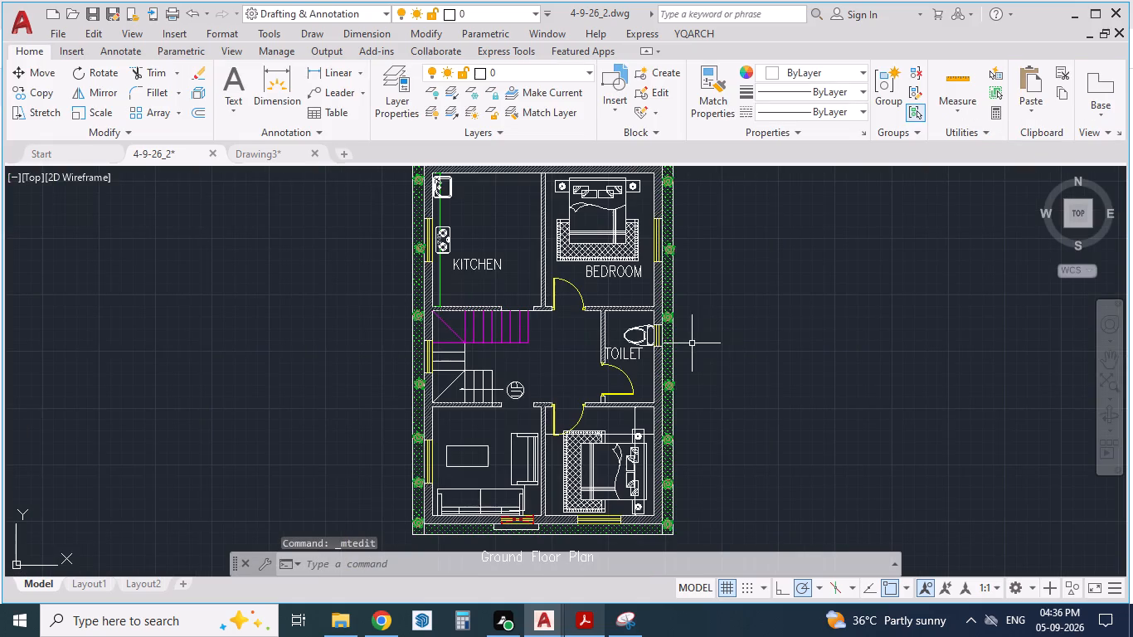
pyautogui.hotkey('alt', 'Tab')
pyautogui.hotkey('alt', 'Tab')
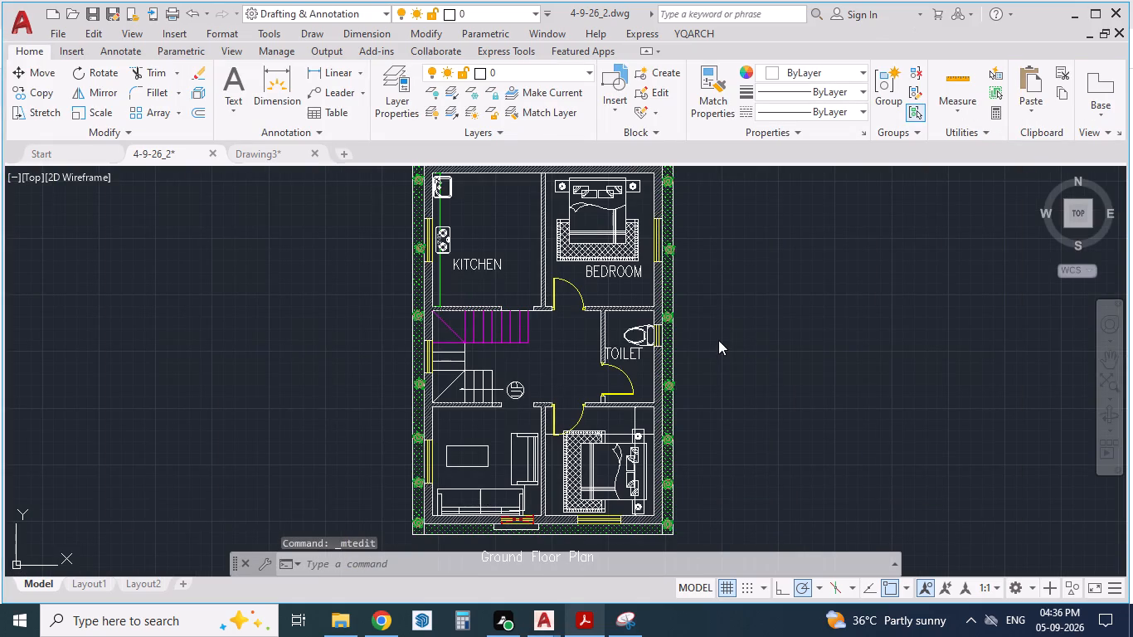
pyautogui.scroll(-1, 718, 340)
pyautogui.hotkey('alt', 'Tab')
pyautogui.hotkey('alt', 'Tab')
pyautogui.hotkey('alt', 'Tab')
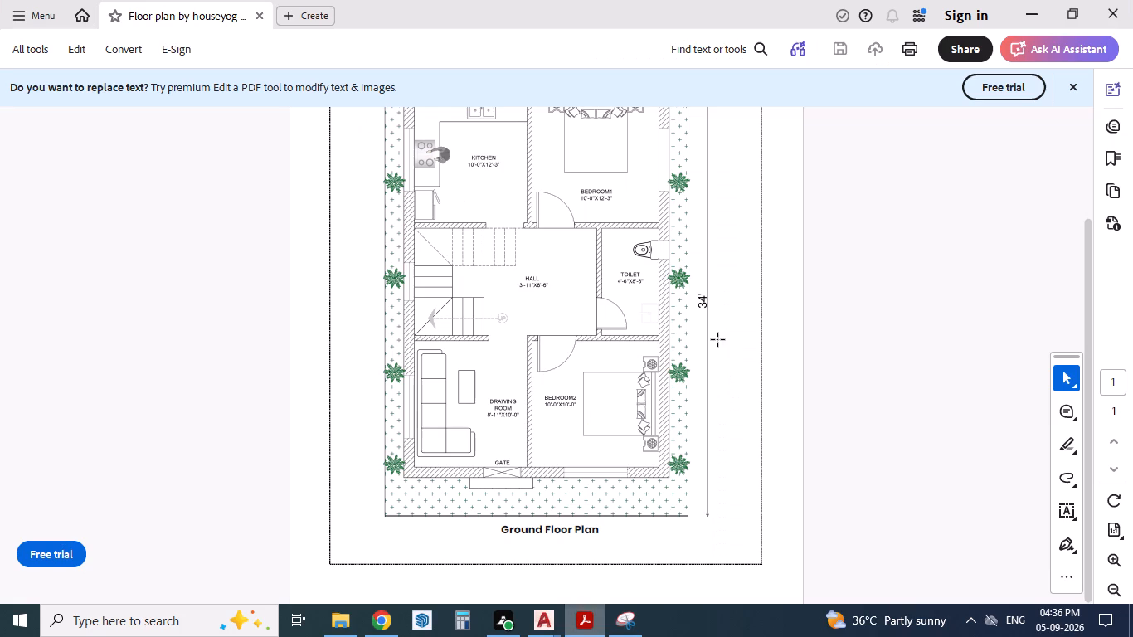
pyautogui.hotkey('alt', 'Tab')
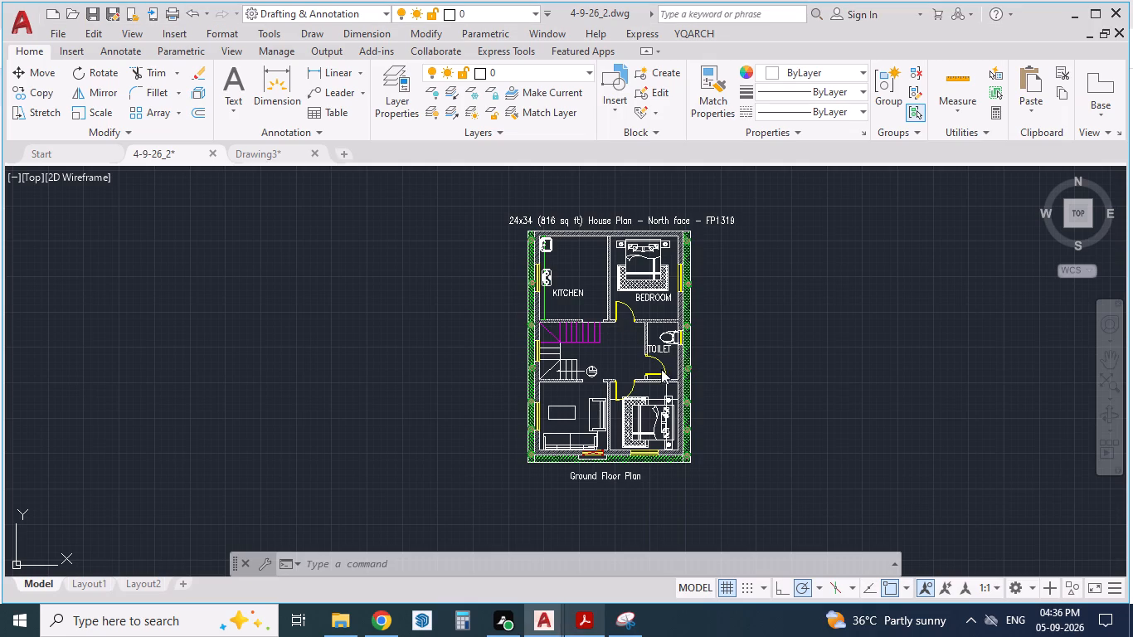
pyautogui.click(644, 301)
pyautogui.hotkey('ctrl', 'c')
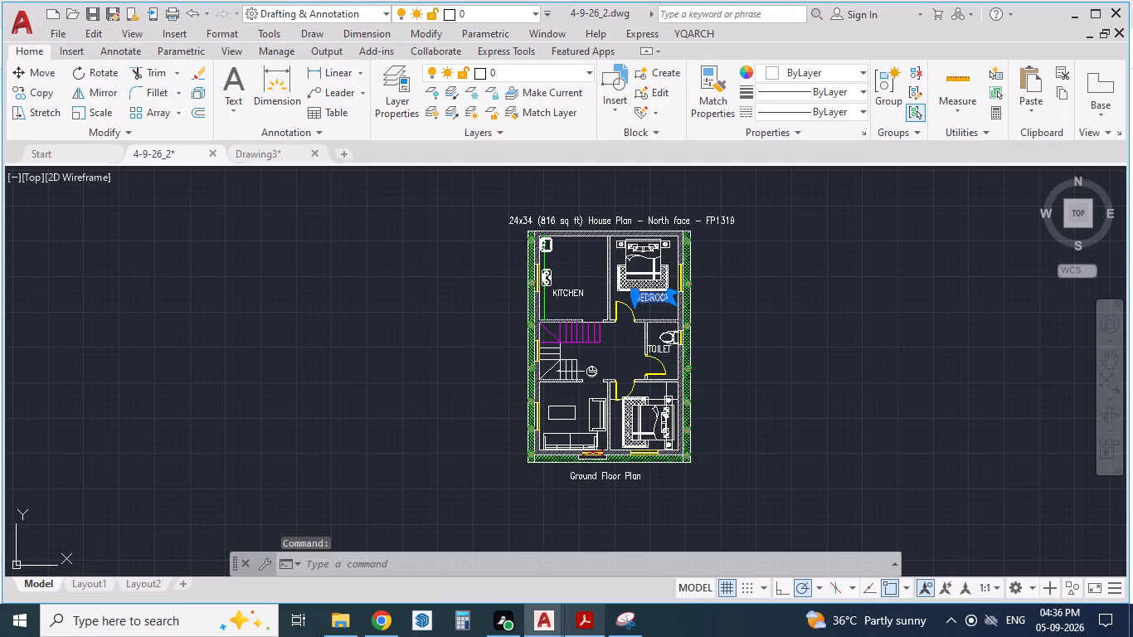
pyautogui.hotkey('ctrl', 'v')
pyautogui.scroll(2, 566, 425)
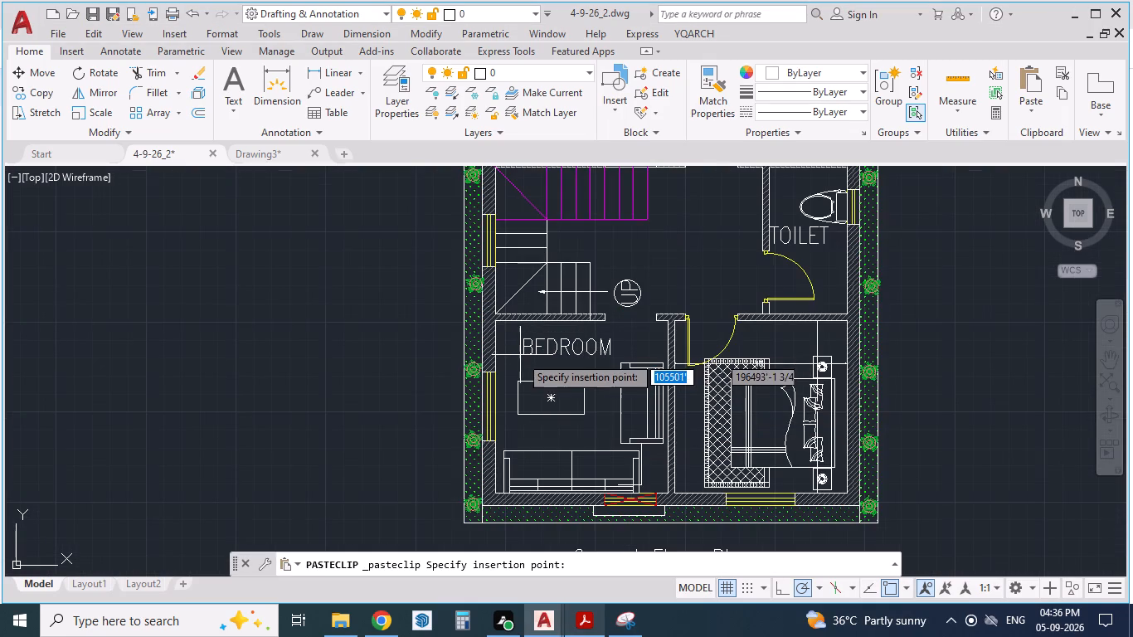
pyautogui.click(507, 353)
# Change the copied label above the coffee table to DRAWING ROOM and widen its text frame to fit both words on one line.
pyautogui.tripleClick(513, 352)
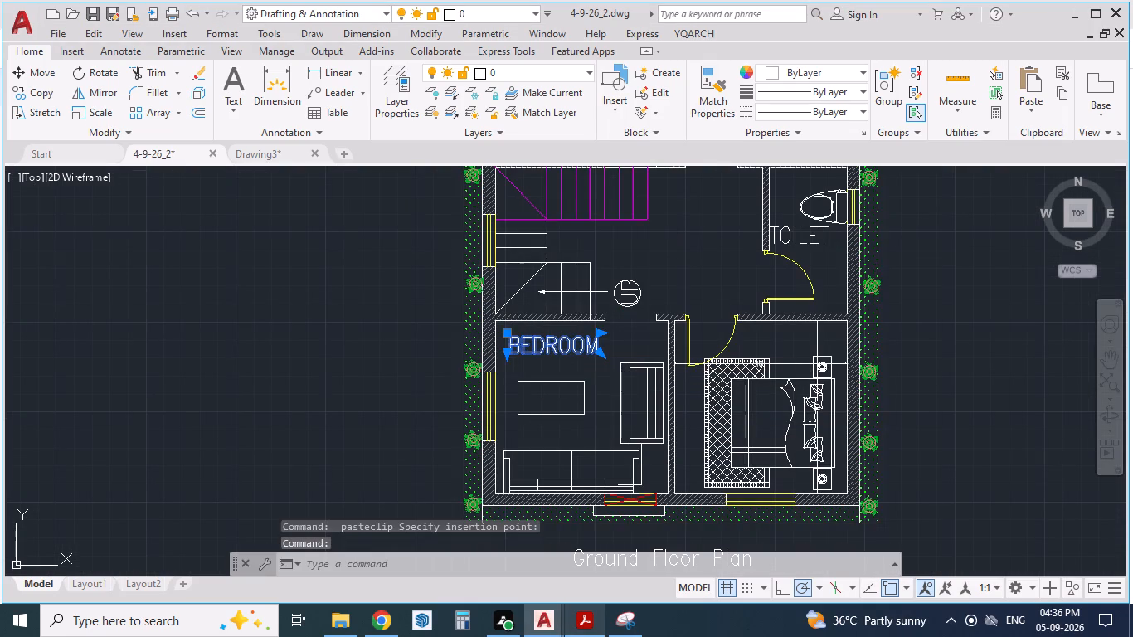
pyautogui.moveTo(597, 343); pyautogui.dragTo(455, 340)
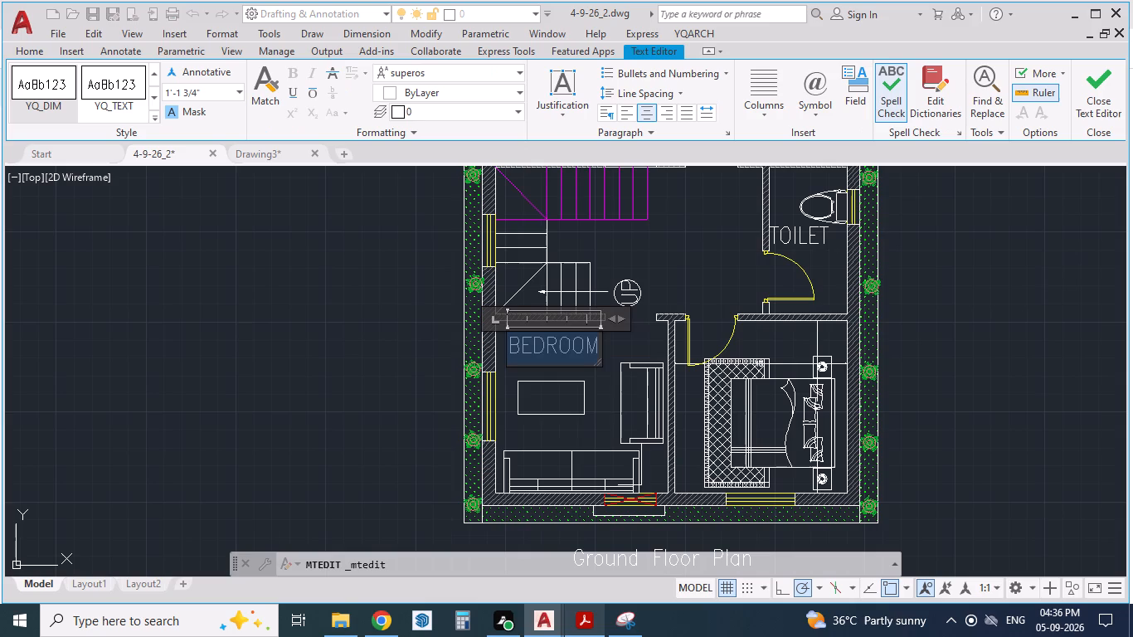
pyautogui.moveTo(455, 340); pyautogui.dragTo(401, 340)
pyautogui.write('DRAWING')
pyautogui.press('space')
pyautogui.write('ROOM')
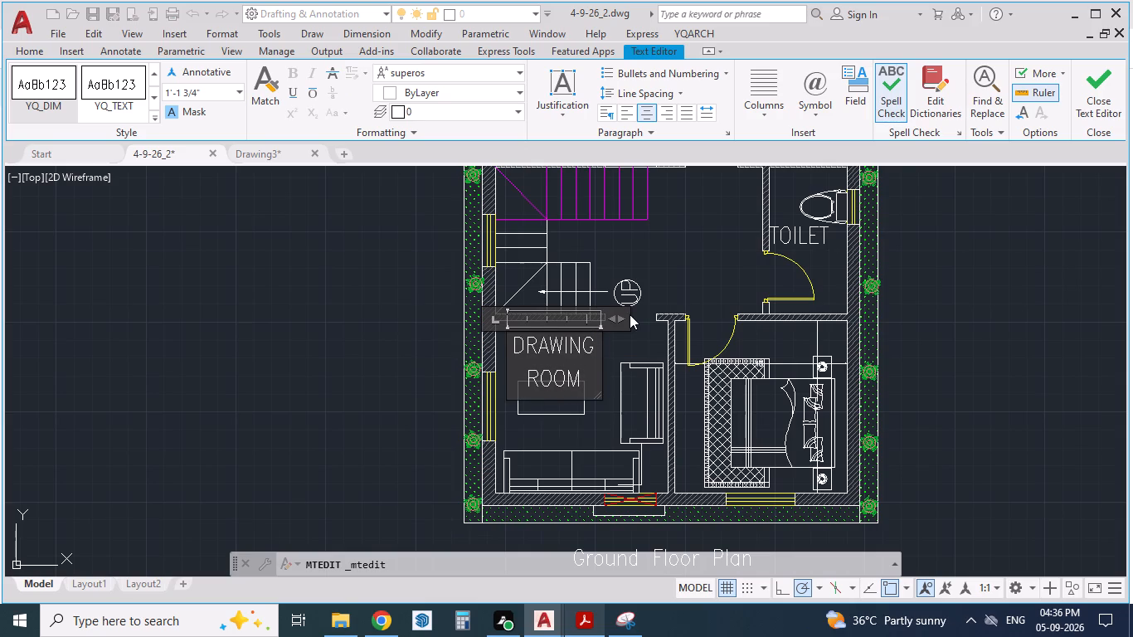
pyautogui.moveTo(624, 318); pyautogui.dragTo(697, 304)
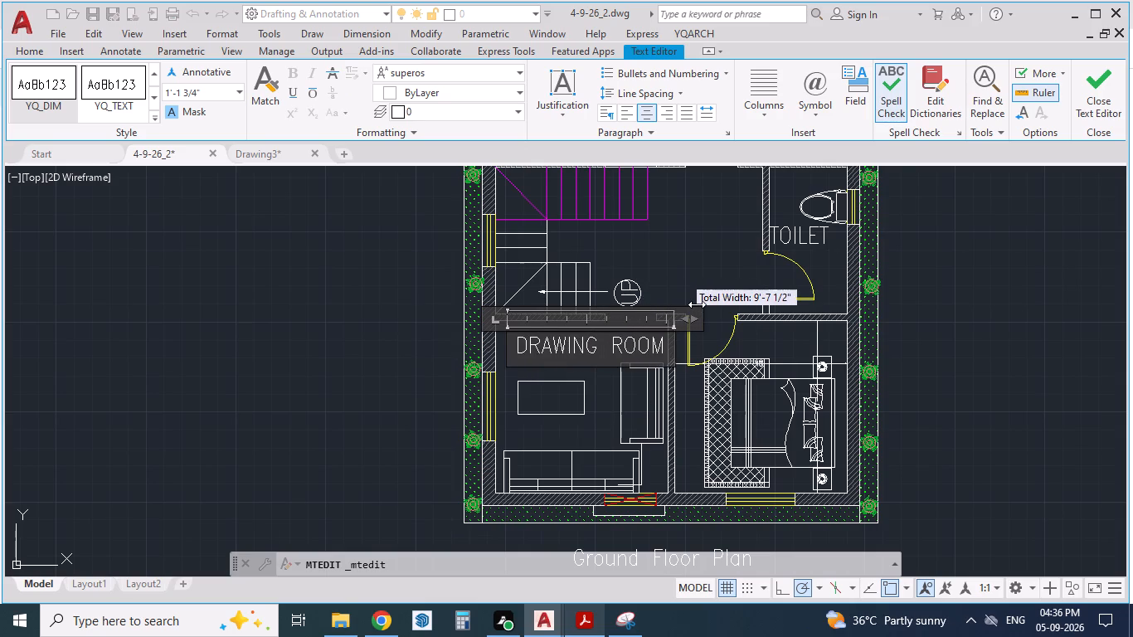
pyautogui.moveTo(697, 304); pyautogui.dragTo(688, 304)
pyautogui.click(965, 405)
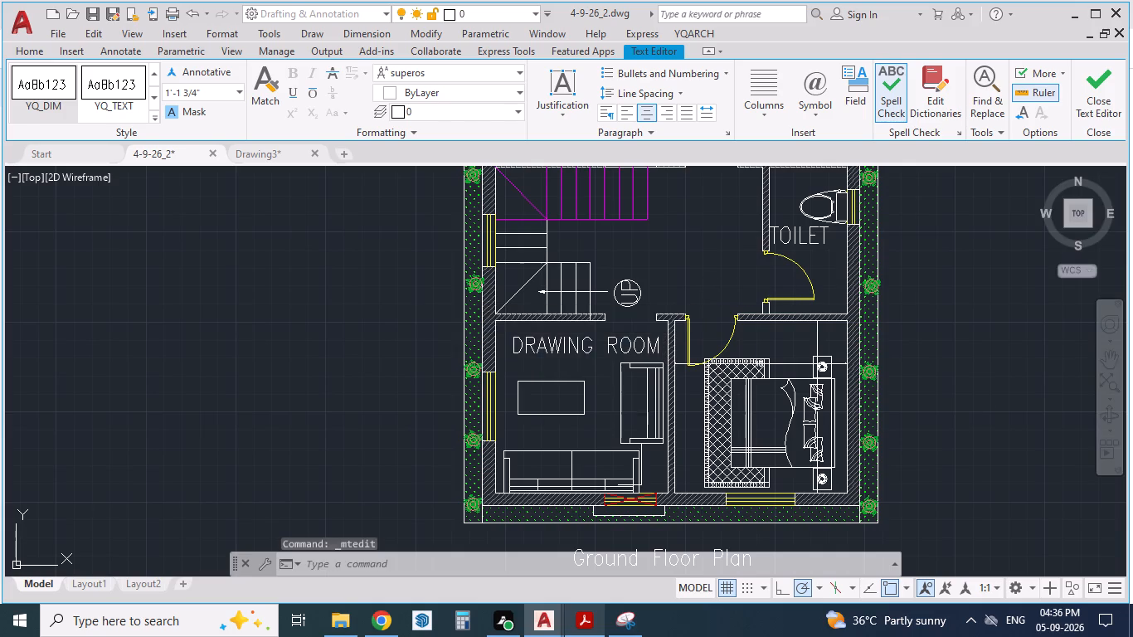
# Copy the BEDROOM label into the bedroom beside the drawing room, placing it above the bed and next to the door swing.
pyautogui.scroll(-1, 446, 364)
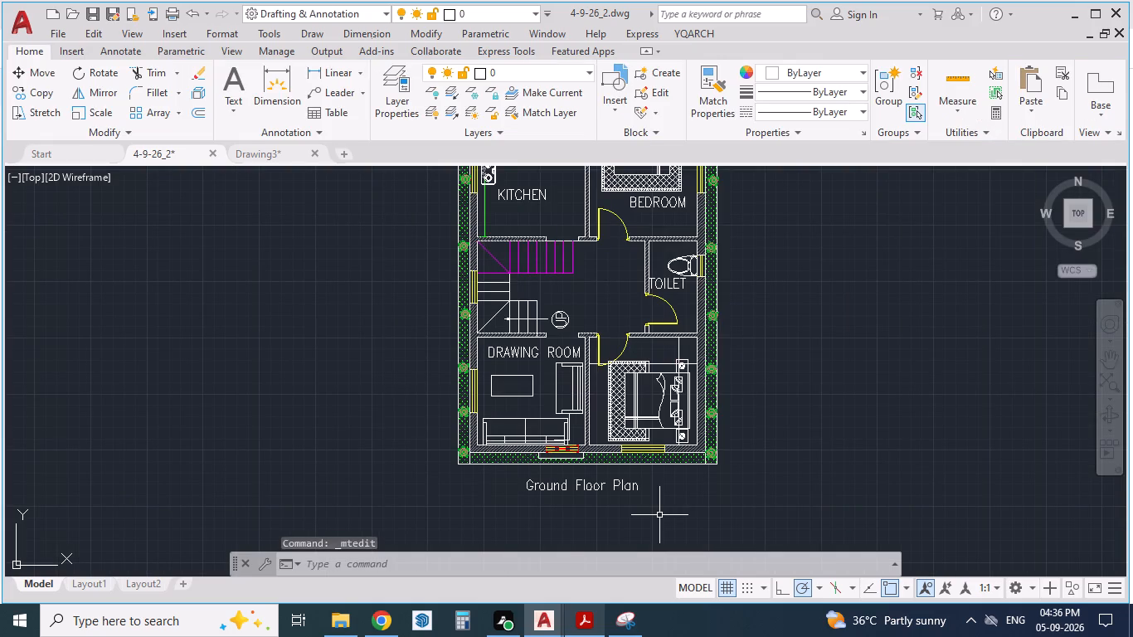
pyautogui.hotkey('alt', 'Tab')
pyautogui.hotkey('alt', 'Tab')
pyautogui.click(645, 208)
pyautogui.hotkey('ctrl', 'c')
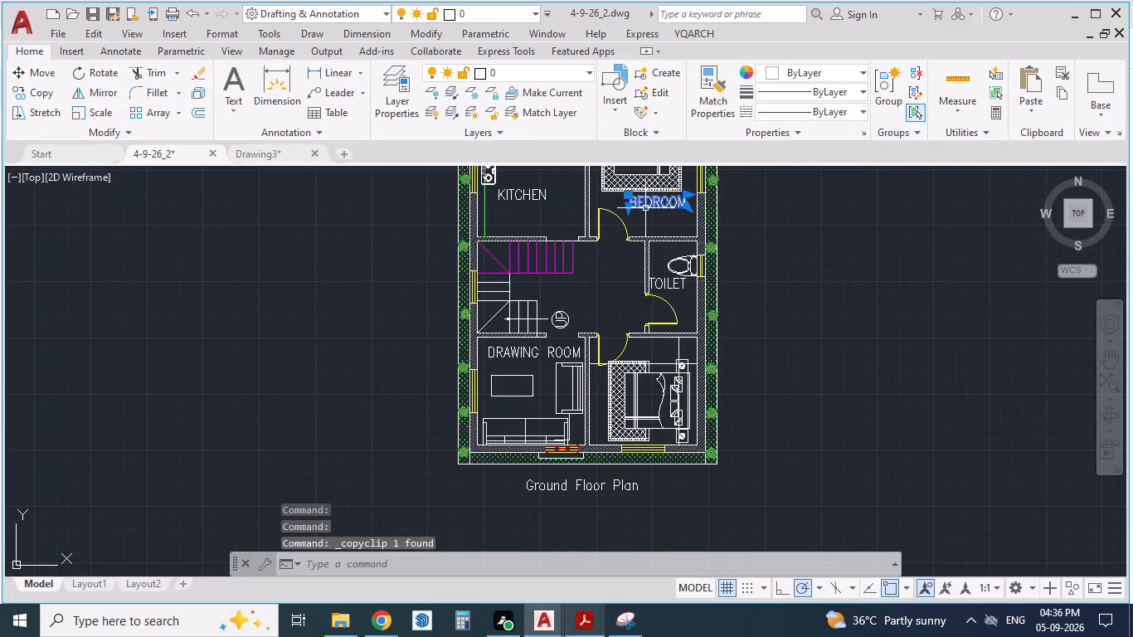
pyautogui.scroll(2, 649, 367)
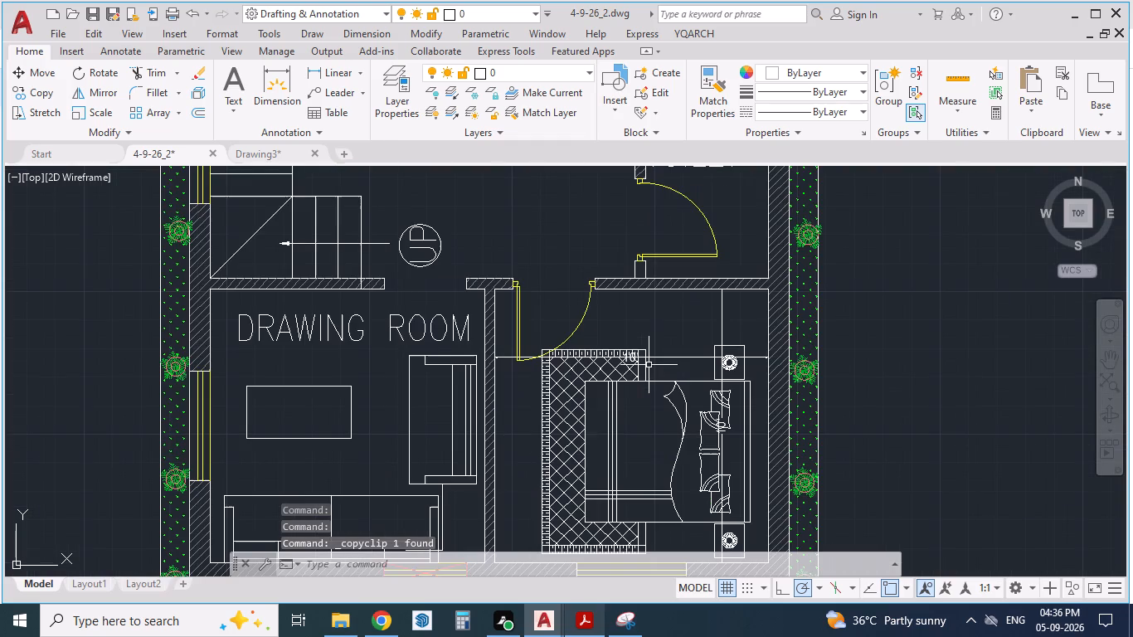
pyautogui.hotkey('ctrl', 'v')
pyautogui.click(610, 334)
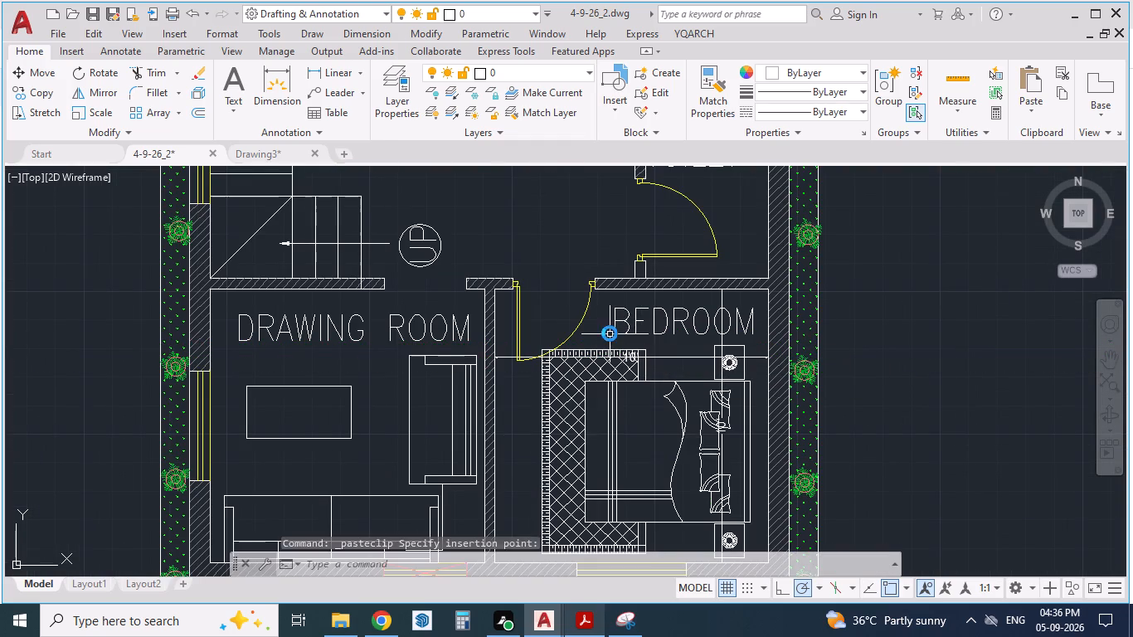
# Delete the two 10' dimensions crossing the bedroom beside the drawing room.
pyautogui.scroll(-1, 769, 388)
pyautogui.scroll(2, 776, 416)
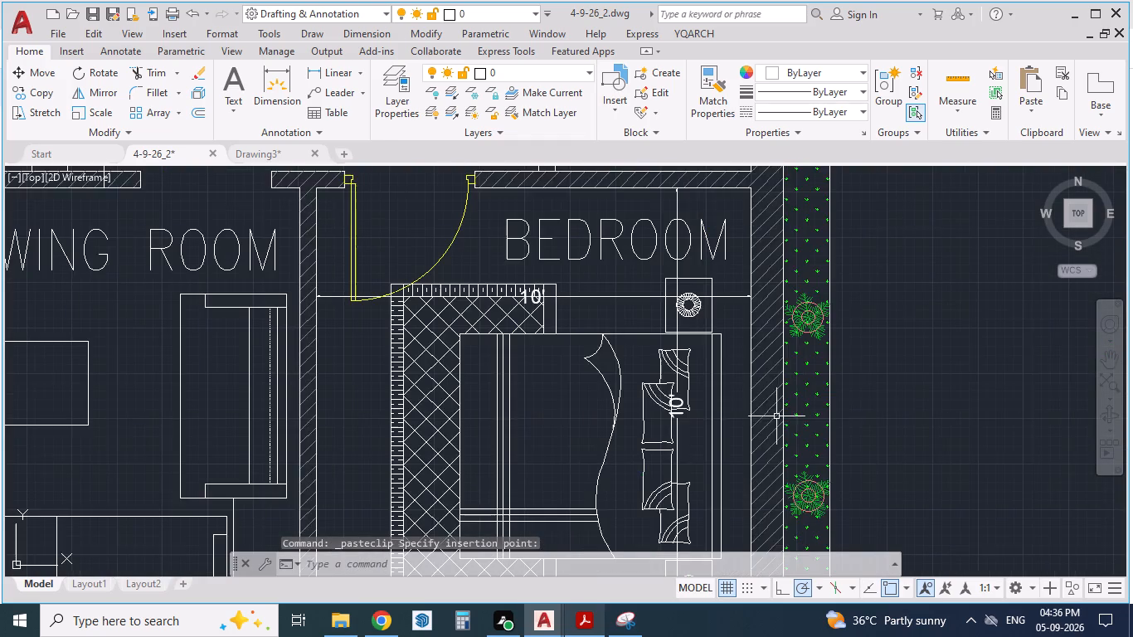
pyautogui.scroll(1, 695, 346)
pyautogui.press('Escape')
pyautogui.press('Escape')
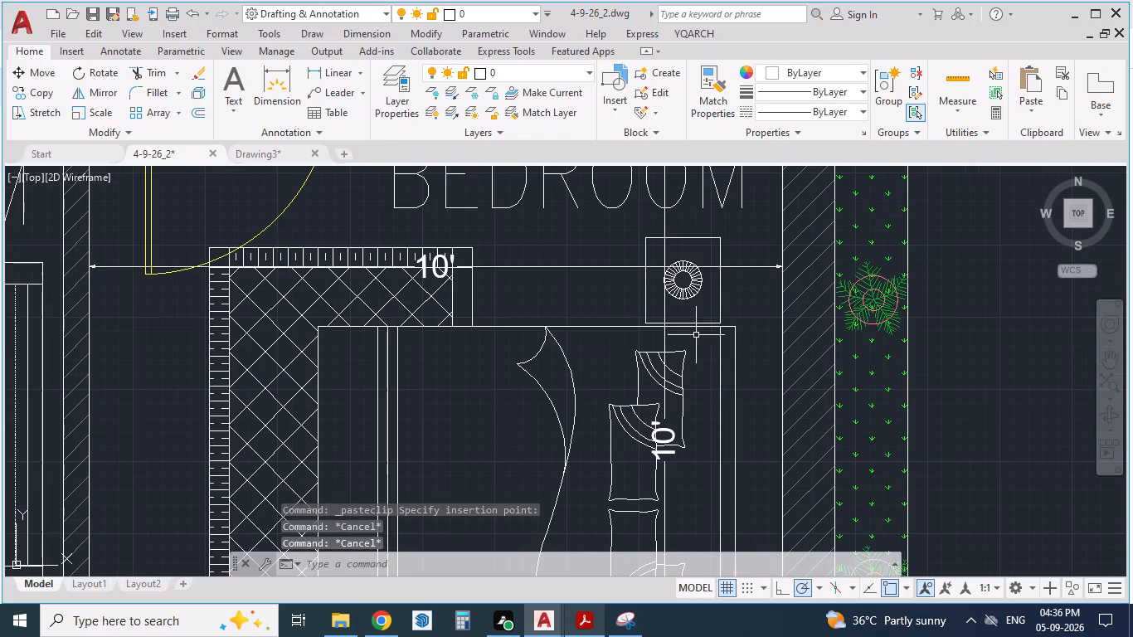
pyautogui.scroll(5, 677, 266)
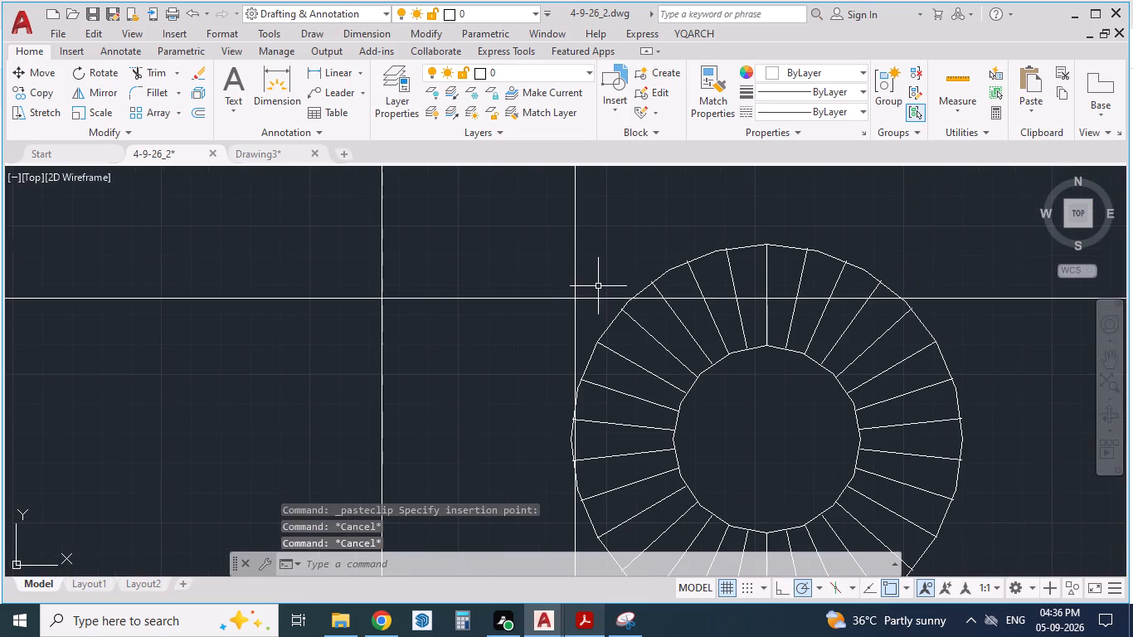
pyautogui.click(598, 286)
pyautogui.click(549, 315)
pyautogui.scroll(-3, 549, 315)
pyautogui.press('Delete')
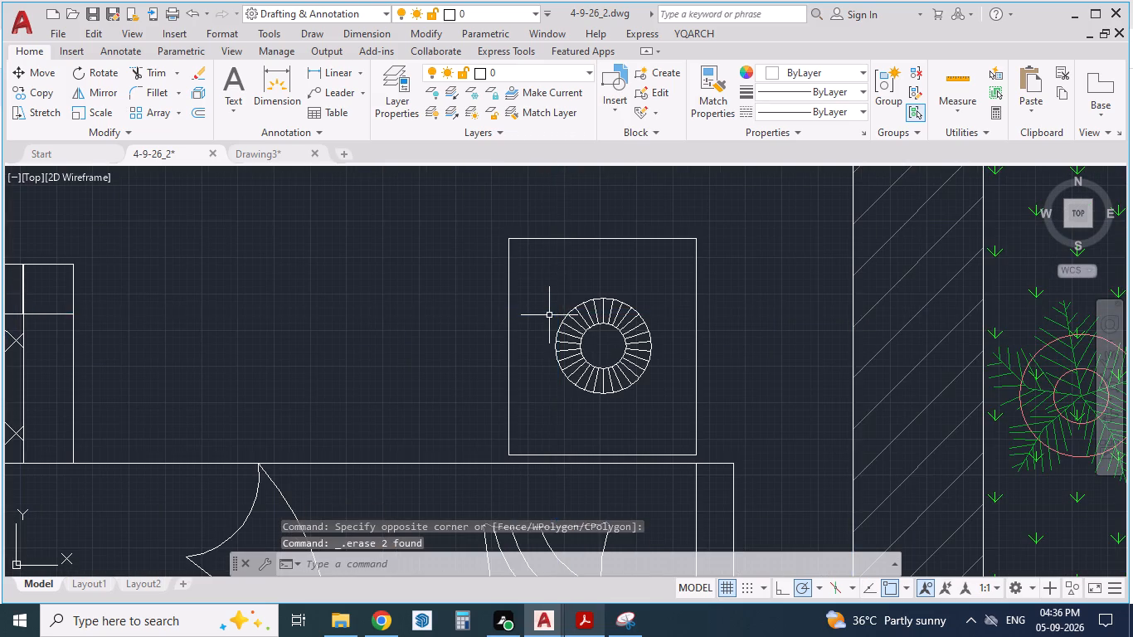
# Compare the room labels and layout of the whole drawn plan with the reference PDF.
pyautogui.scroll(-5, 606, 275)
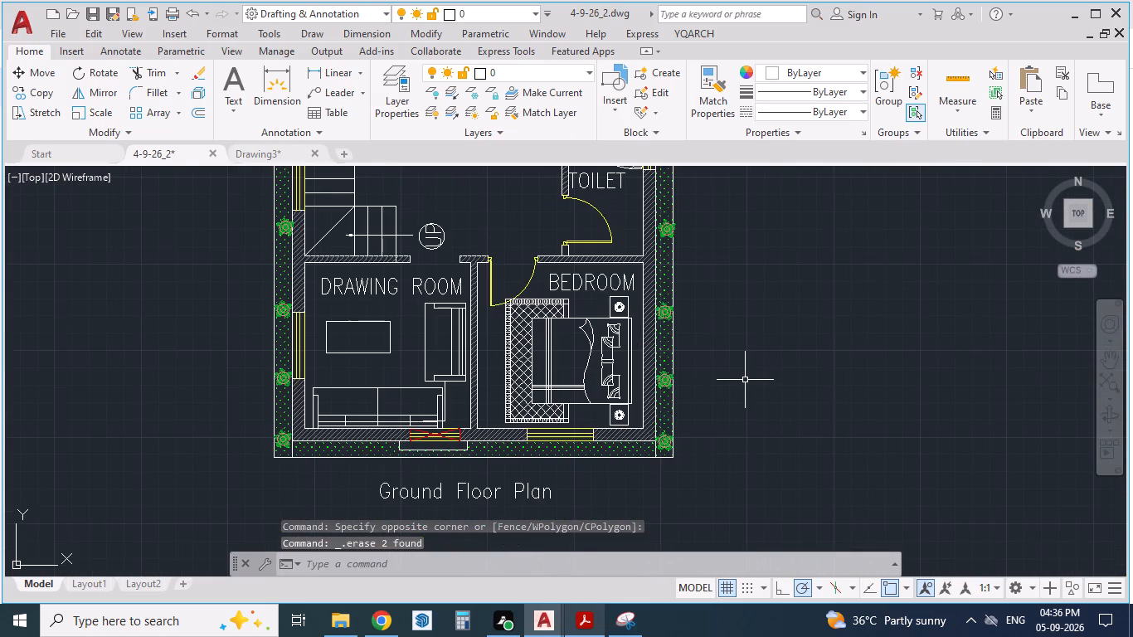
pyautogui.hotkey('alt', 'Tab')
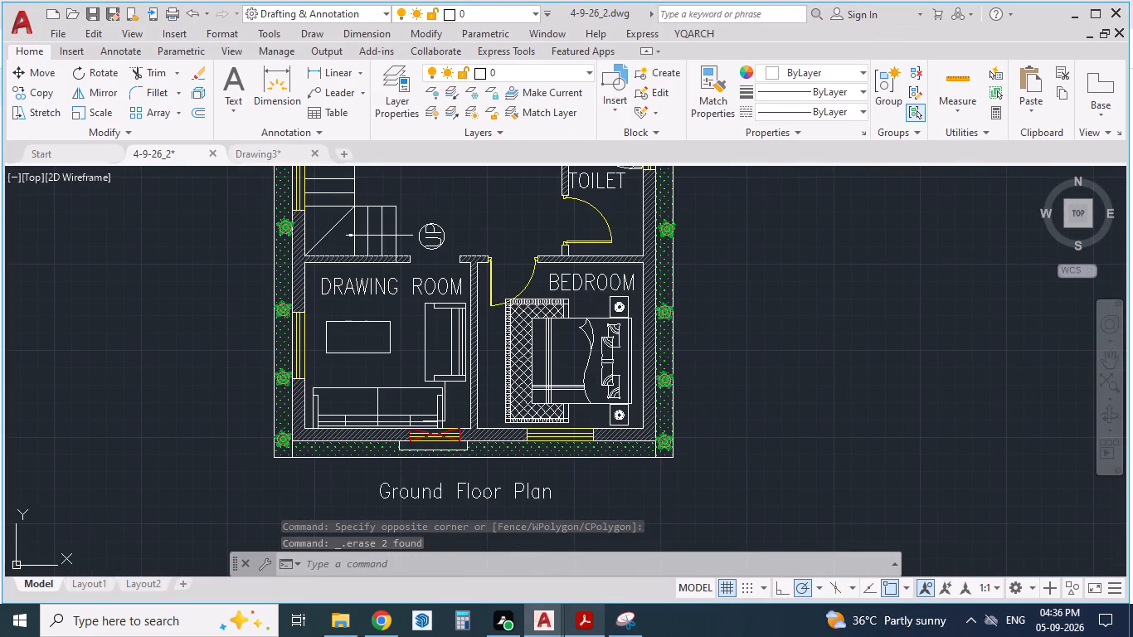
pyautogui.hotkey('alt', 'Tab')
pyautogui.hotkey('alt', 'Tab')
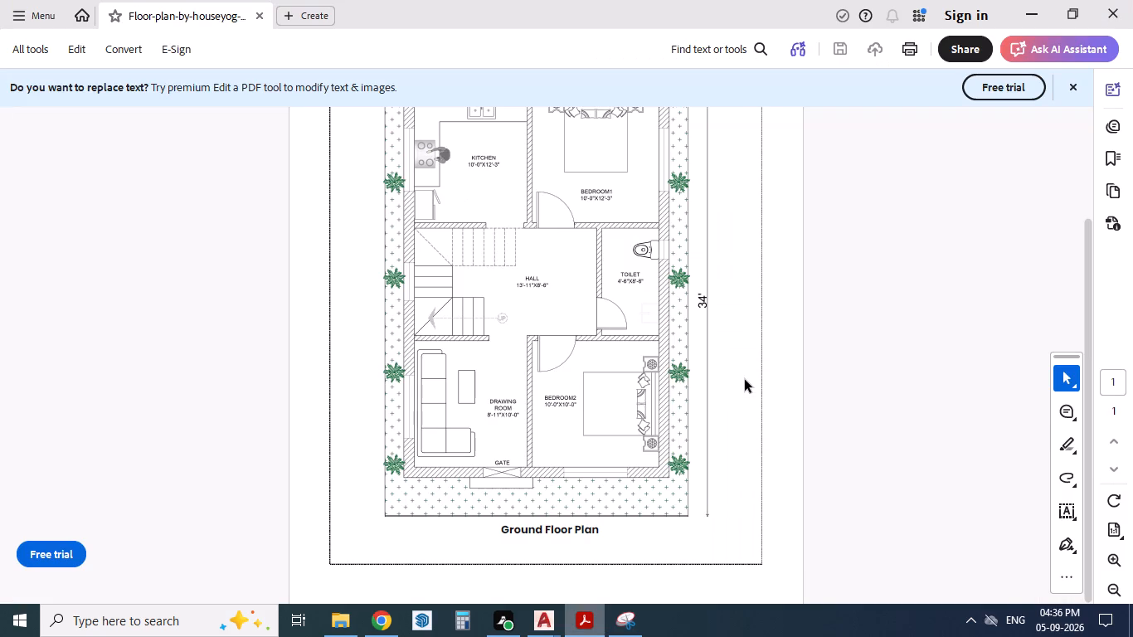
pyautogui.keyDown('ctrl'); pyautogui.scroll(-1, 746, 387); pyautogui.keyUp('ctrl')
pyautogui.hotkey('alt', 'Tab')
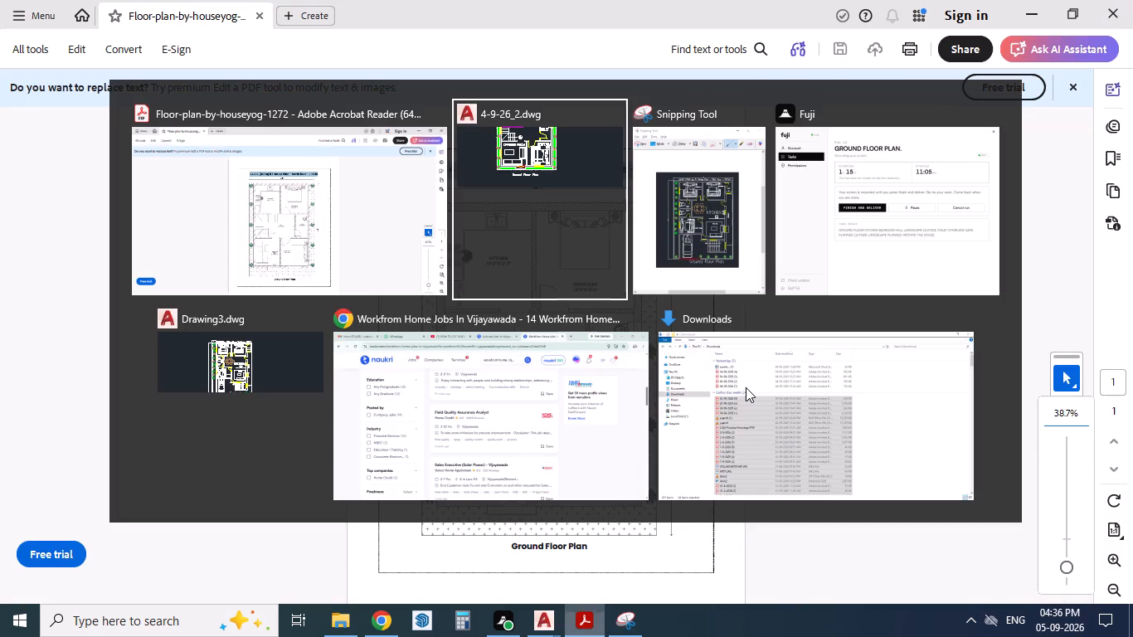
pyautogui.moveTo(630, 364); pyautogui.dragTo(694, 392, button='middle')
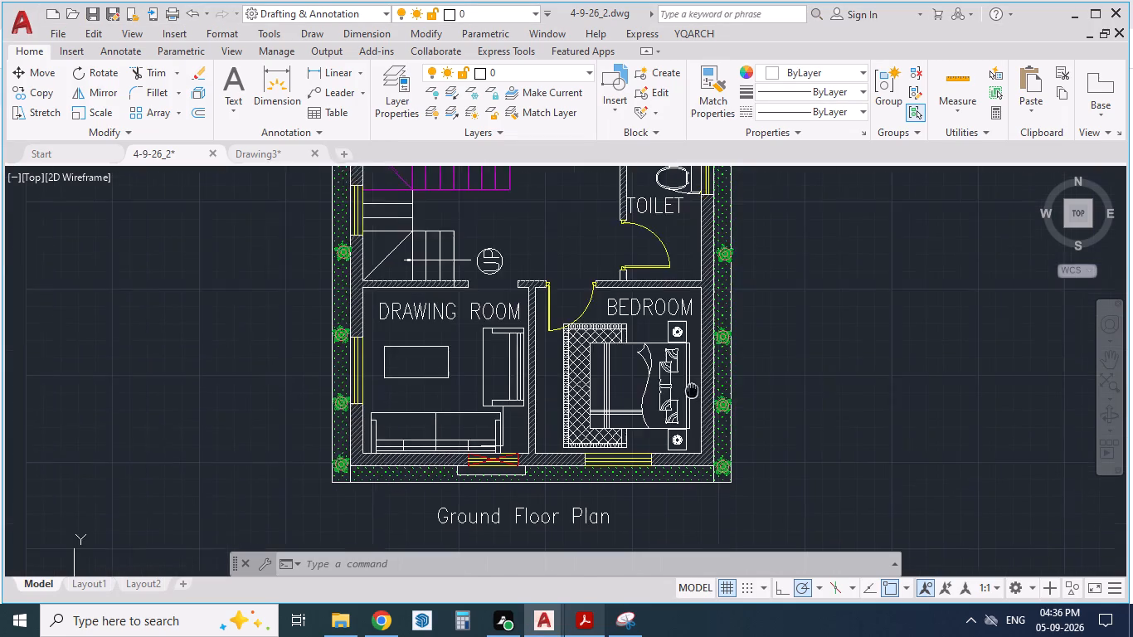
pyautogui.moveTo(694, 392); pyautogui.dragTo(718, 444, button='middle')
pyautogui.keyDown('ctrl'); pyautogui.scroll(-1, 718, 444); pyautogui.keyUp('ctrl')
pyautogui.moveTo(759, 417); pyautogui.dragTo(749, 422, button='middle')
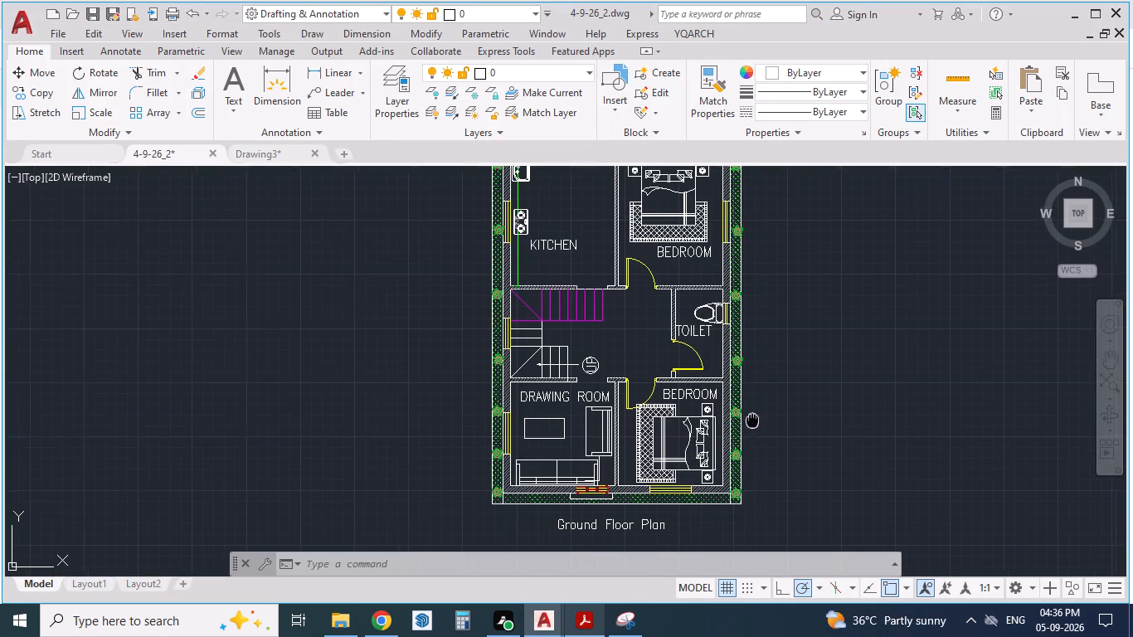
pyautogui.moveTo(749, 422); pyautogui.dragTo(714, 456, button='middle')
pyautogui.hotkey('alt', 'Tab')
pyautogui.hotkey('alt', 'Tab')
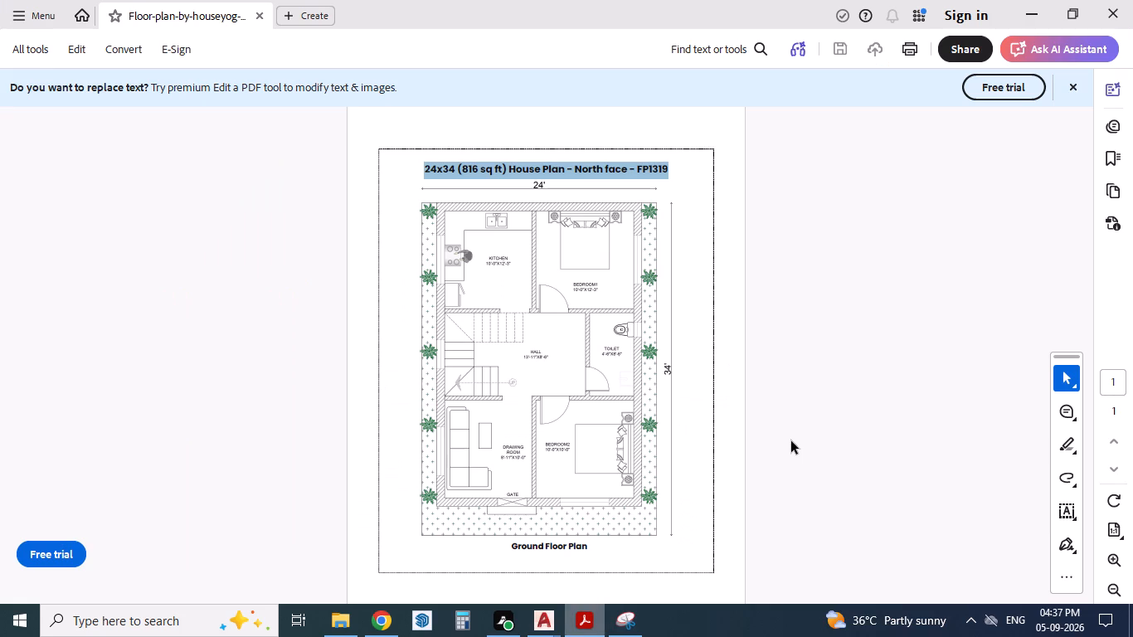
pyautogui.hotkey('alt', 'Tab')
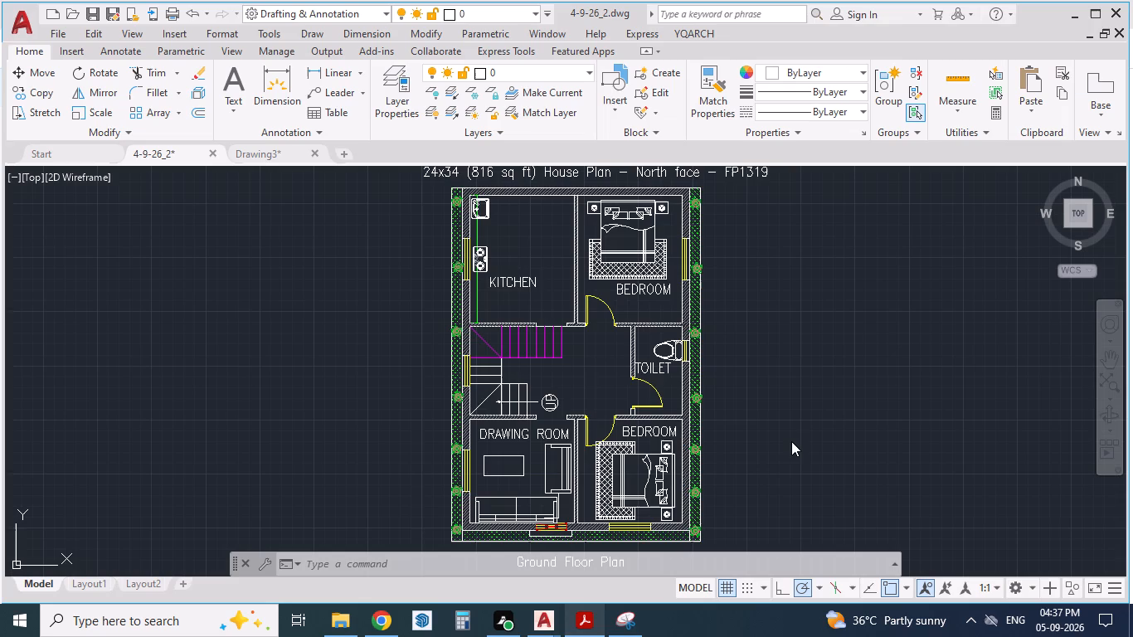
pyautogui.hotkey('alt', 'Tab')
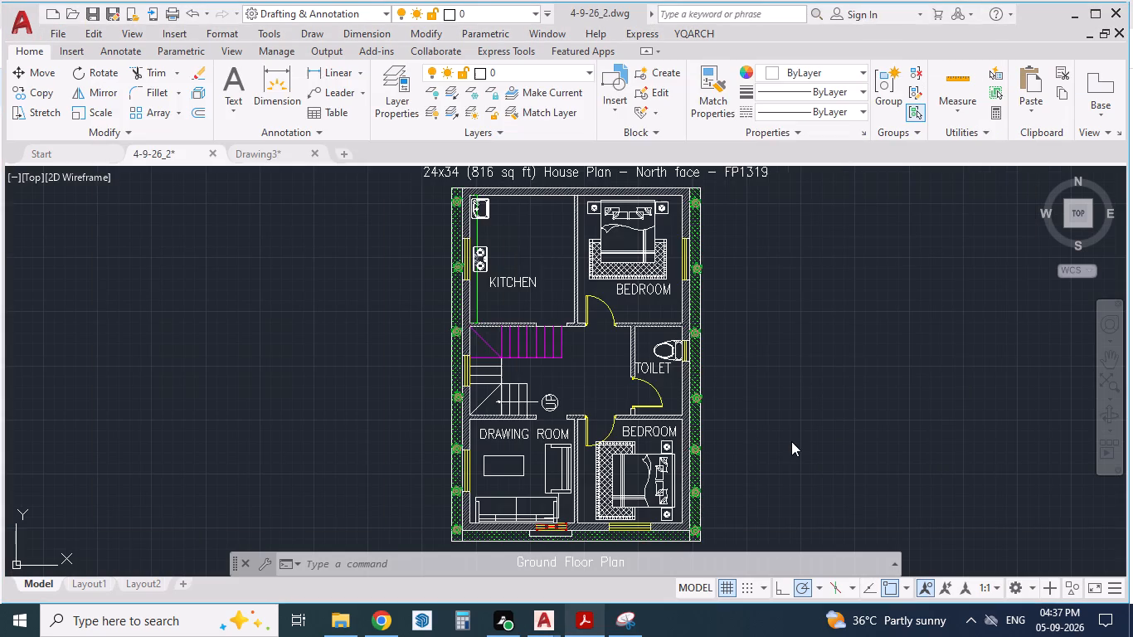
pyautogui.hotkey('alt', 'Tab')
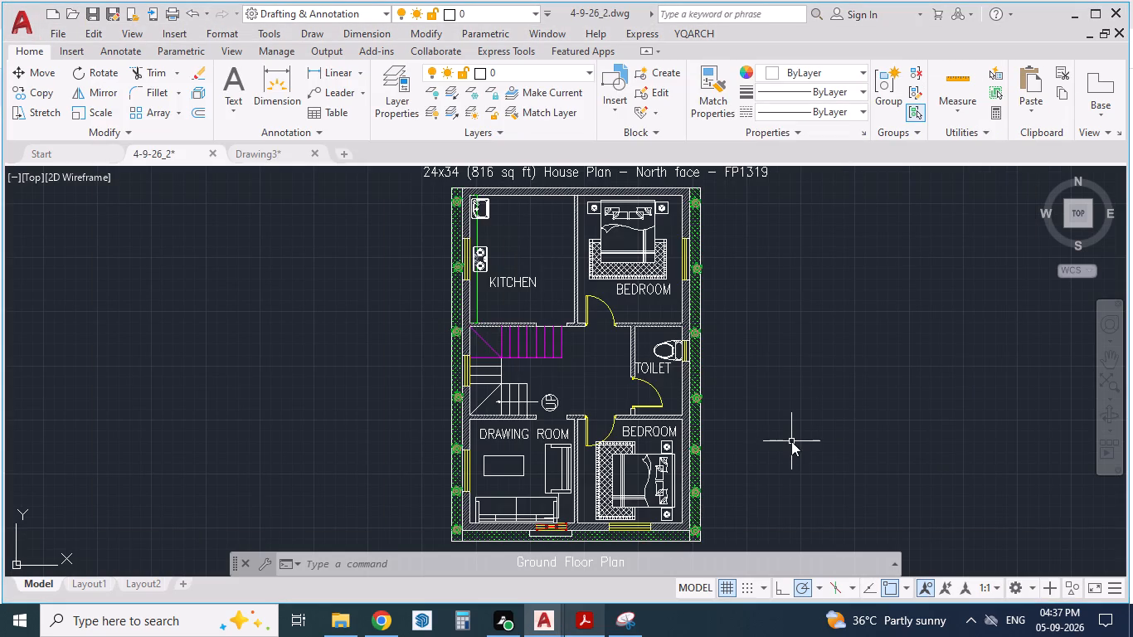
# Fit the plan in view and capture it with Snipping Tool, from the 24x34 house plan title down to the lower boundary.
pyautogui.scroll(-1, 791, 441)
pyautogui.scroll(1, 790, 440)
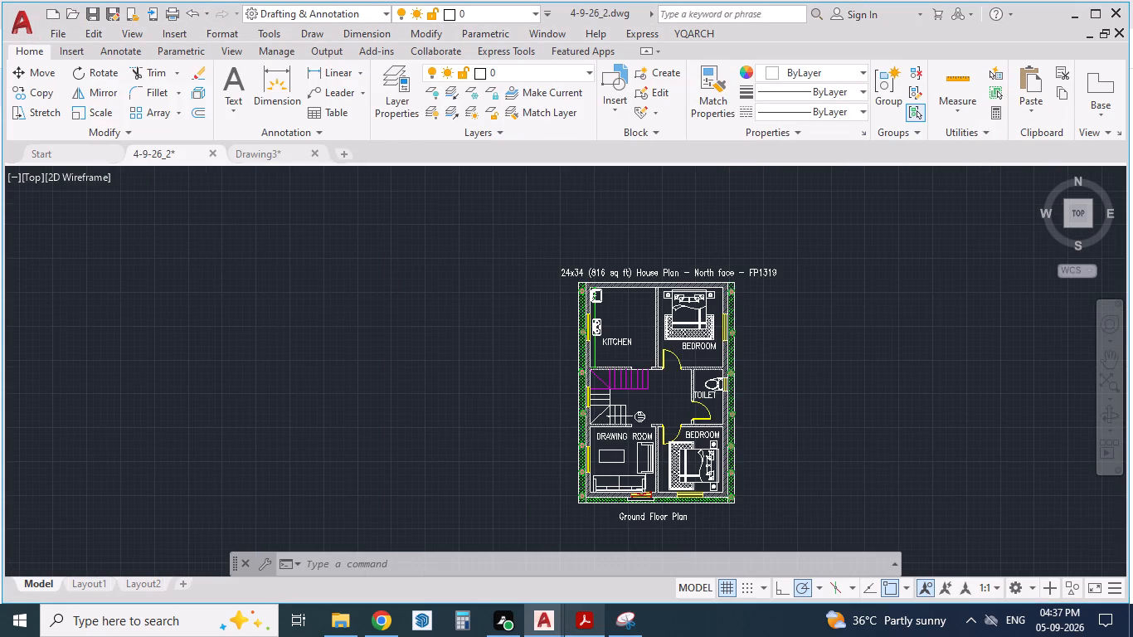
pyautogui.click(616, 621)
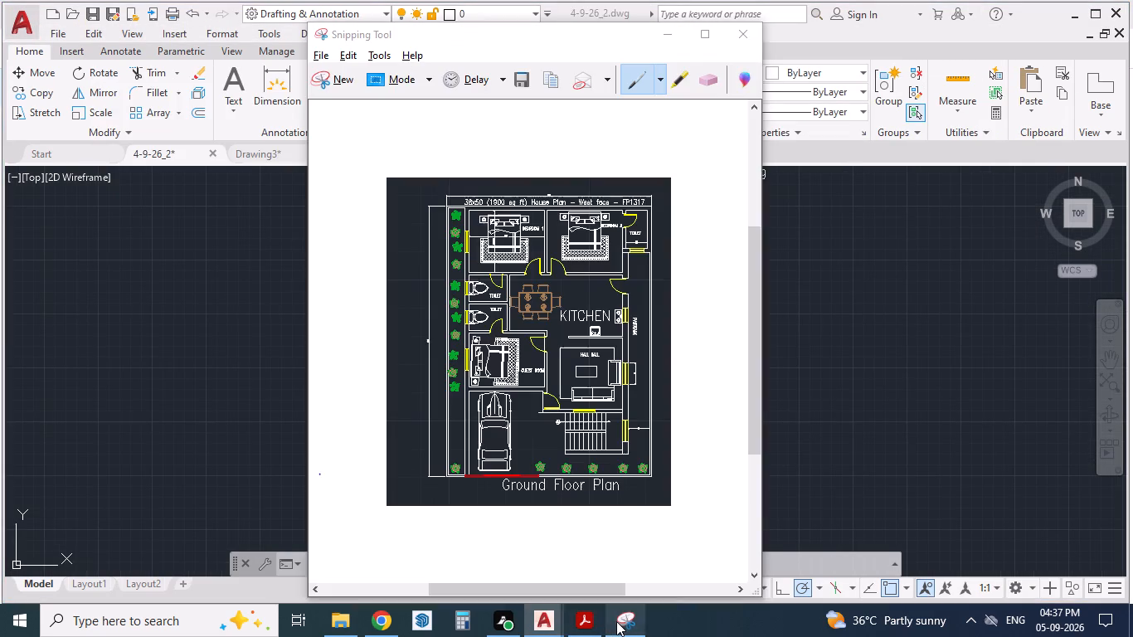
pyautogui.click(335, 80)
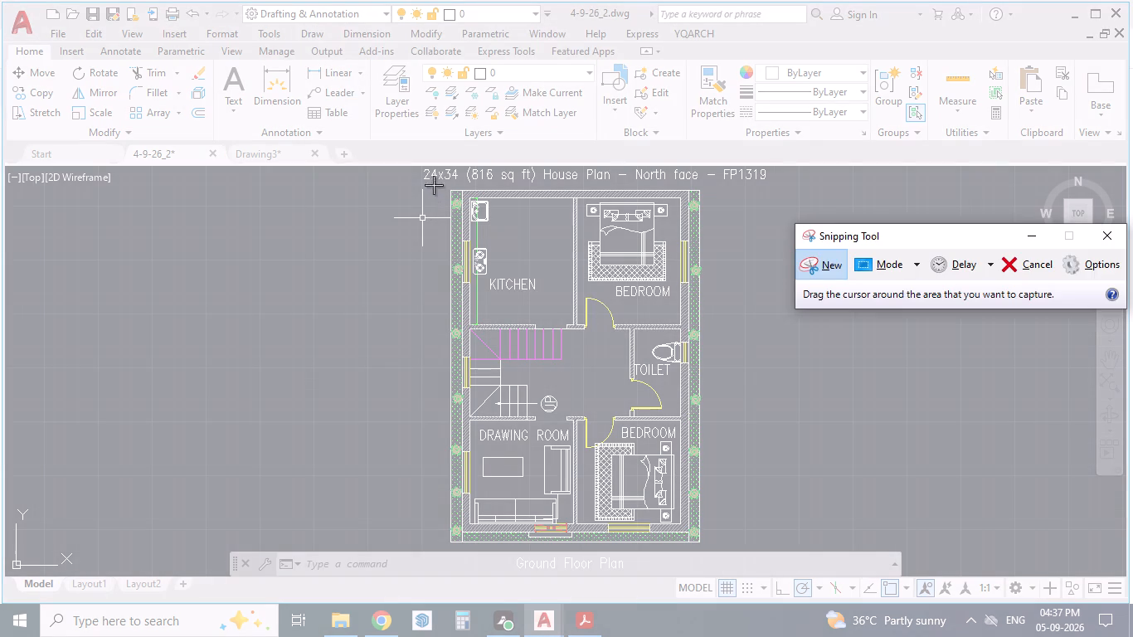
pyautogui.moveTo(413, 163); pyautogui.dragTo(785, 549)
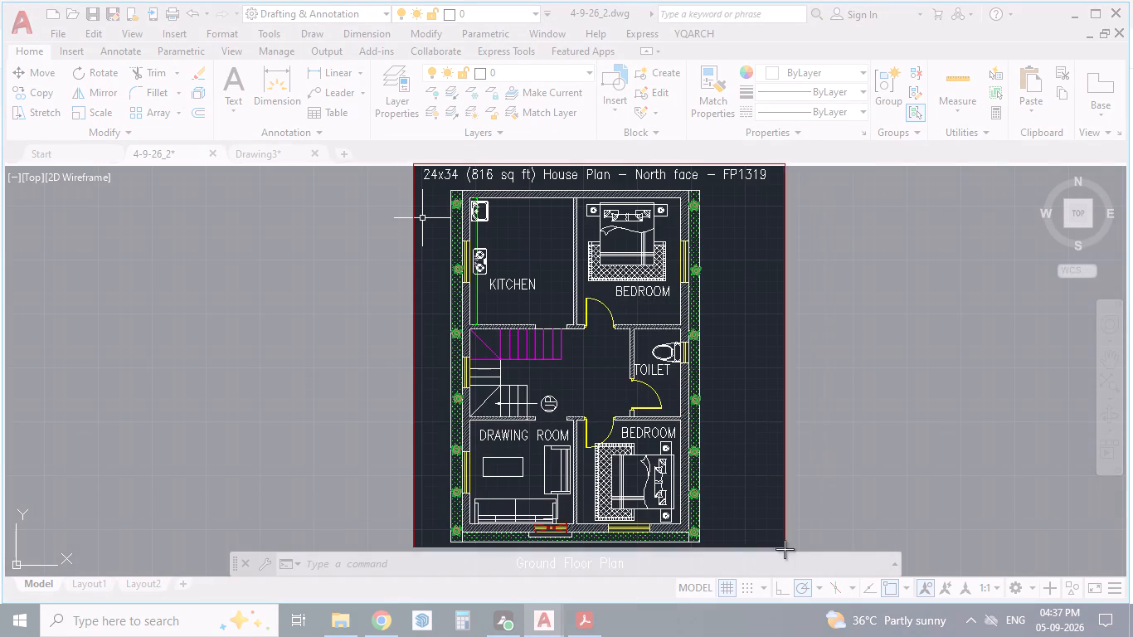
pyautogui.moveTo(785, 549); pyautogui.dragTo(771, 542)
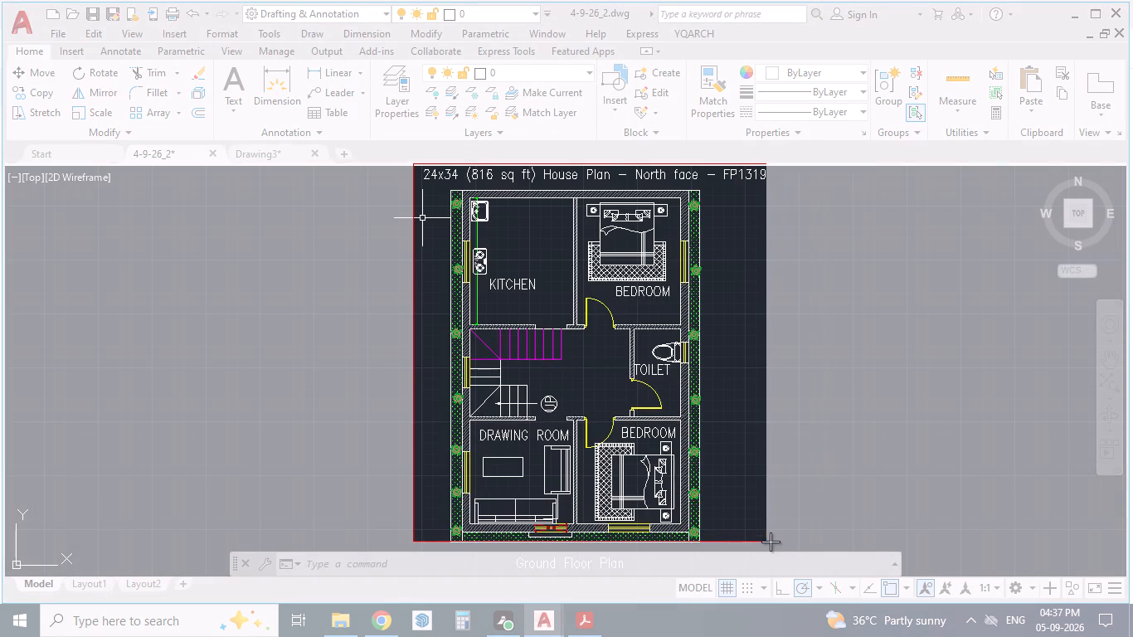
pyautogui.moveTo(771, 542); pyautogui.dragTo(777, 547)
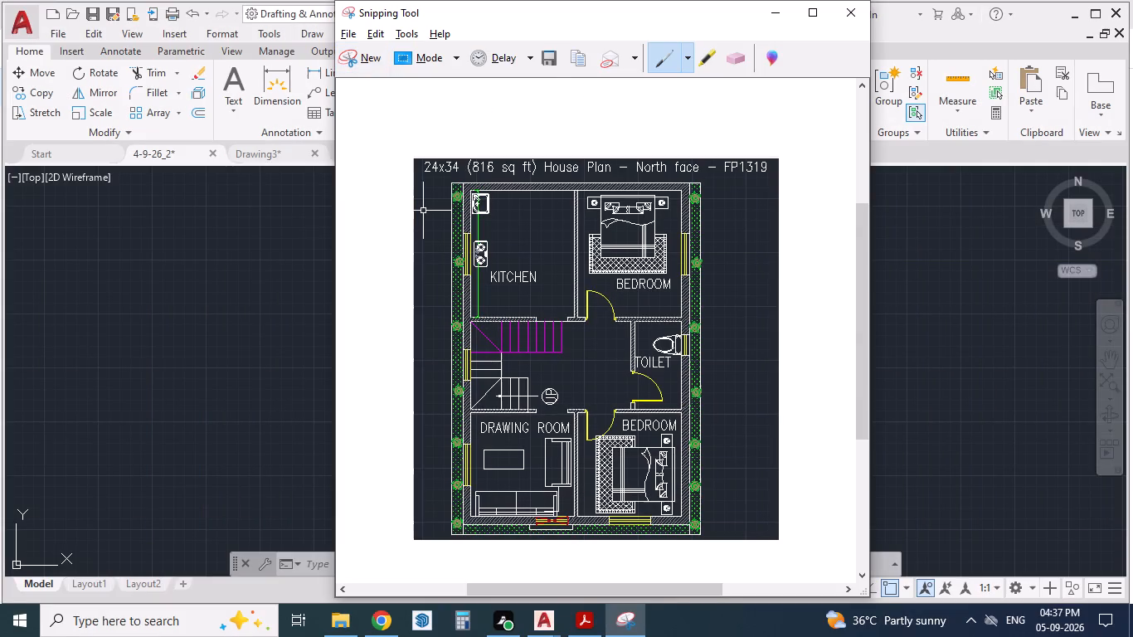
# Save the capture as a JPEG named GF3 in the 4-9-26 folder and close Snipping Tool.
pyautogui.click(562, 46)
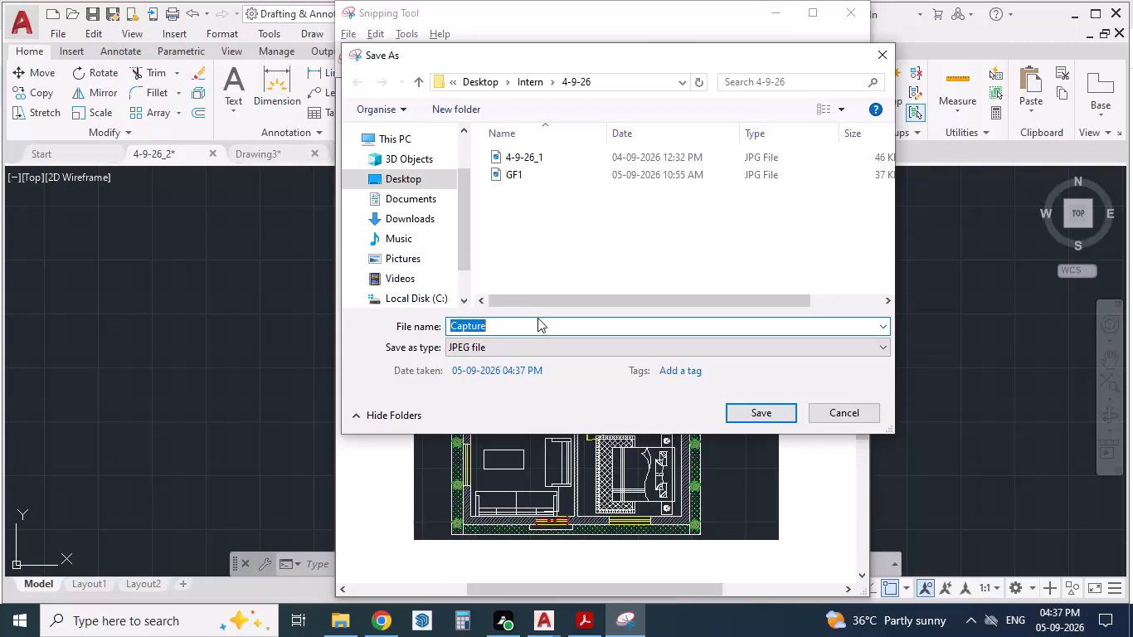
pyautogui.press('g')
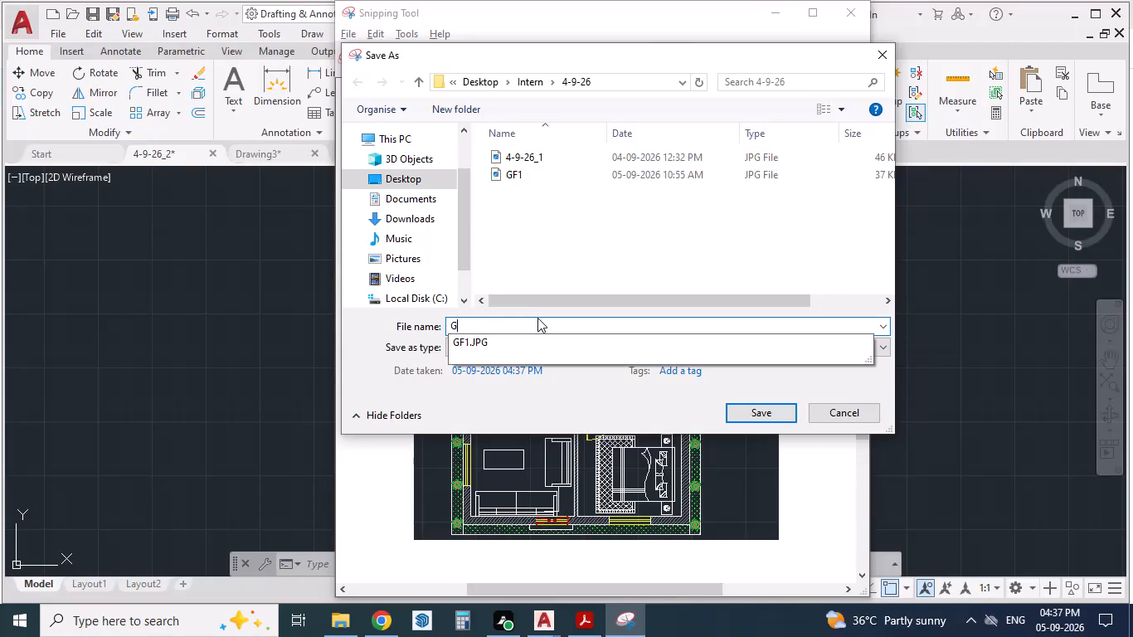
pyautogui.write('F3')
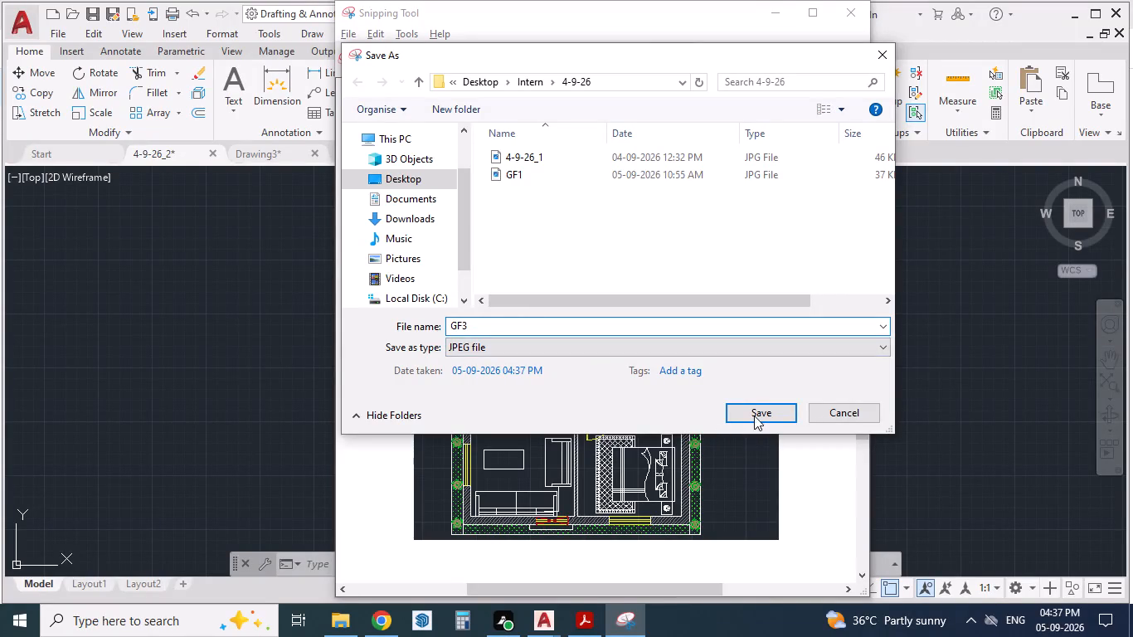
pyautogui.click(754, 416)
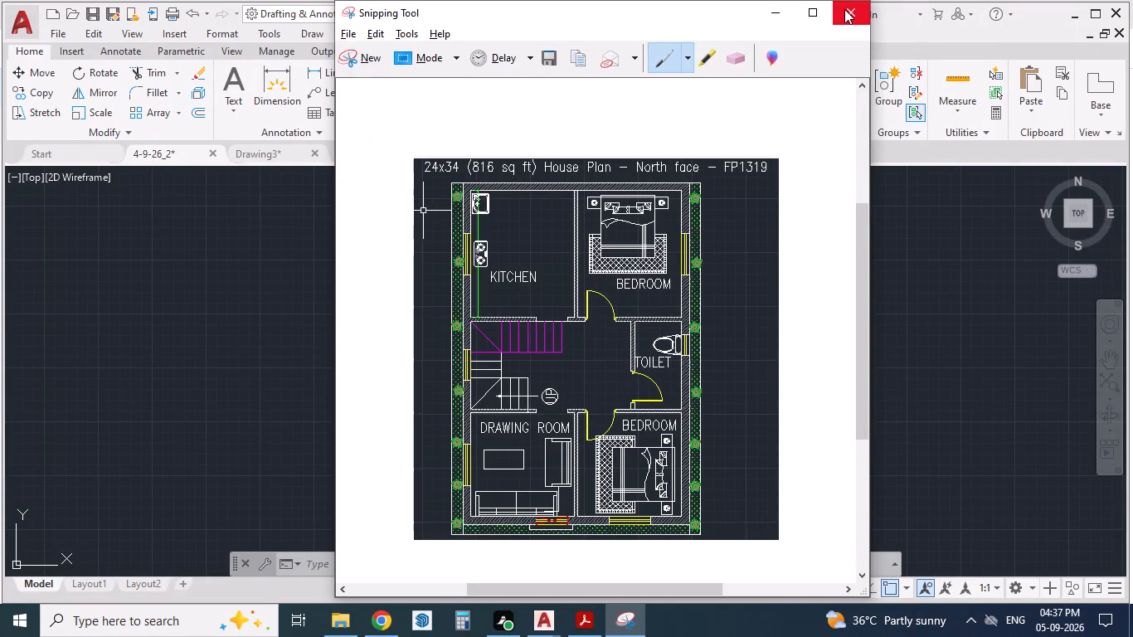
pyautogui.click(844, 10)
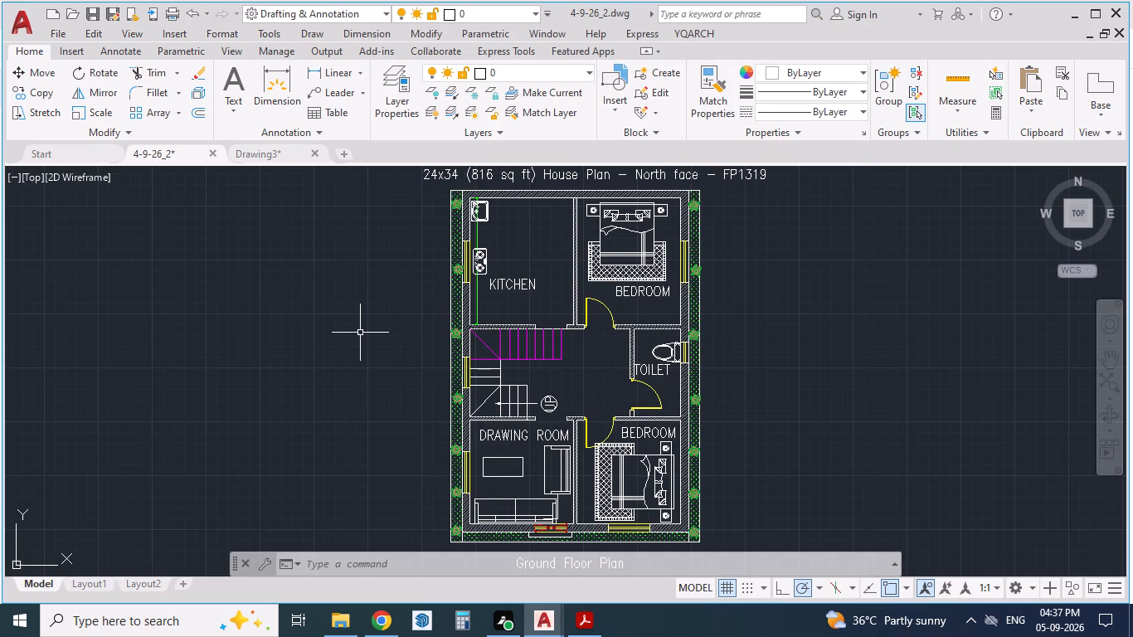
# Query the LOGFILENAME variable and expand the command history to read the log file's path.
pyautogui.click(361, 563)
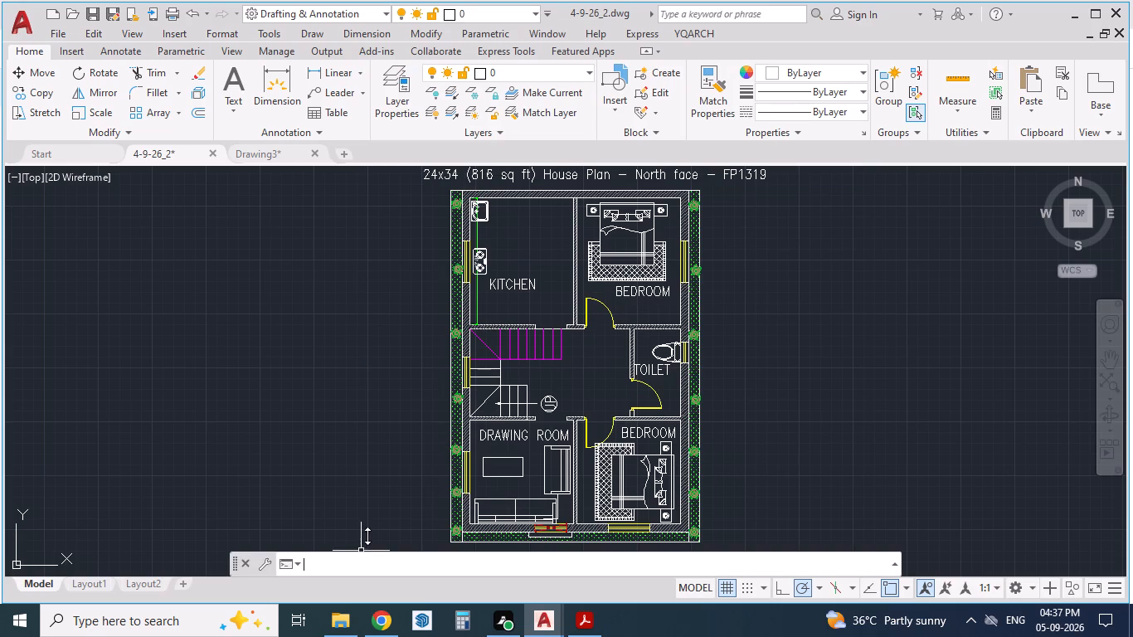
pyautogui.press('l')
pyautogui.press('o')
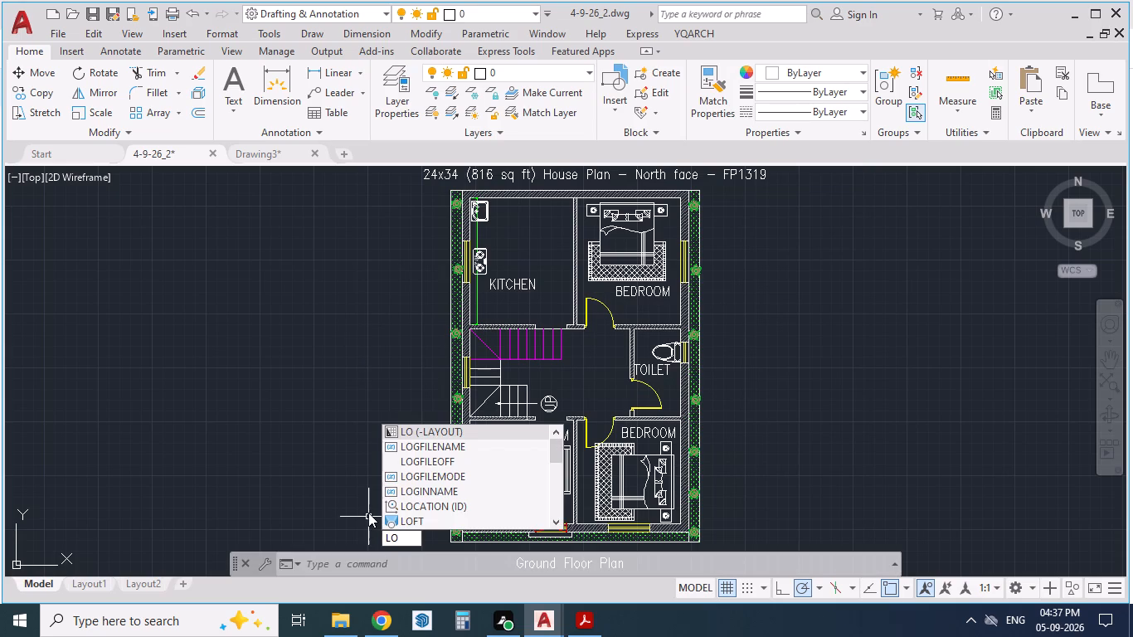
pyautogui.press('g')
pyautogui.press('f')
pyautogui.write('IL')
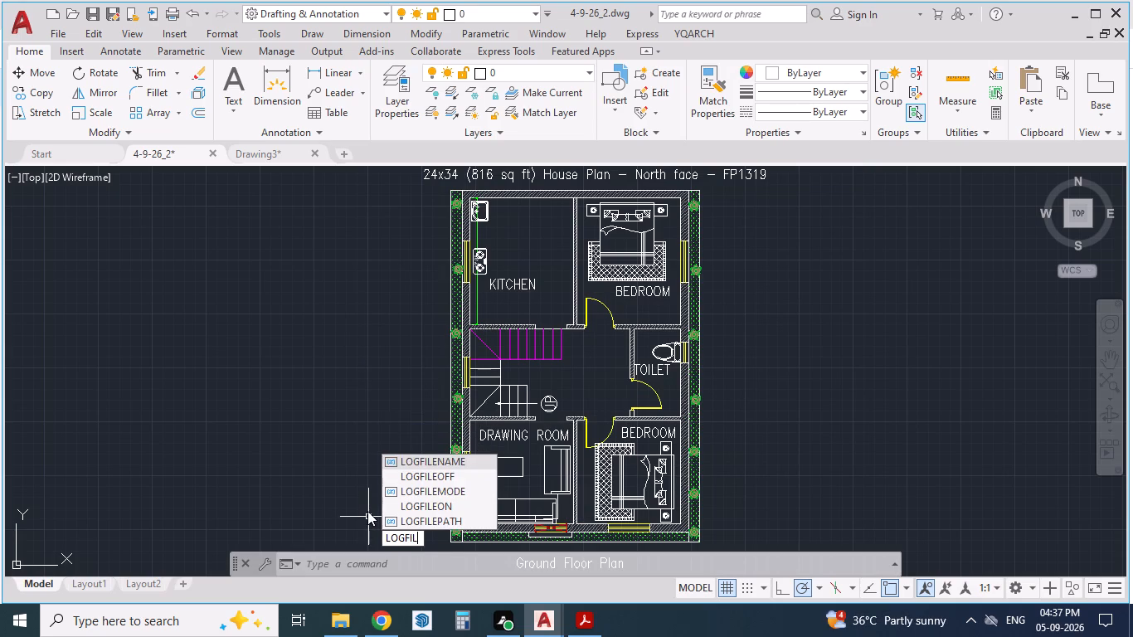
pyautogui.press('e')
pyautogui.click(440, 460)
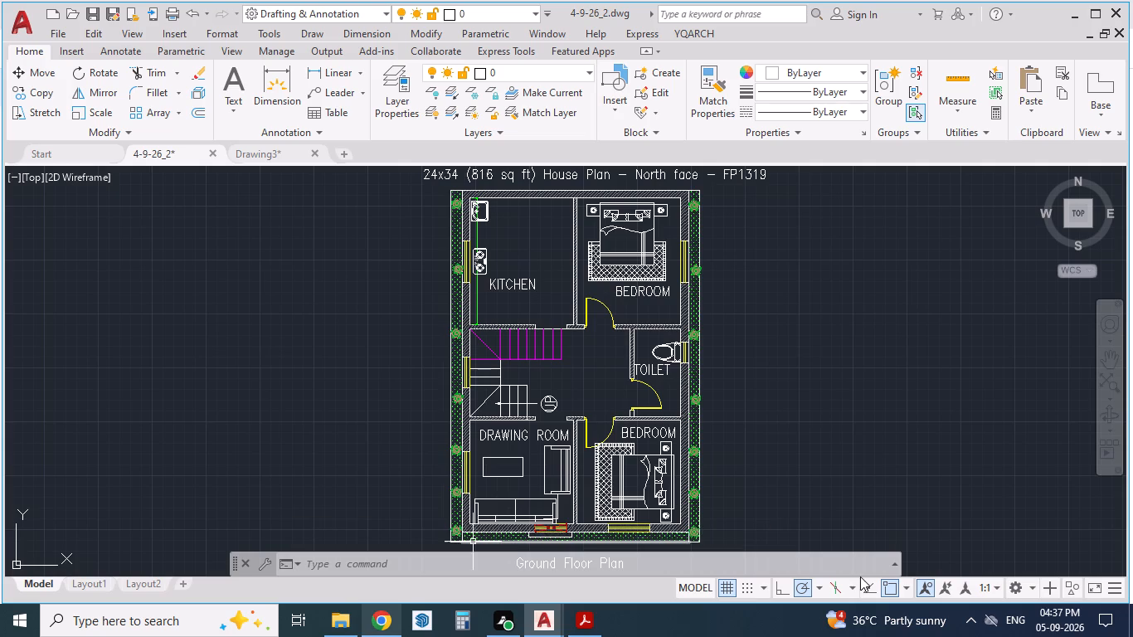
pyautogui.click(895, 566)
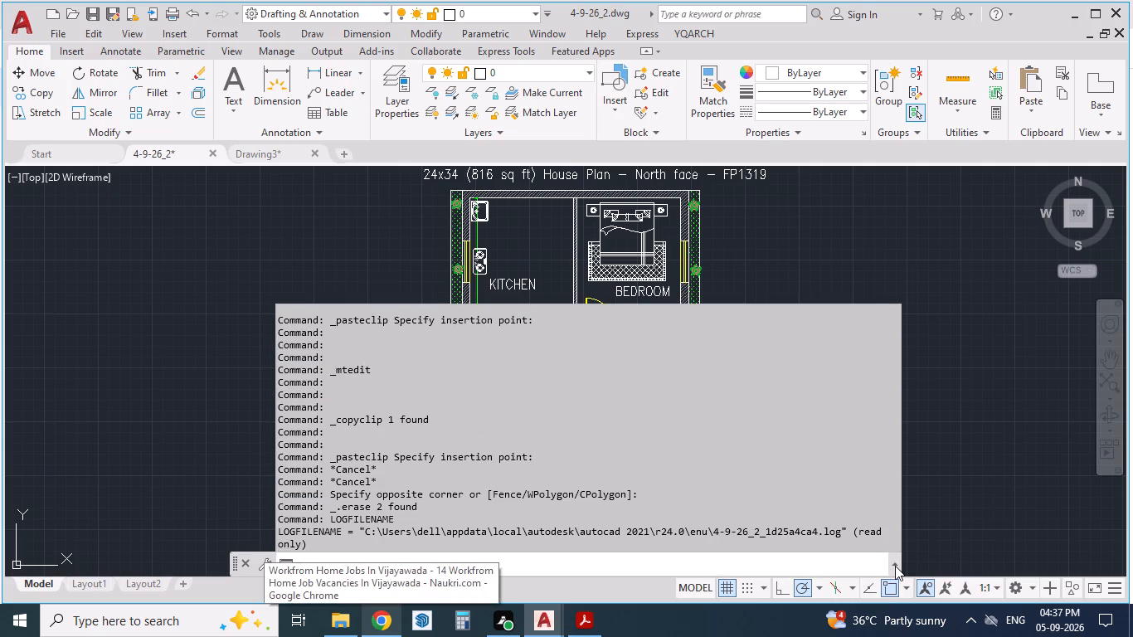
# Close the command history and save the drawing.
pyautogui.click(212, 328)
pyautogui.hotkey('ctrl', 's')
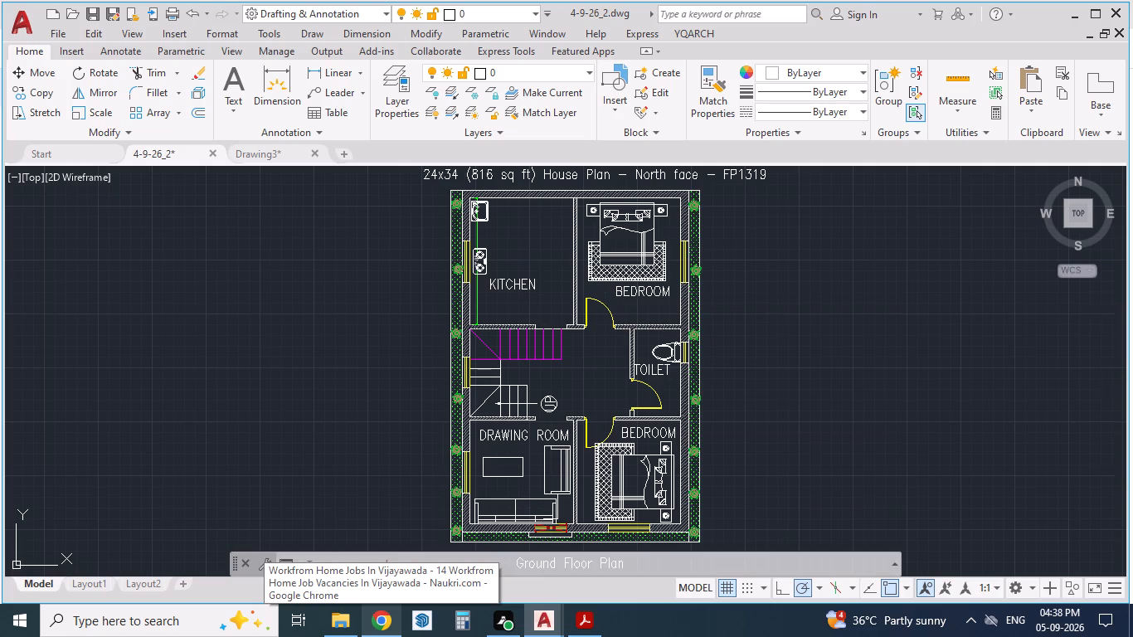